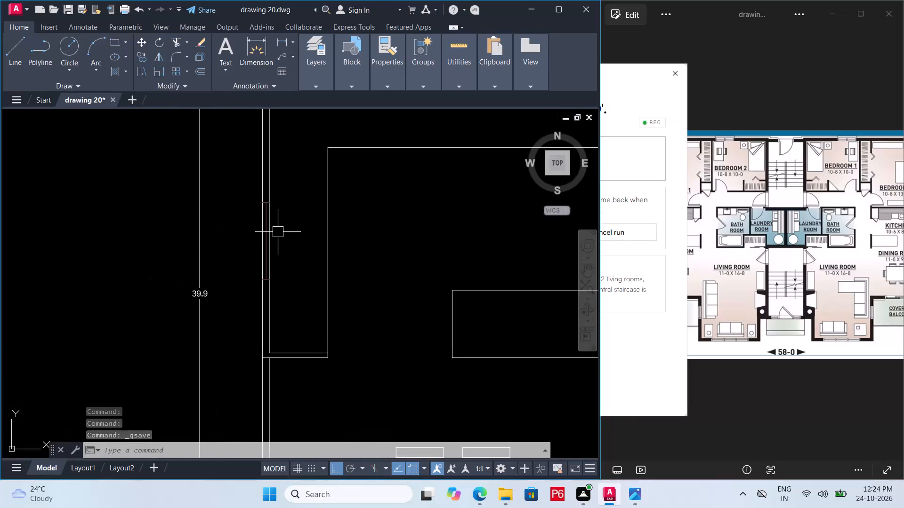
# Draw a rectangle about 1.2 by 2.0 on the left kitchen counter beside the window as the sink outline.
pyautogui.moveTo(288, 238); pyautogui.dragTo(295, 215, button='middle')
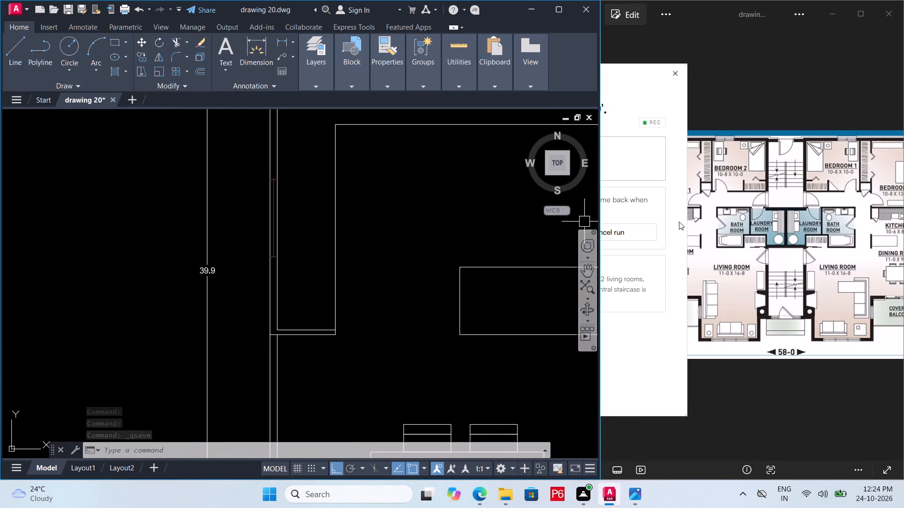
pyautogui.click(756, 230)
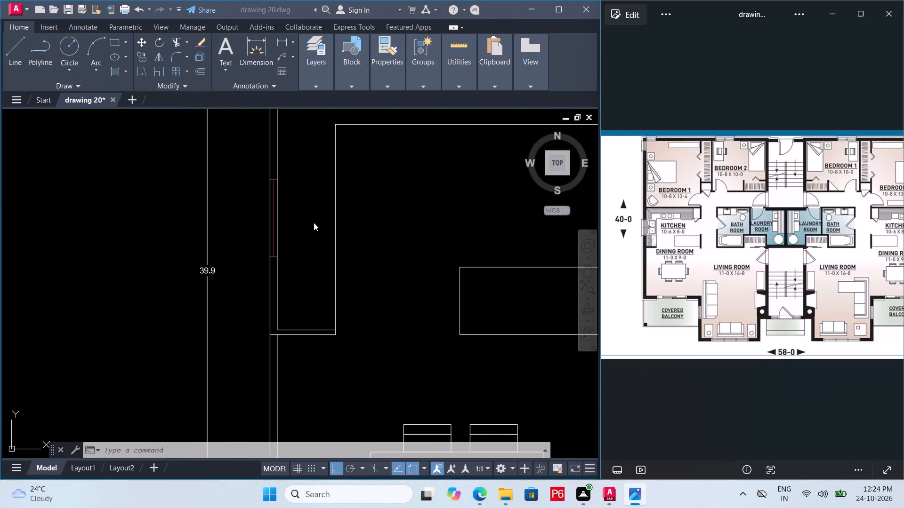
pyautogui.scroll(1, 311, 204)
pyautogui.moveTo(319, 203); pyautogui.dragTo(387, 222, button='middle')
pyautogui.scroll(-1, 325, 222)
pyautogui.moveTo(325, 222); pyautogui.dragTo(371, 230, button='middle')
pyautogui.scroll(1, 347, 226)
pyautogui.write('rec')
pyautogui.press('space')
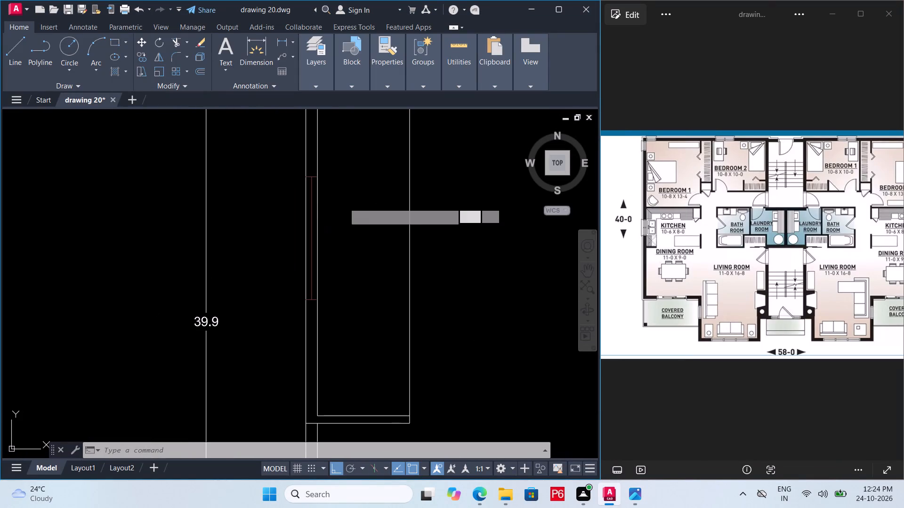
pyautogui.click(325, 186)
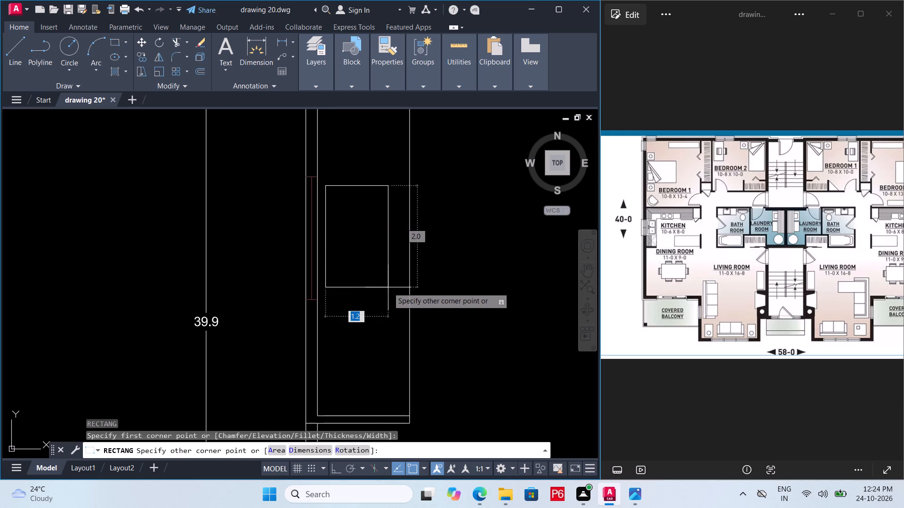
pyautogui.click(390, 287)
pyautogui.press('Escape')
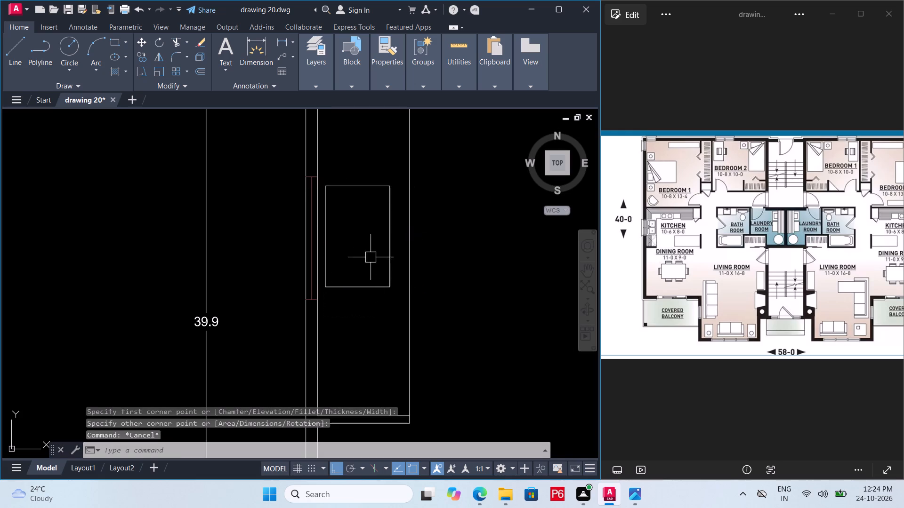
pyautogui.click(388, 239)
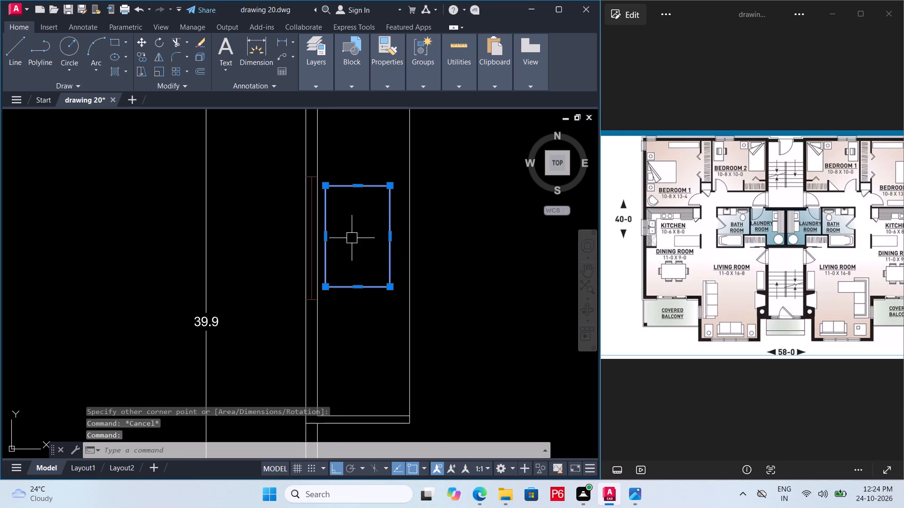
pyautogui.press('Escape')
# Draw a bowl rectangle about 1.0 by 1.0 inside the upper half of the sink outline.
pyautogui.press('r')
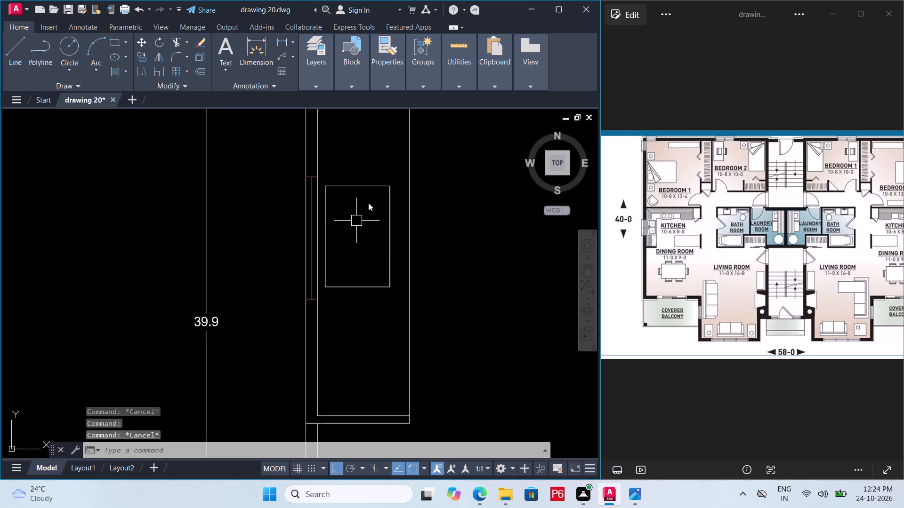
pyautogui.press('space')
pyautogui.press('Escape')
pyautogui.write('rec')
pyautogui.press('space')
pyautogui.scroll(3, 378, 196)
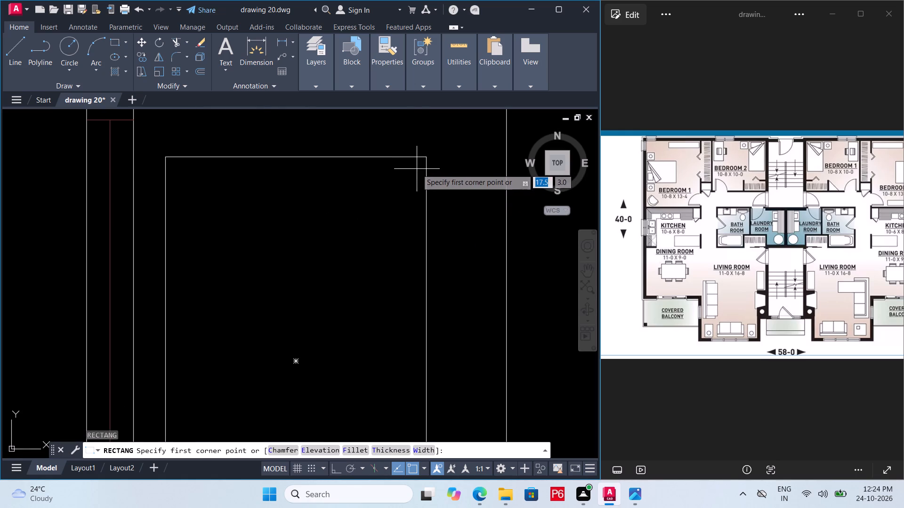
pyautogui.click(417, 168)
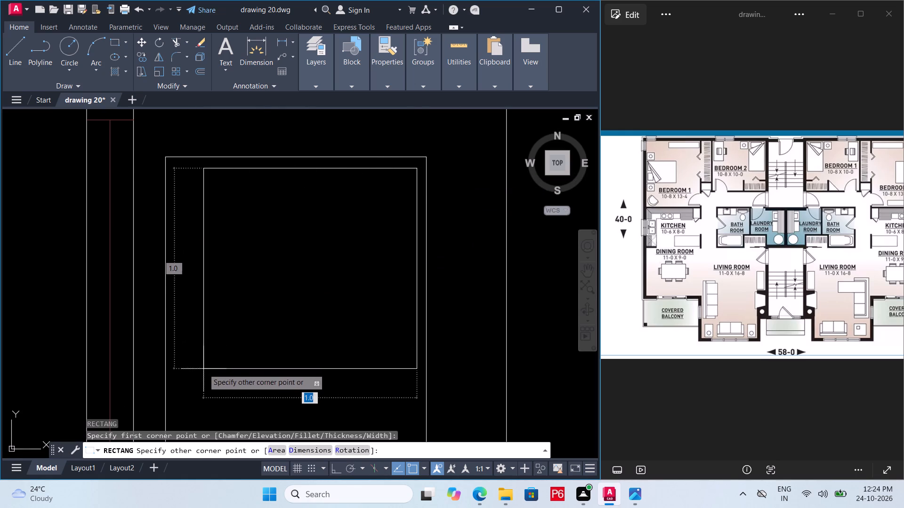
pyautogui.moveTo(200, 373); pyautogui.dragTo(203, 368)
pyautogui.moveTo(216, 328); pyautogui.dragTo(227, 213, button='middle')
pyautogui.scroll(-1, 216, 325)
pyautogui.press('Escape')
# Copy the bowl rectangle straight down from its top-left corner to its bottom-left corner to make the second bowl.
pyautogui.click(291, 240)
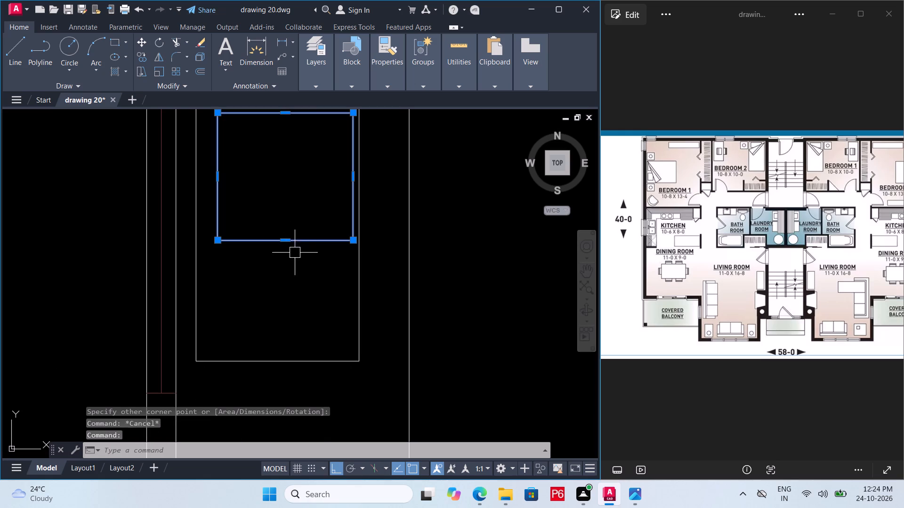
pyautogui.press('m')
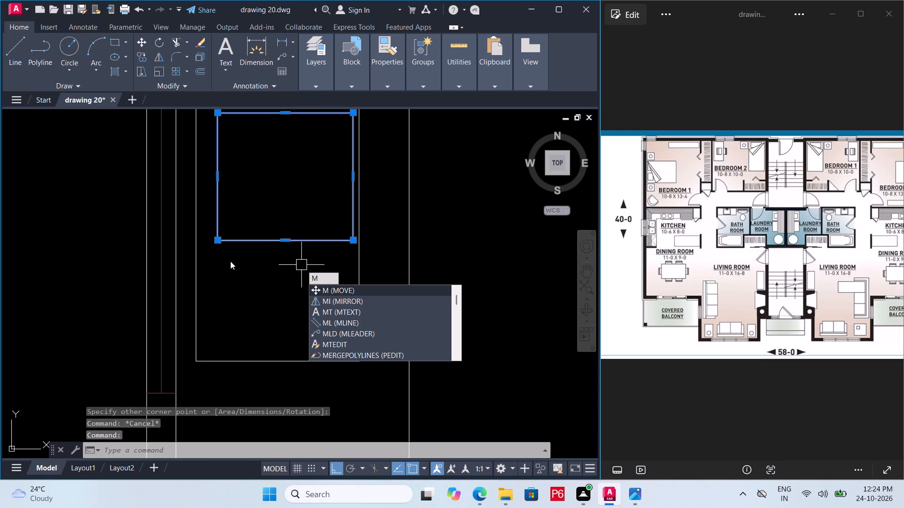
pyautogui.press('BackSpace')
pyautogui.write('co')
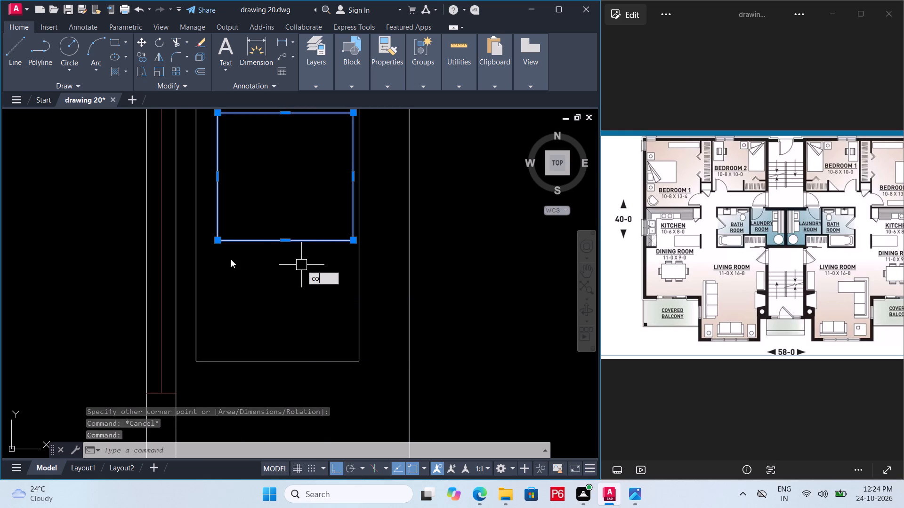
pyautogui.press('space')
pyautogui.click(217, 116)
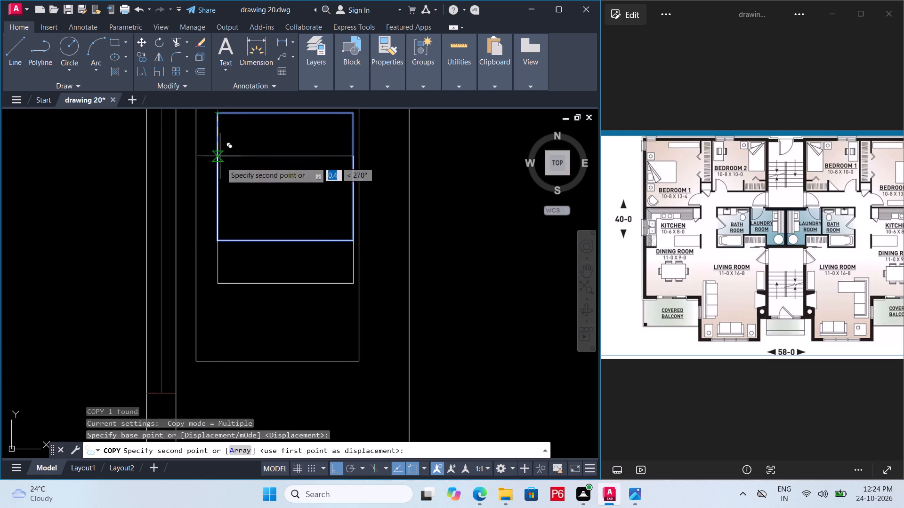
pyautogui.click(216, 243)
pyautogui.press('Escape')
pyautogui.scroll(-1, 271, 309)
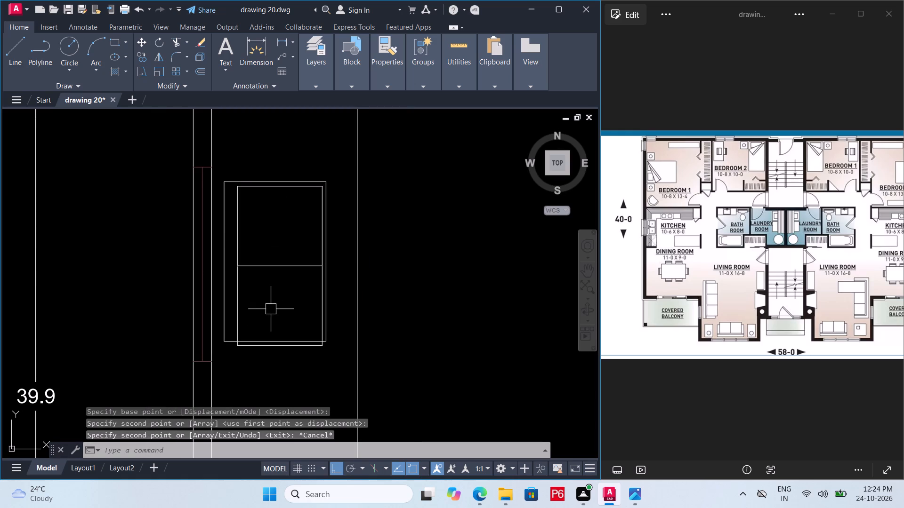
# Stretch the bowls' adjoining edges slightly upward and raise the lower bowl's bottom edge inside the sink outline, and save the drawing.
pyautogui.click(236, 228)
pyautogui.click(280, 269)
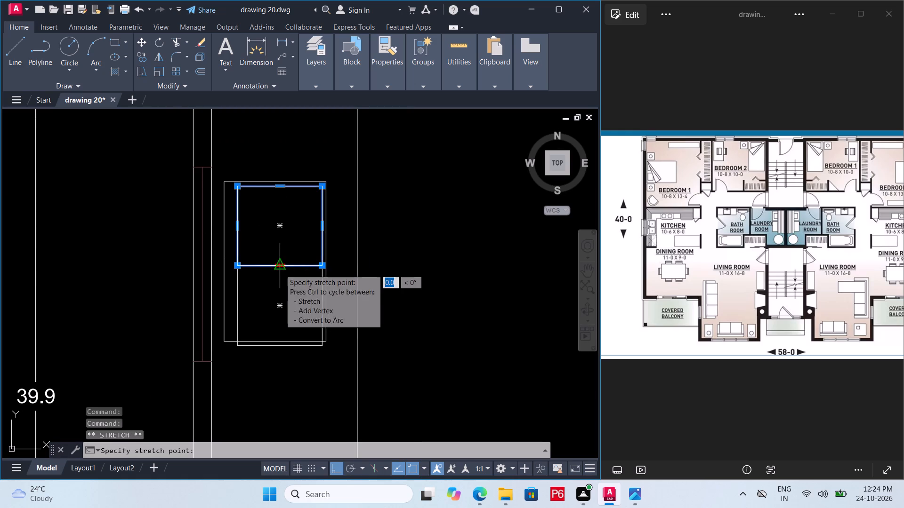
pyautogui.click(277, 256)
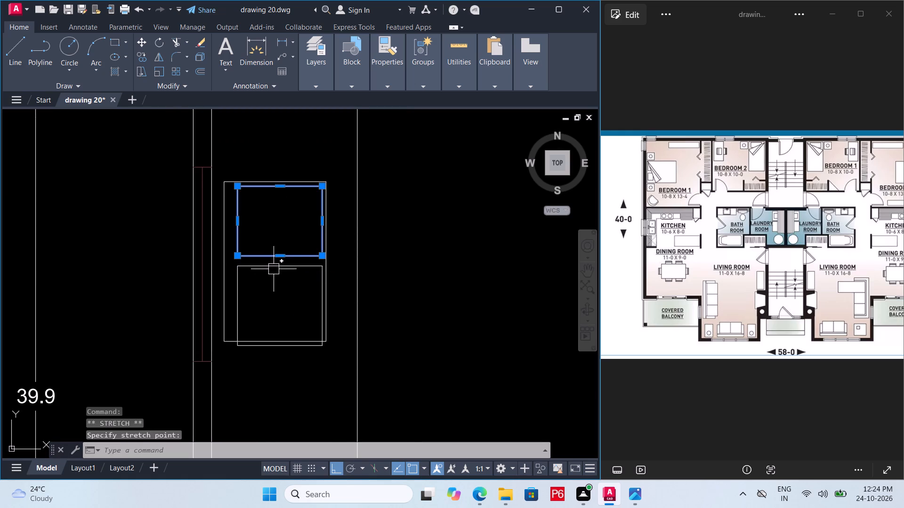
pyautogui.click(274, 269)
pyautogui.click(278, 265)
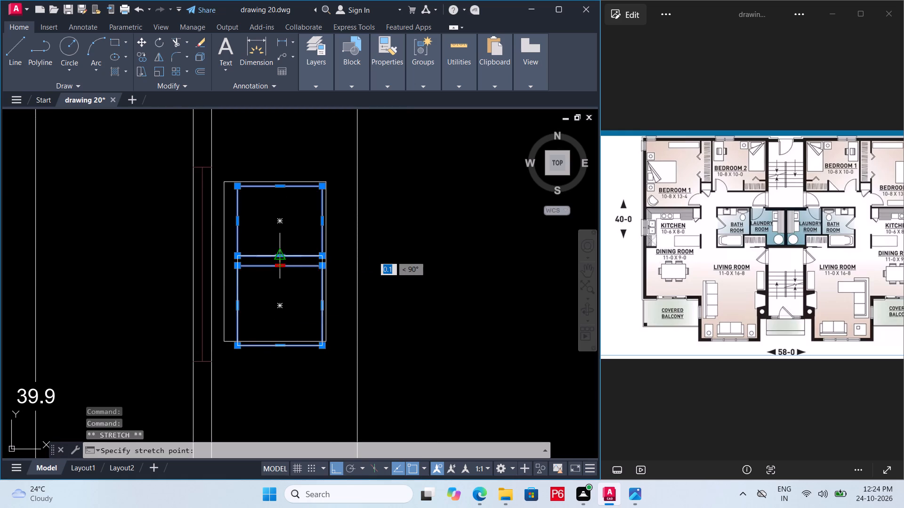
pyautogui.click(278, 256)
pyautogui.click(277, 347)
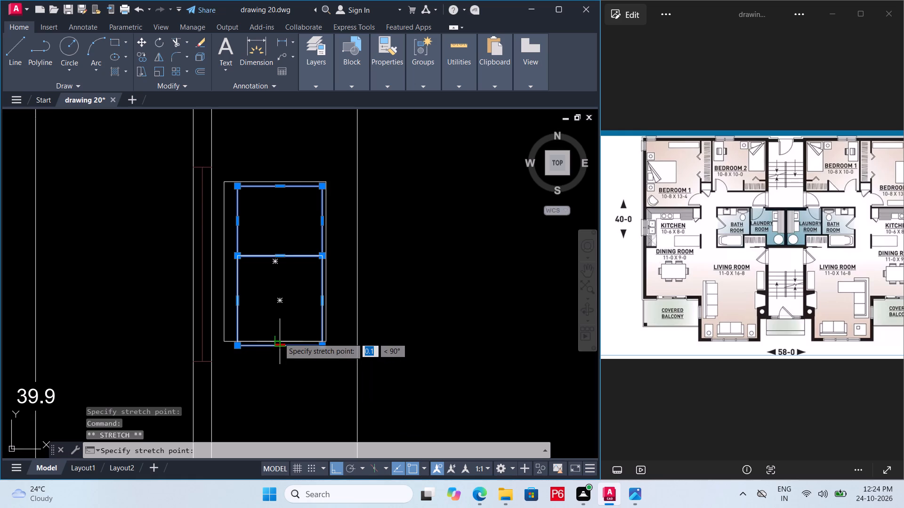
pyautogui.scroll(2, 279, 336)
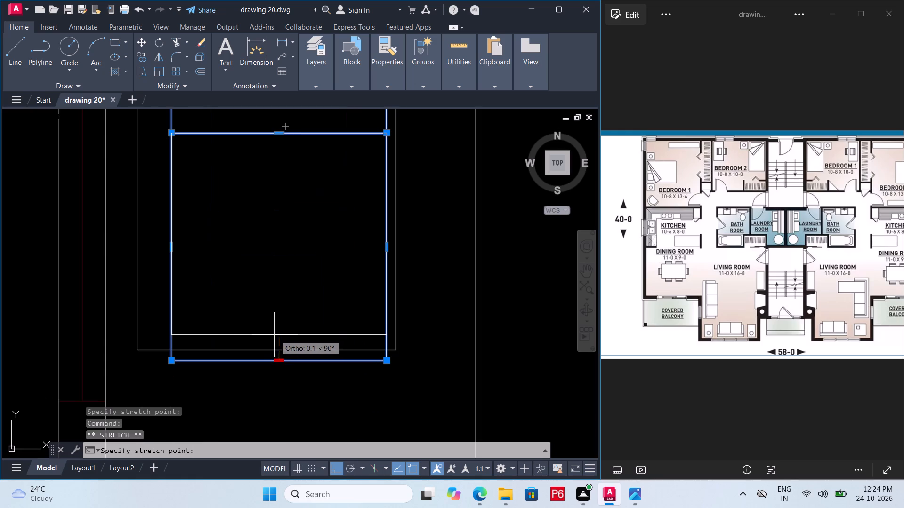
pyautogui.click(273, 338)
pyautogui.scroll(-3, 257, 363)
pyautogui.moveTo(257, 370); pyautogui.dragTo(279, 381, button='middle')
pyautogui.hotkey('ctrl', 's')
pyautogui.hotkey('ctrl', 's')
pyautogui.hotkey('ctrl', 's')
pyautogui.hotkey('ctrl', 's')
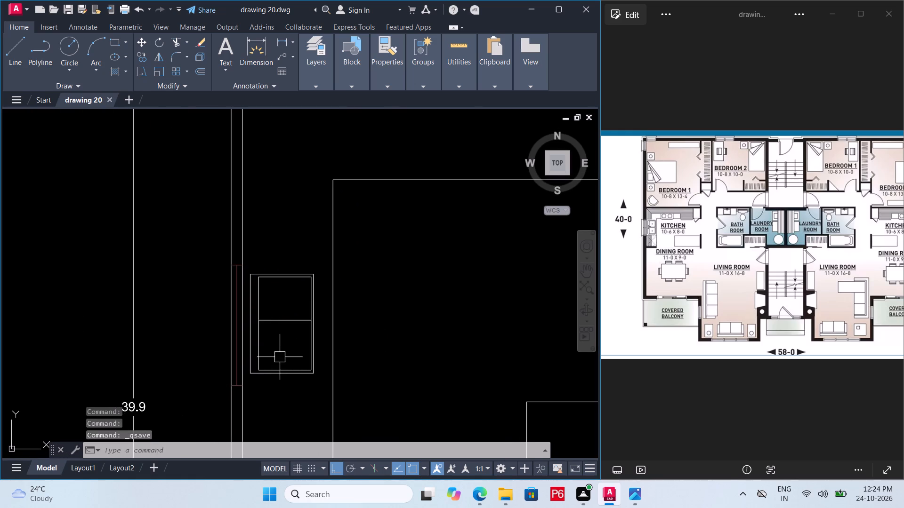
# Stretch both bowls' adjoining edges slightly down to a common line so the bowls are nearly equal, and save the drawing.
pyautogui.moveTo(278, 337); pyautogui.dragTo(285, 328, button='middle')
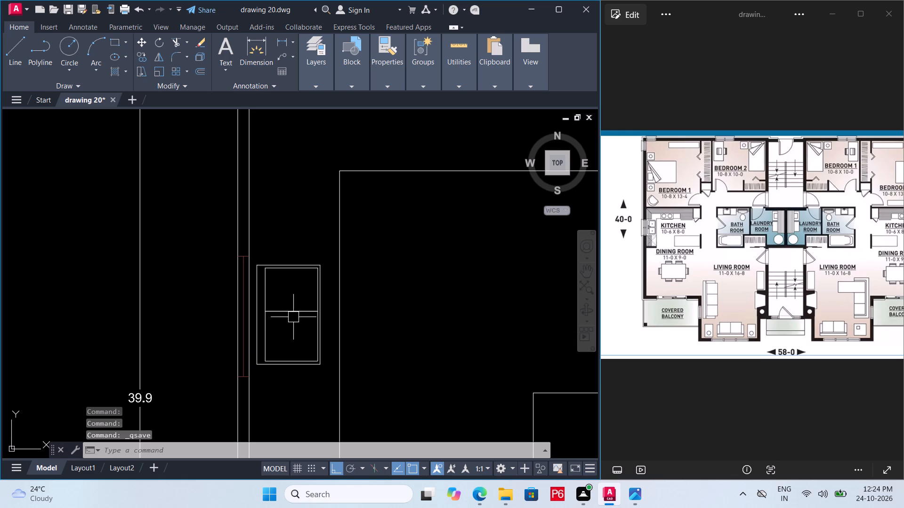
pyautogui.click(287, 312)
pyautogui.click(291, 312)
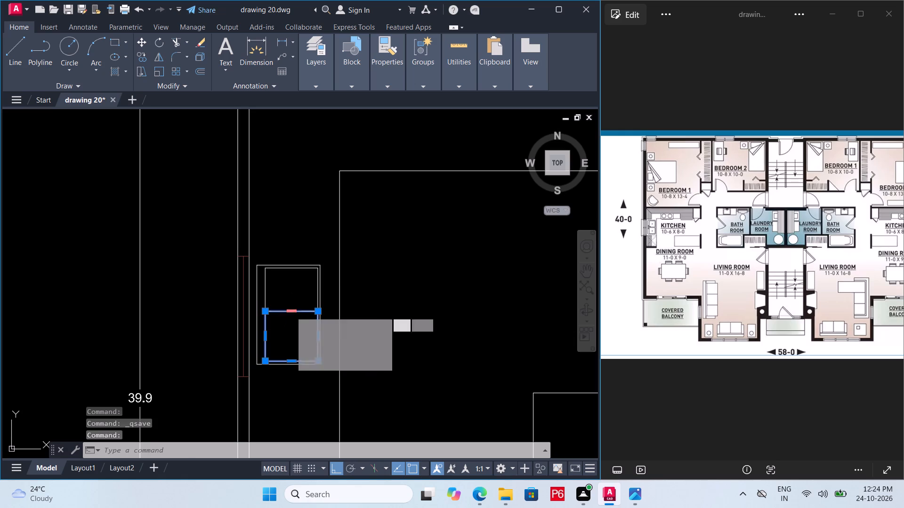
pyautogui.scroll(2, 293, 317)
pyautogui.click(293, 311)
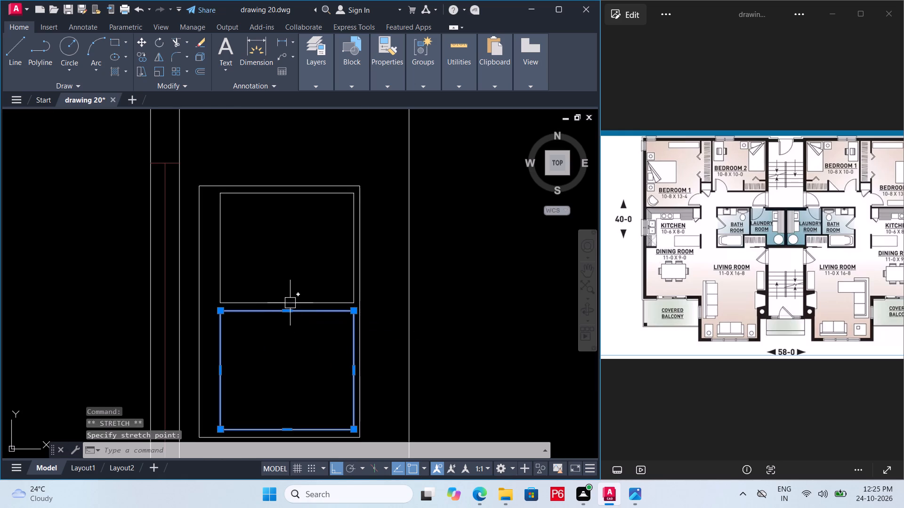
pyautogui.click(286, 302)
pyautogui.click(285, 302)
pyautogui.click(287, 311)
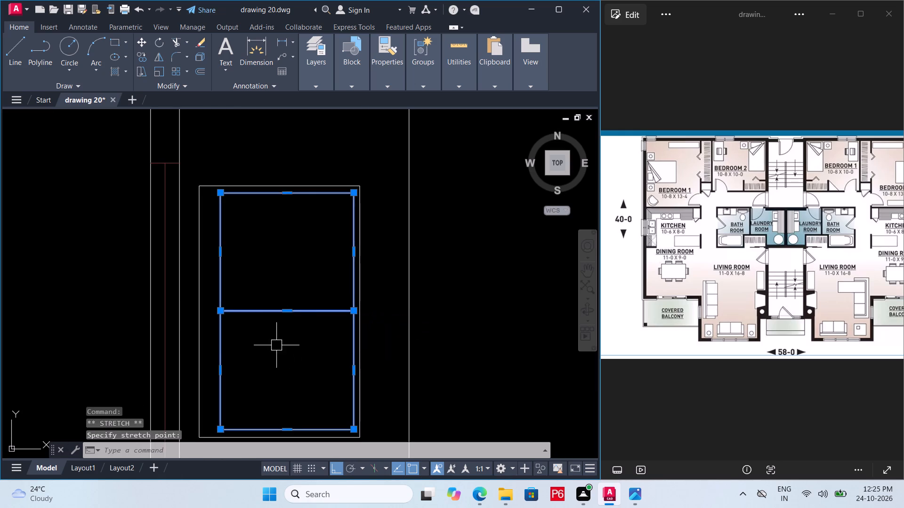
pyautogui.moveTo(276, 347); pyautogui.dragTo(276, 319, button='middle')
pyautogui.hotkey('ctrl', 's')
pyautogui.hotkey('ctrl', 's')
pyautogui.hotkey('ctrl', 's')
pyautogui.hotkey('ctrl', 's')
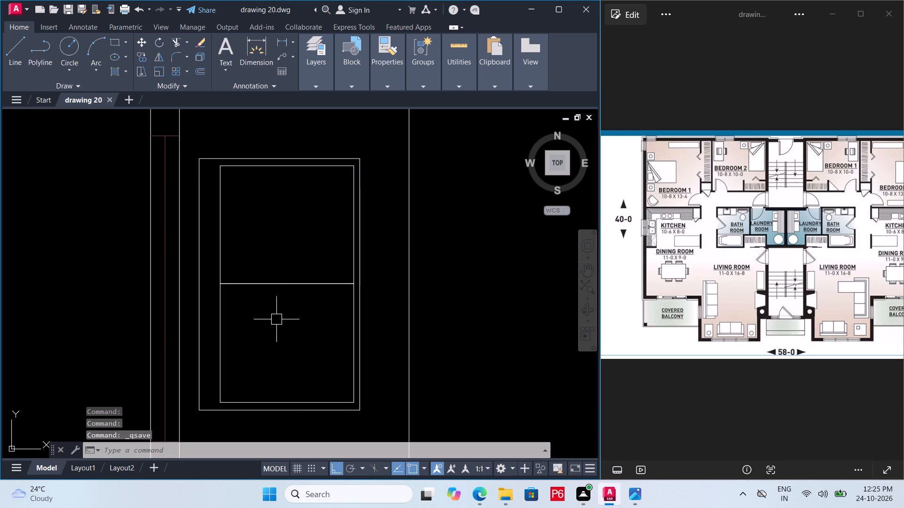
# Draw a small drain circle near the centre of the sink's lower bowl.
pyautogui.moveTo(274, 330); pyautogui.dragTo(329, 327, button='middle')
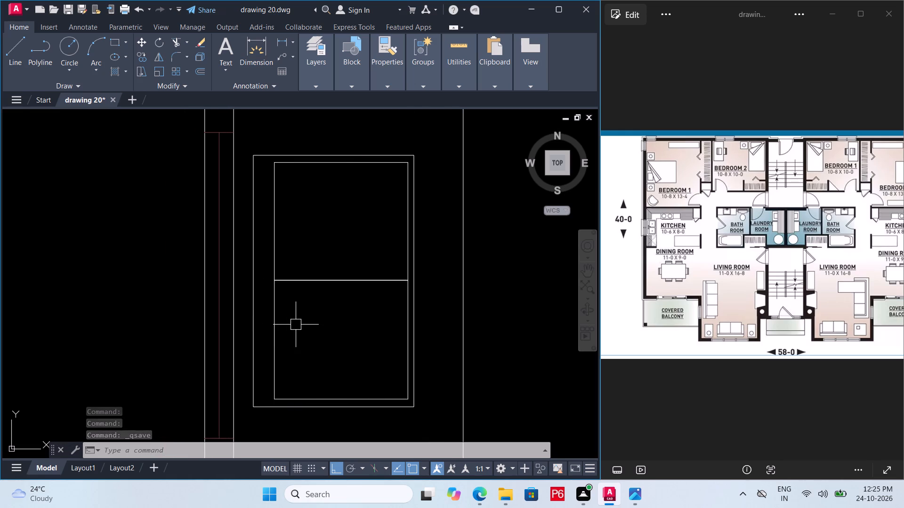
pyautogui.moveTo(345, 329); pyautogui.dragTo(345, 328, button='middle')
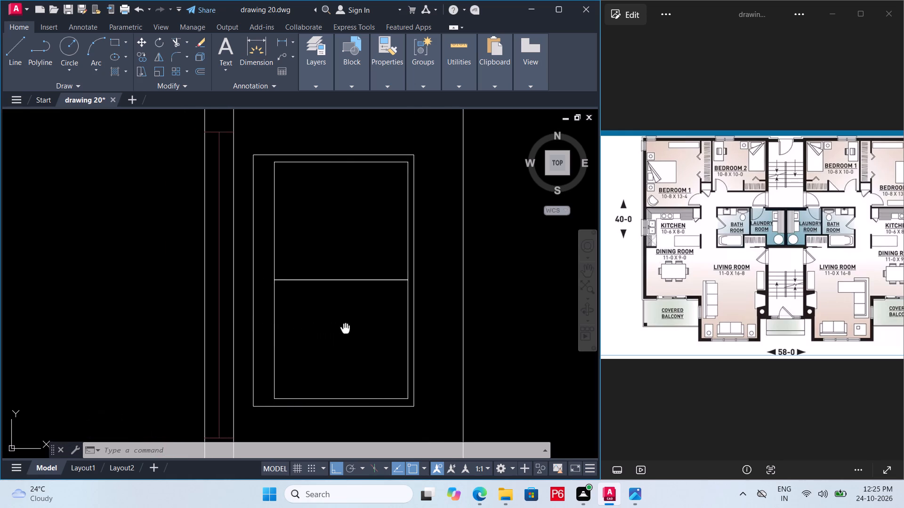
pyautogui.moveTo(345, 328); pyautogui.dragTo(335, 319, button='middle')
pyautogui.write('c')
pyautogui.press('space')
pyautogui.click(331, 330)
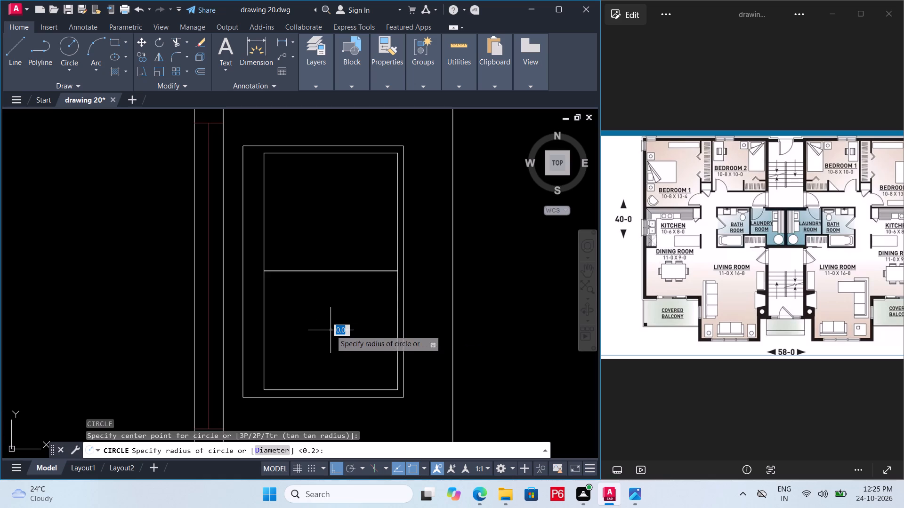
pyautogui.click(337, 339)
pyautogui.press('space')
pyautogui.press('c')
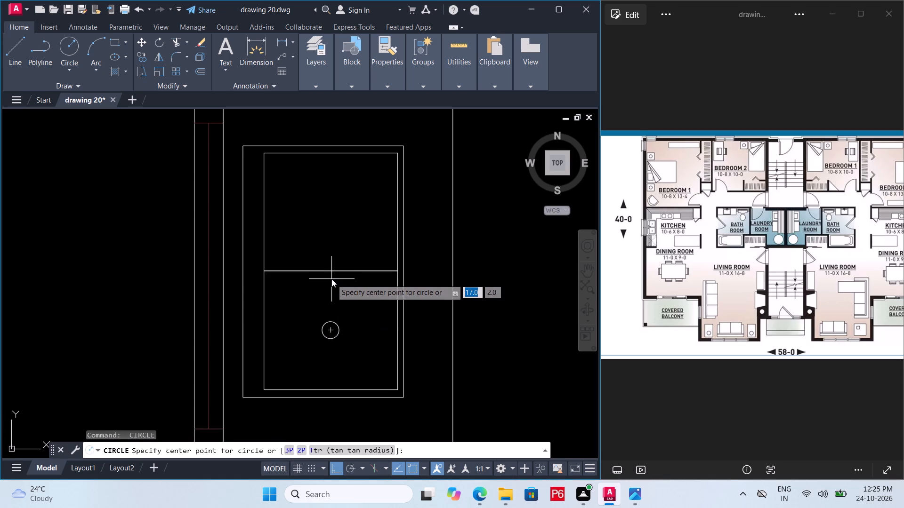
pyautogui.press('space')
pyautogui.press('Escape')
# Copy the drain circle straight up to the middle of the sink's upper bowl.
pyautogui.click(337, 321)
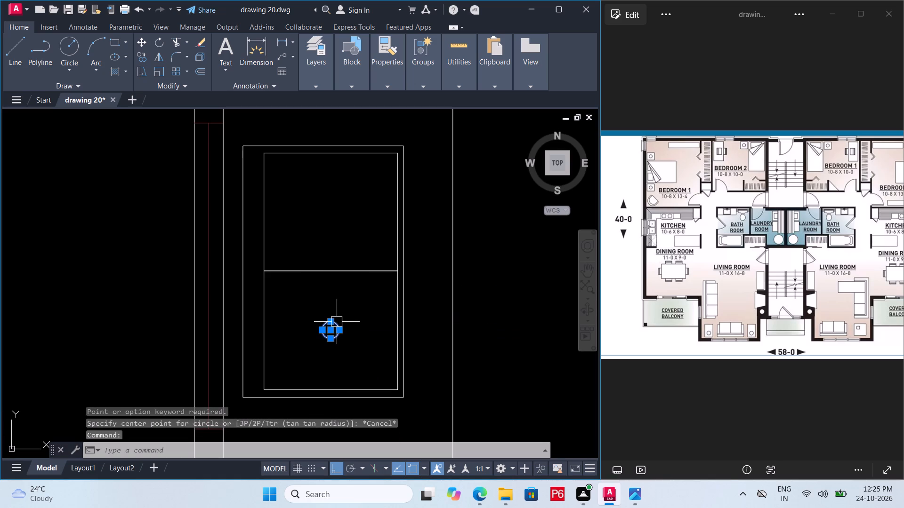
pyautogui.write('co')
pyautogui.press('space')
pyautogui.click(327, 325)
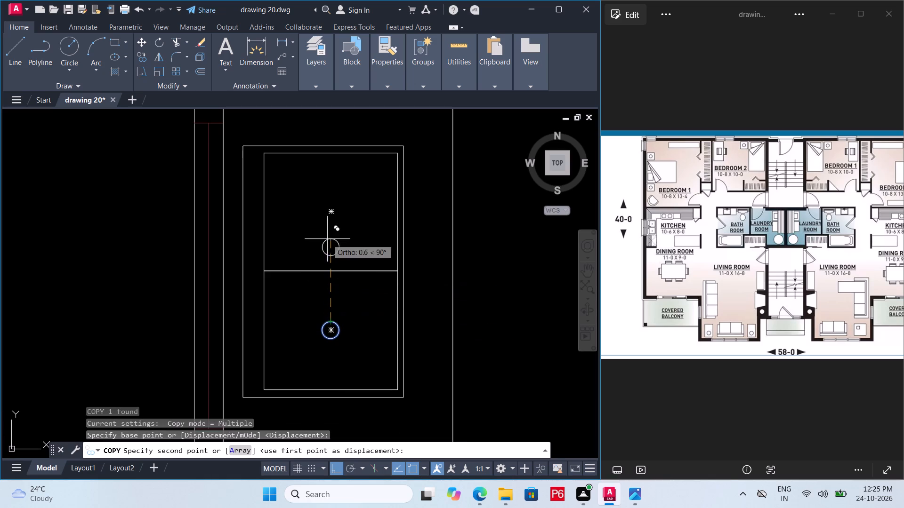
pyautogui.click(331, 209)
pyautogui.press('Escape')
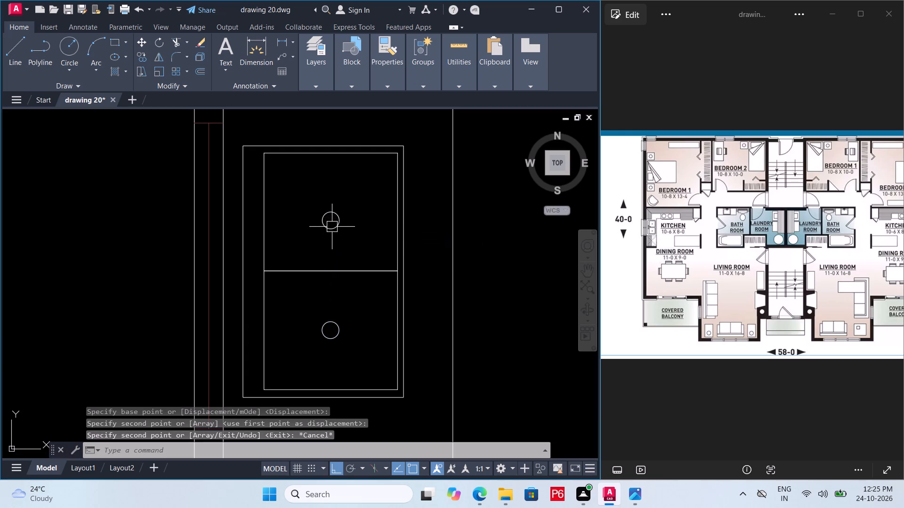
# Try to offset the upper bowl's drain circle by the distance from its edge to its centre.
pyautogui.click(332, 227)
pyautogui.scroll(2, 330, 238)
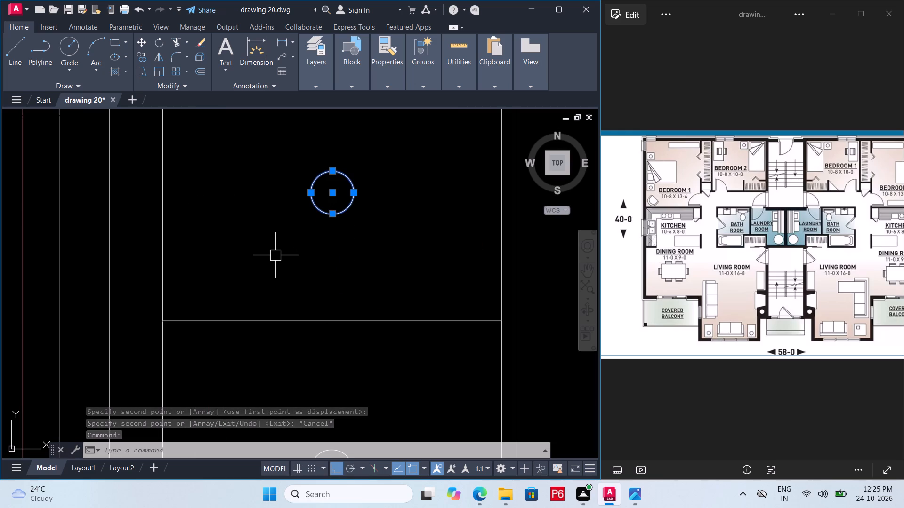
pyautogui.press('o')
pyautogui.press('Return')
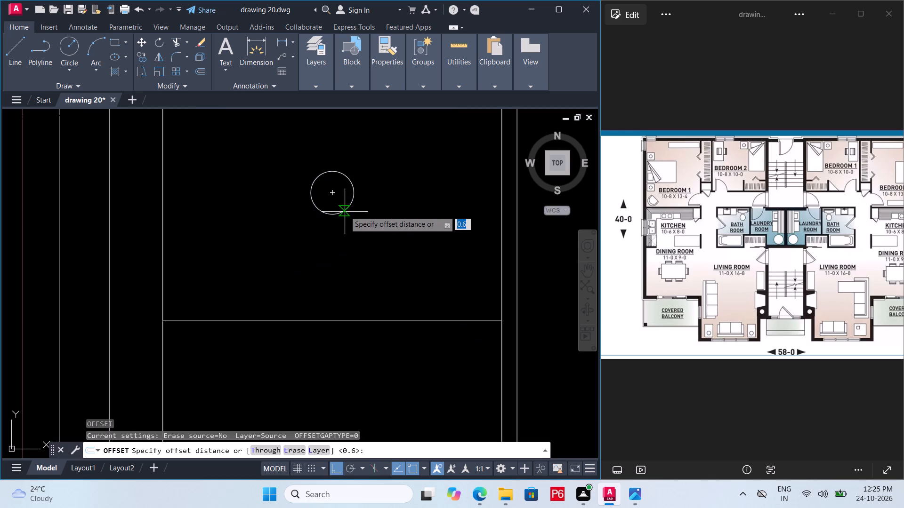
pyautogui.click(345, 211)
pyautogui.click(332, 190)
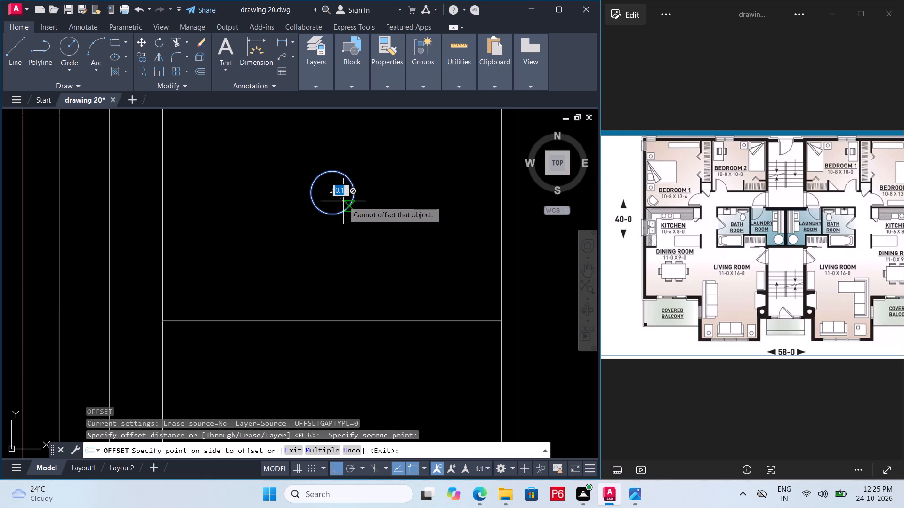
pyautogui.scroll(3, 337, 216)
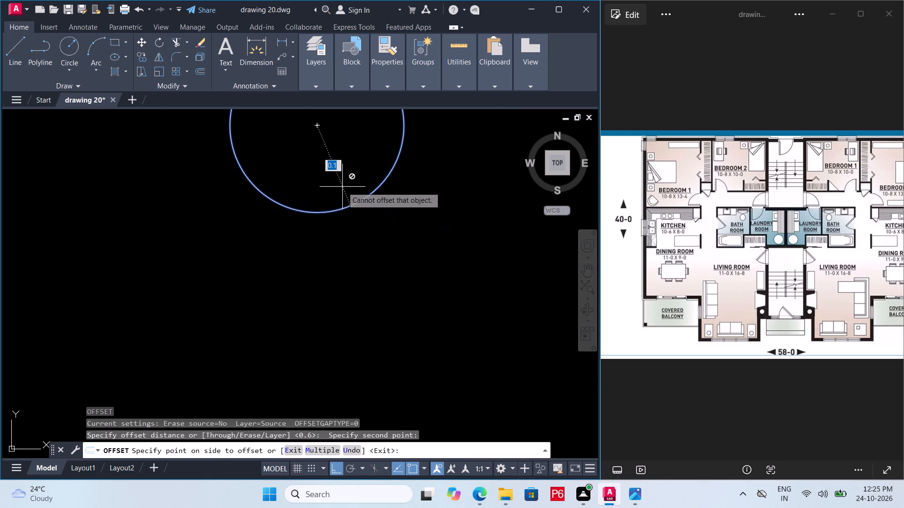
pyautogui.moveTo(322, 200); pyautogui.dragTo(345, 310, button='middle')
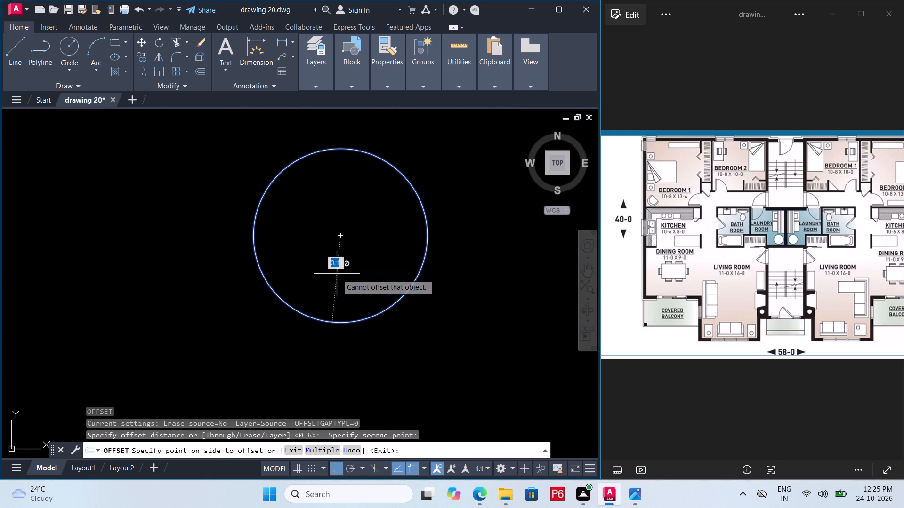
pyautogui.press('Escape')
# Save the drawing.
pyautogui.hotkey('ctrl', 's')
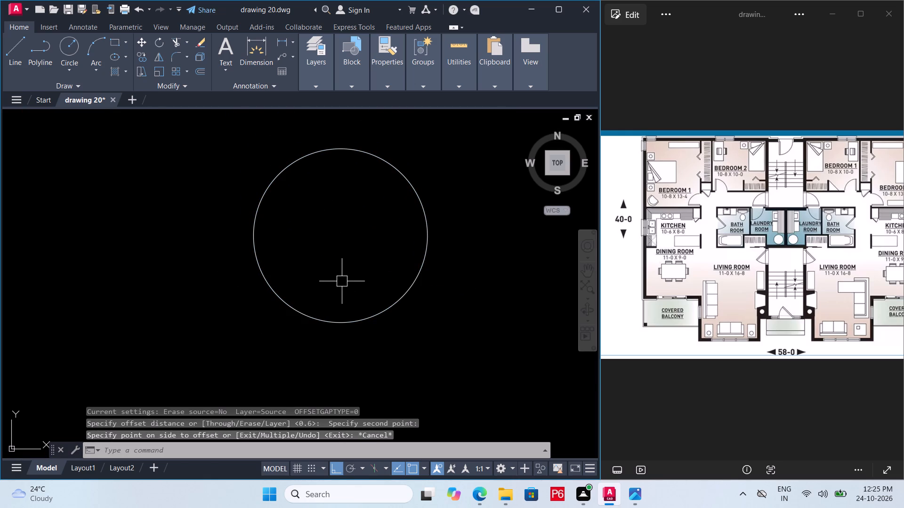
pyautogui.hotkey('ctrl', 's')
pyautogui.hotkey('ctrl', 's')
pyautogui.scroll(-3, 315, 286)
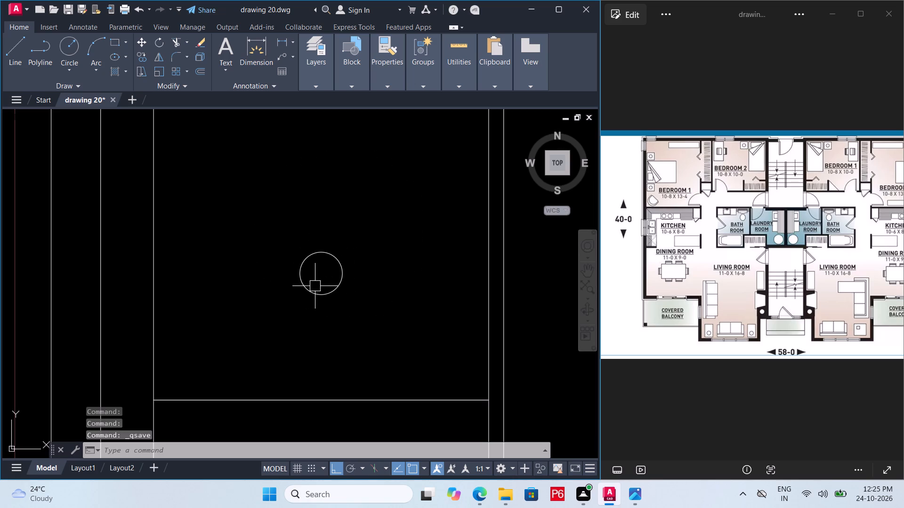
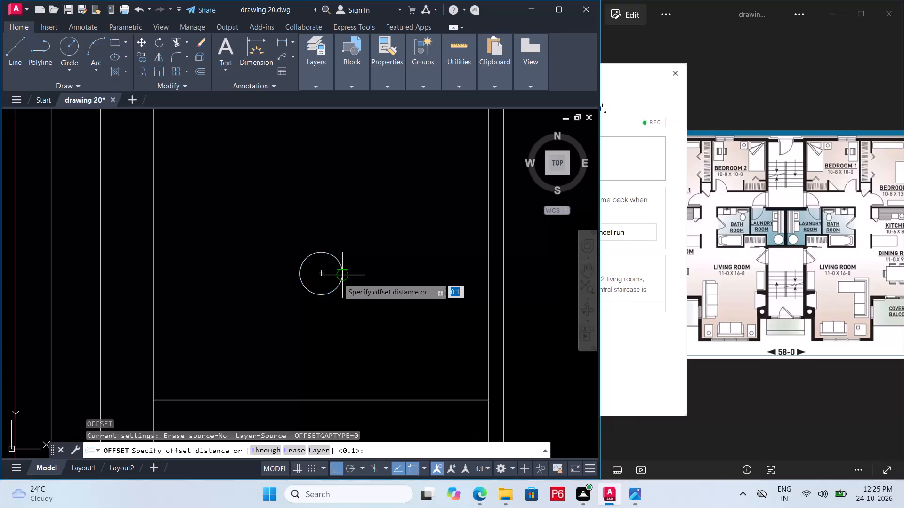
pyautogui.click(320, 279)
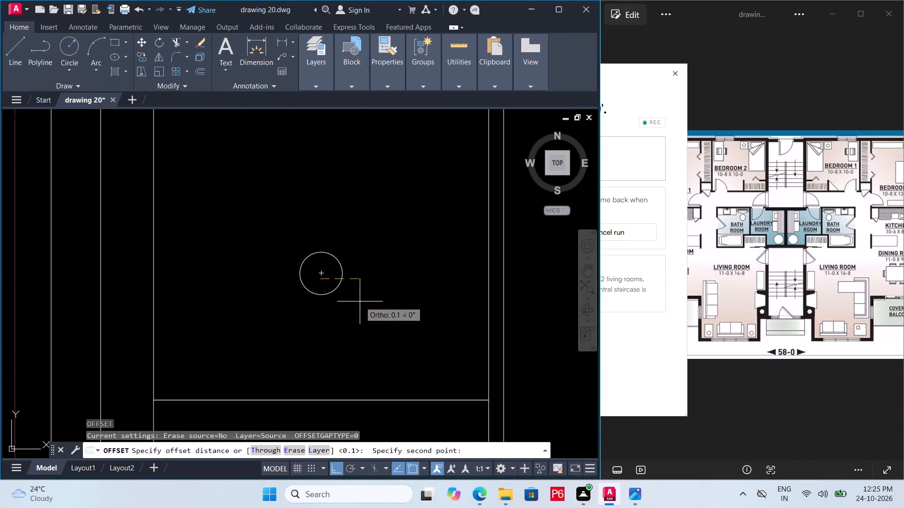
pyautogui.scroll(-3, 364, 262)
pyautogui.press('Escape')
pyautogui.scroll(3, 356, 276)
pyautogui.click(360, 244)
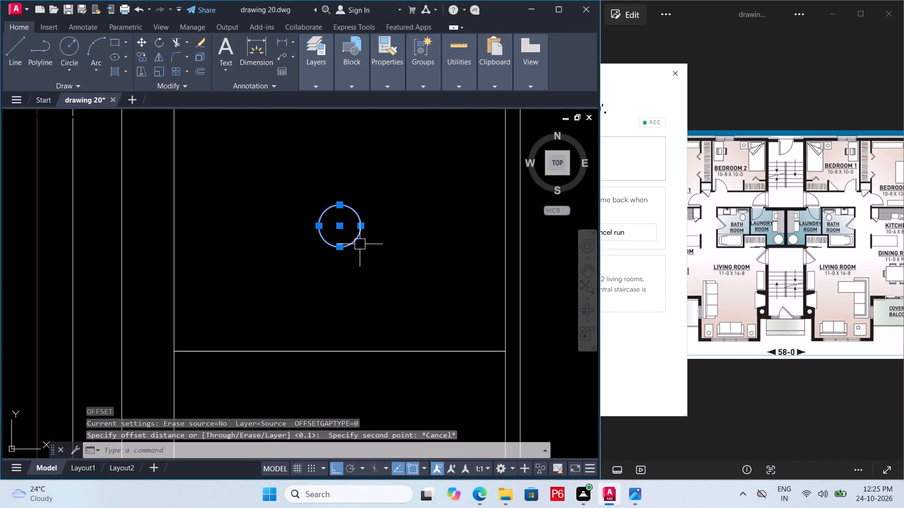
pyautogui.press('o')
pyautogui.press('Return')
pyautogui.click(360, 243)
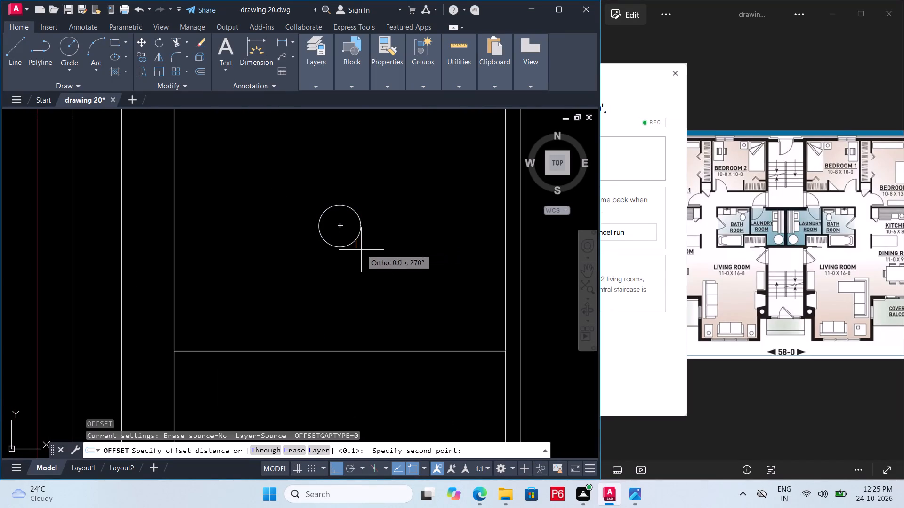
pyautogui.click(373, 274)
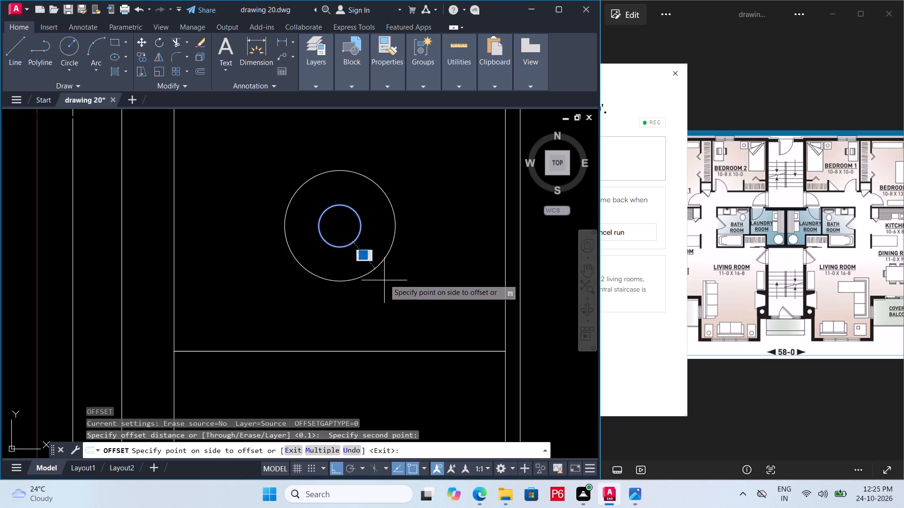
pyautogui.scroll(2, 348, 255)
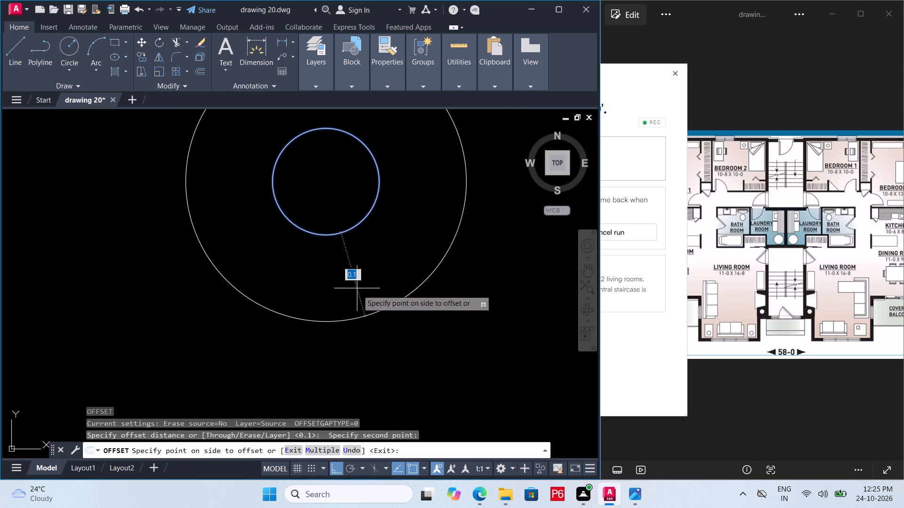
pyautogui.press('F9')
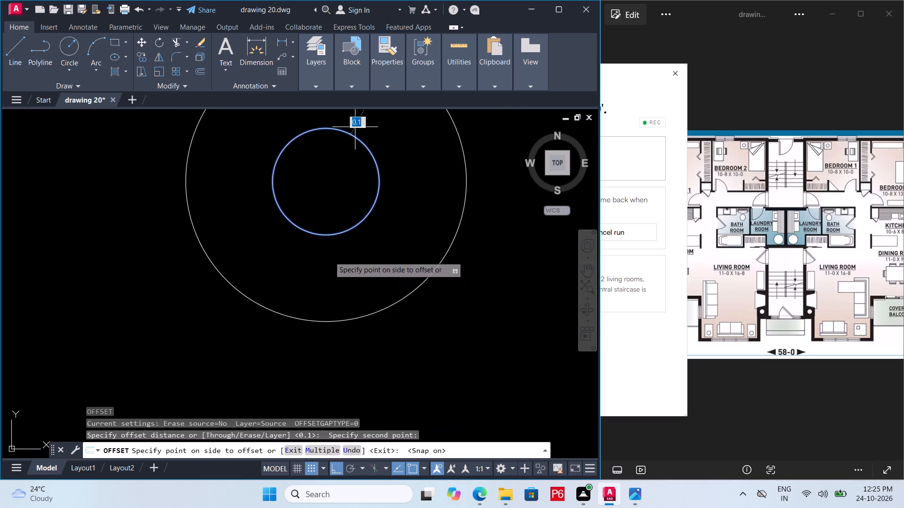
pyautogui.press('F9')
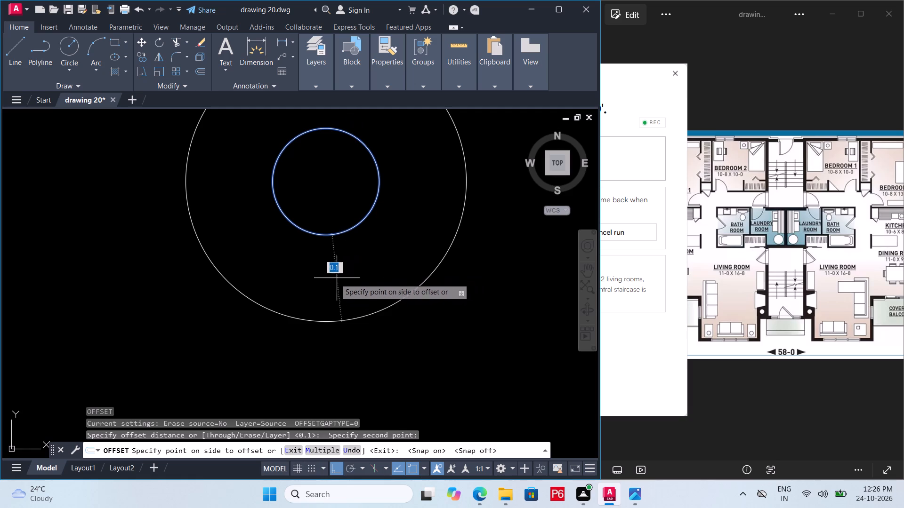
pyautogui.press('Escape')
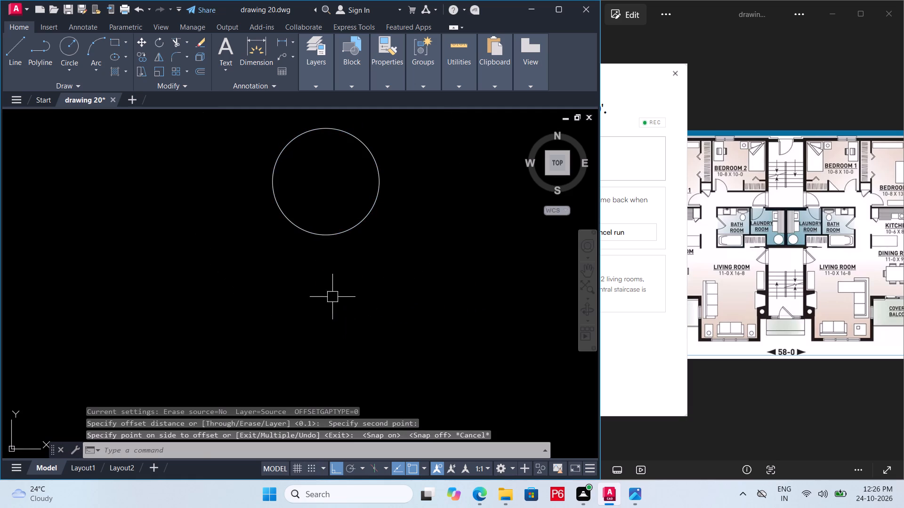
# Save the drawing.
pyautogui.scroll(-4, 303, 286)
pyautogui.moveTo(318, 292); pyautogui.dragTo(310, 238, button='middle')
pyautogui.hotkey('ctrl', 's')
pyautogui.hotkey('ctrl', 's')
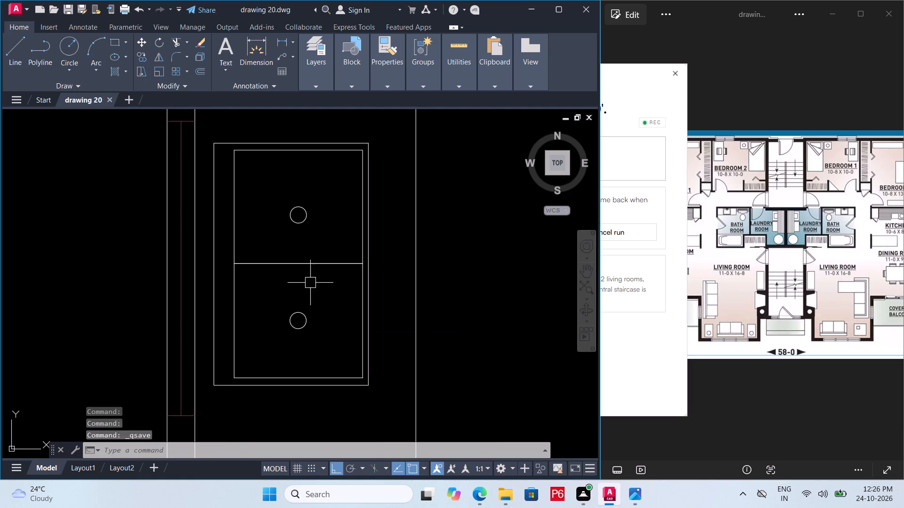
# Convert the complete double-bowl sink, with its outline, divider and both drain circles, into a block named sink.
pyautogui.scroll(-1, 310, 272)
pyautogui.moveTo(310, 272); pyautogui.dragTo(309, 256, button='middle')
pyautogui.click(786, 318)
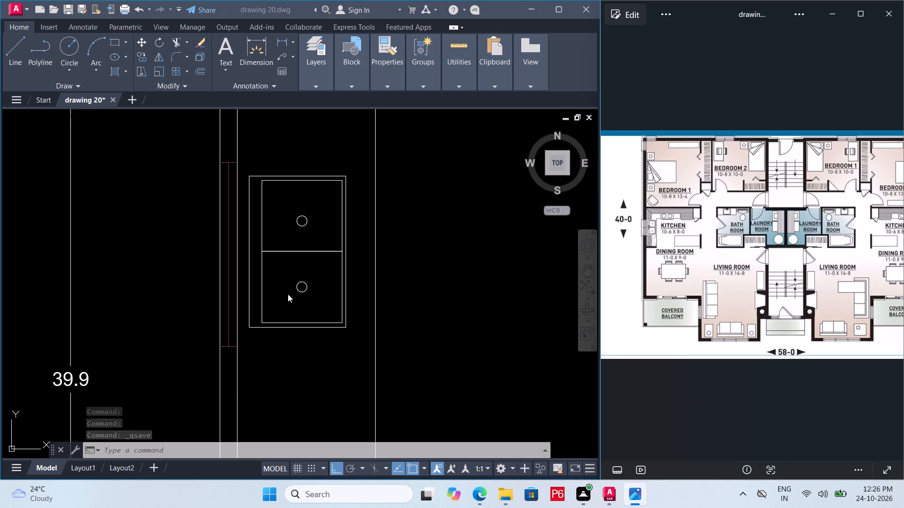
pyautogui.scroll(-2, 288, 294)
pyautogui.scroll(2, 306, 268)
pyautogui.moveTo(308, 262); pyautogui.dragTo(321, 206, button='middle')
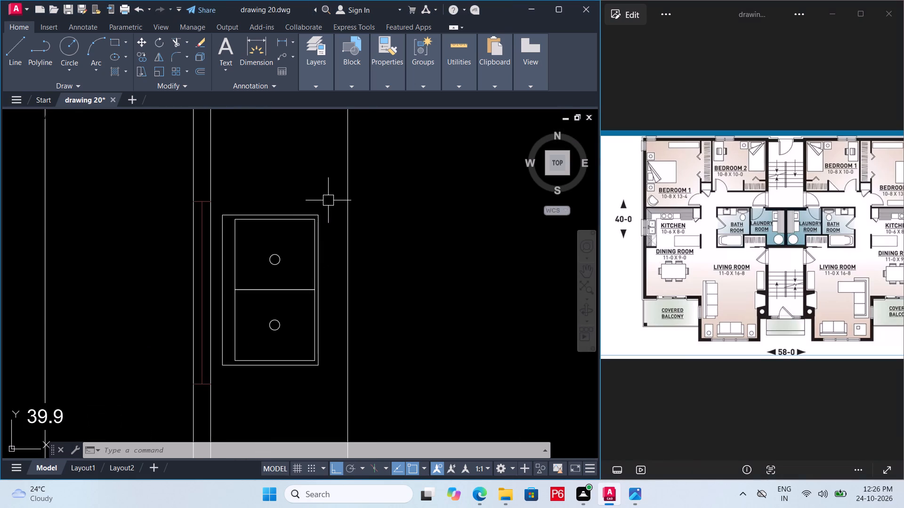
pyautogui.click(329, 200)
pyautogui.click(220, 391)
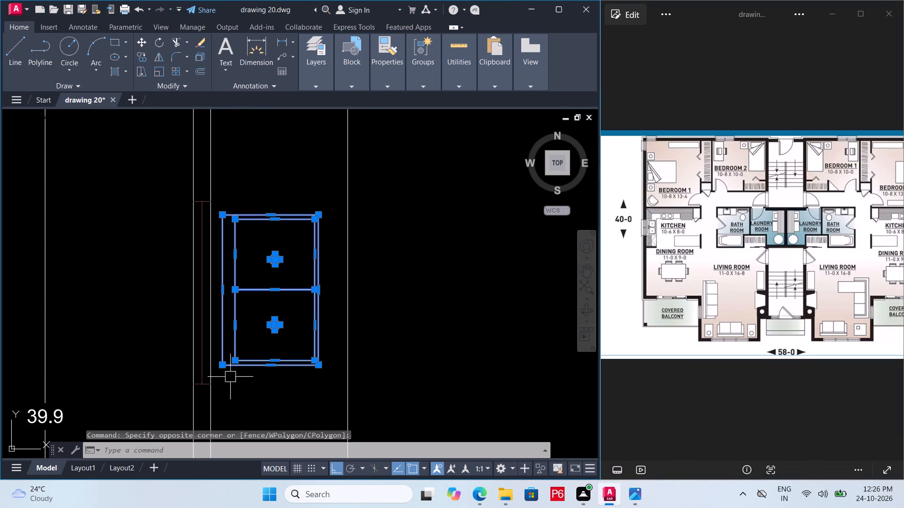
pyautogui.write('b')
pyautogui.press('space')
pyautogui.press('s')
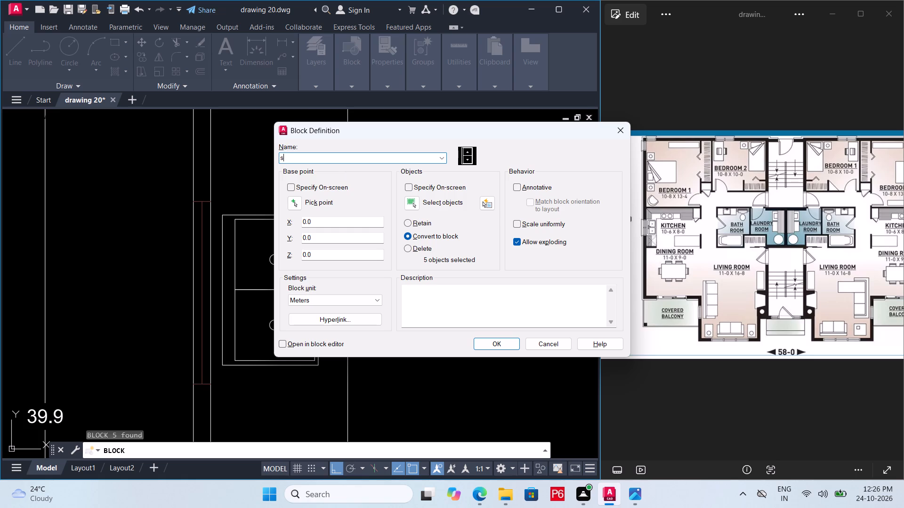
pyautogui.write('ink')
pyautogui.click(499, 340)
# Assign the sink block to the layer coloured blue-violet instead of layer 0.
pyautogui.click(279, 292)
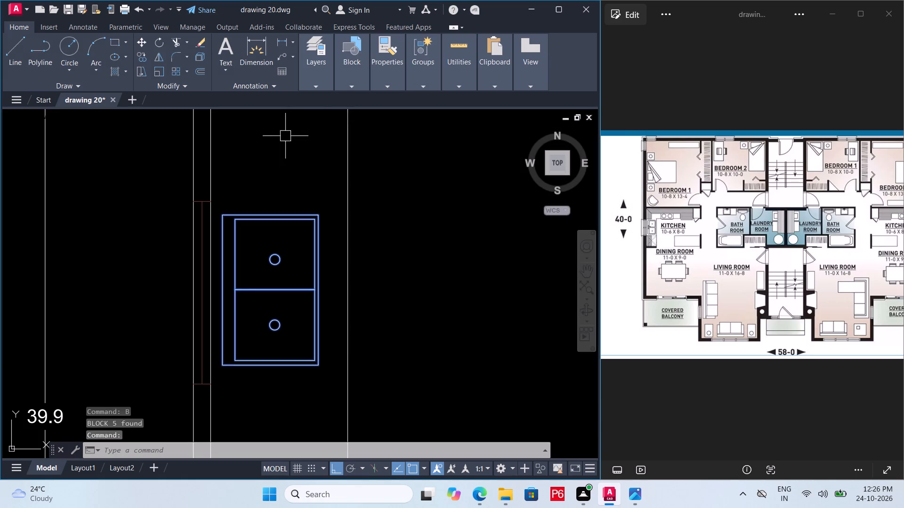
pyautogui.click(313, 90)
pyautogui.click(407, 99)
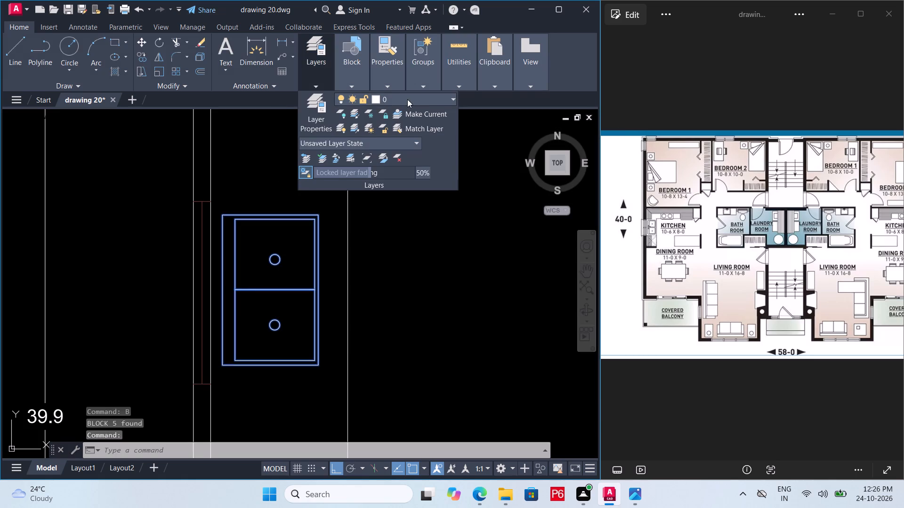
pyautogui.click(393, 152)
pyautogui.press('Escape')
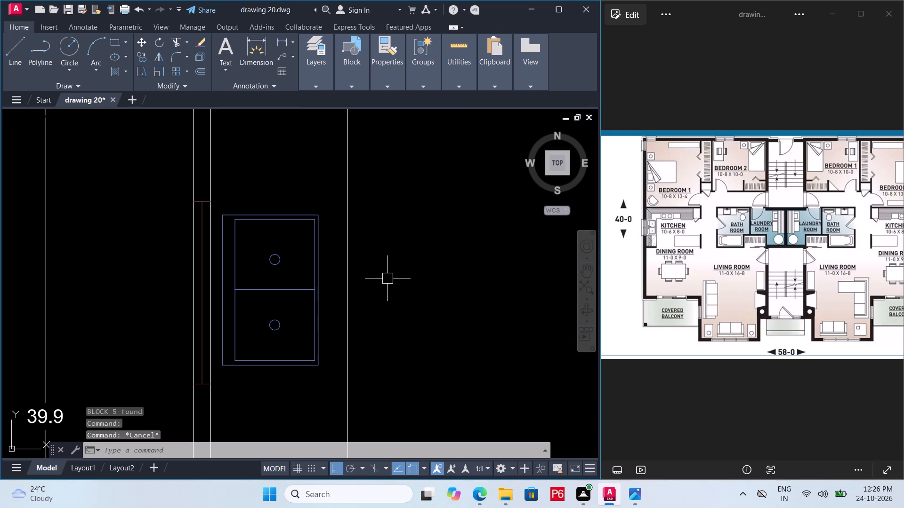
# Save the drawing.
pyautogui.hotkey('ctrl', 's')
pyautogui.hotkey('ctrl', 's')
# Copy the sink block horizontally from the left apartment's kitchen into the right apartment's kitchen, beside the inner edge of its counter.
pyautogui.scroll(-2, 358, 277)
pyautogui.moveTo(332, 247); pyautogui.dragTo(291, 201, button='middle')
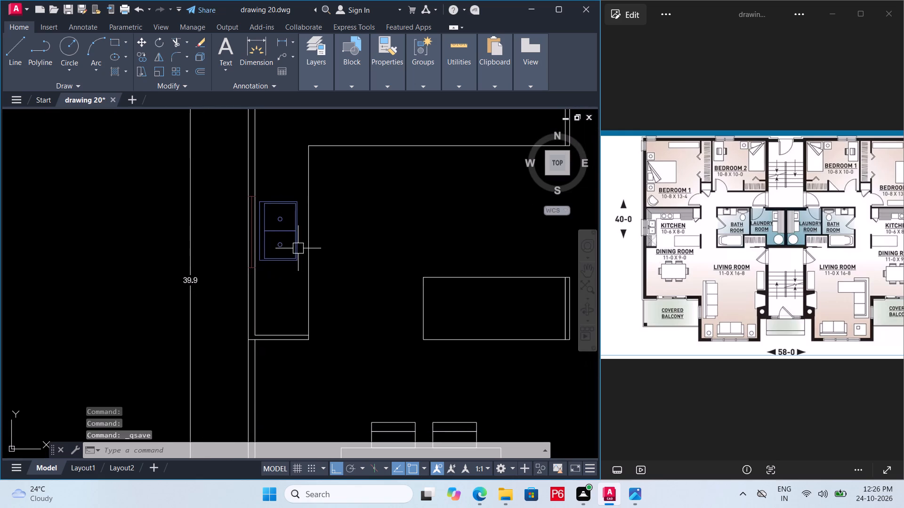
pyautogui.click(298, 248)
pyautogui.scroll(-1, 257, 283)
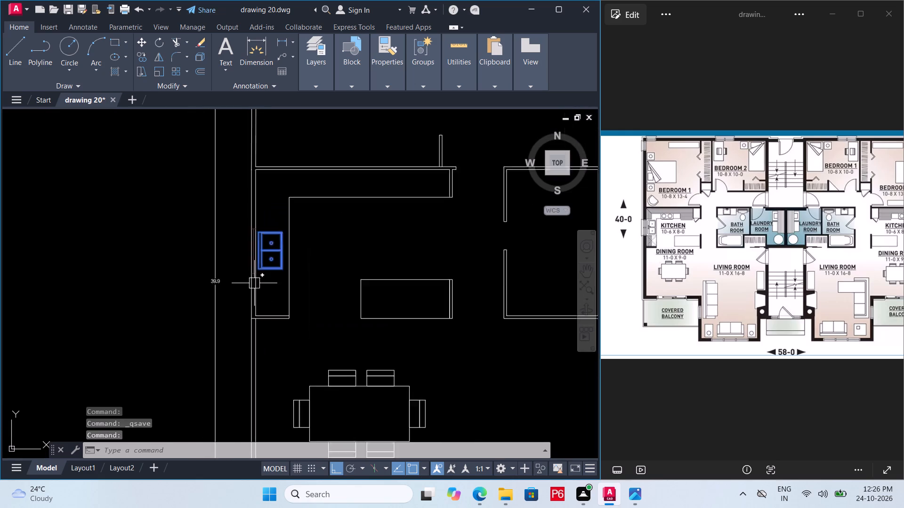
pyautogui.scroll(-1, 254, 284)
pyautogui.scroll(-1, 212, 288)
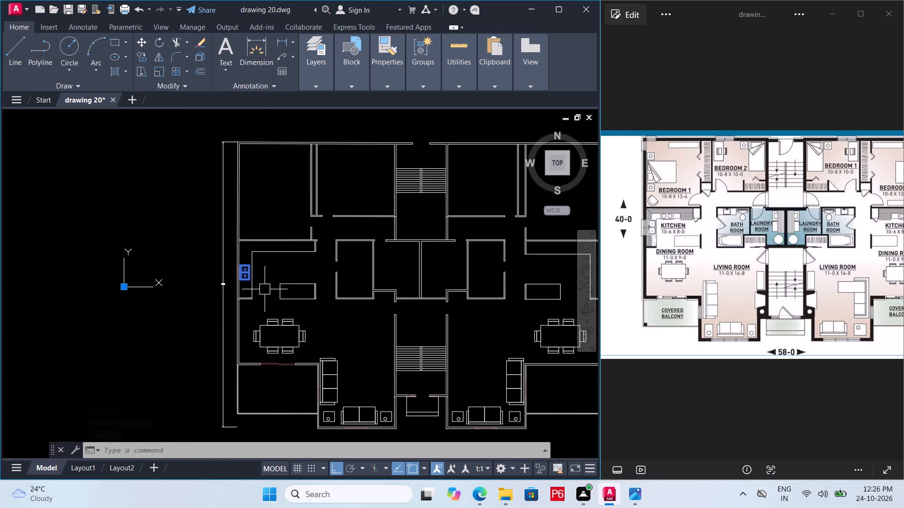
pyautogui.scroll(2, 241, 283)
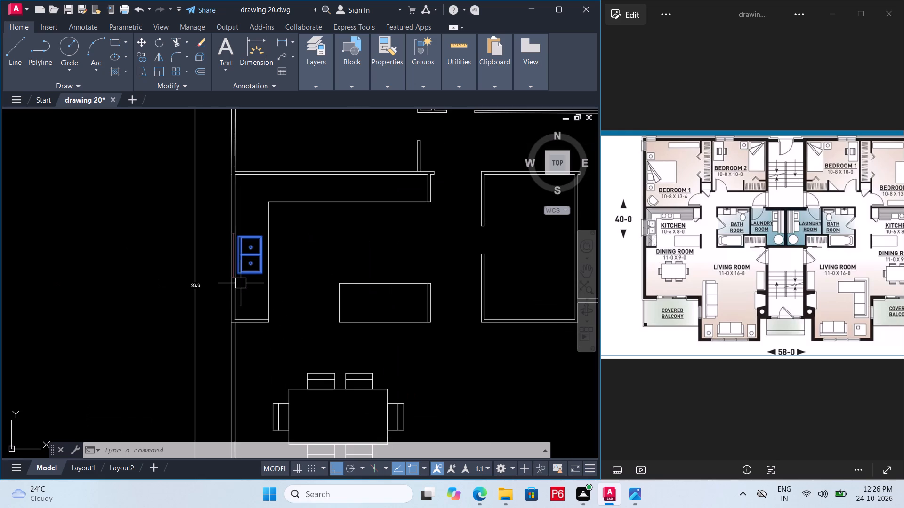
pyautogui.press('m')
pyautogui.press('BackSpace')
pyautogui.press('c')
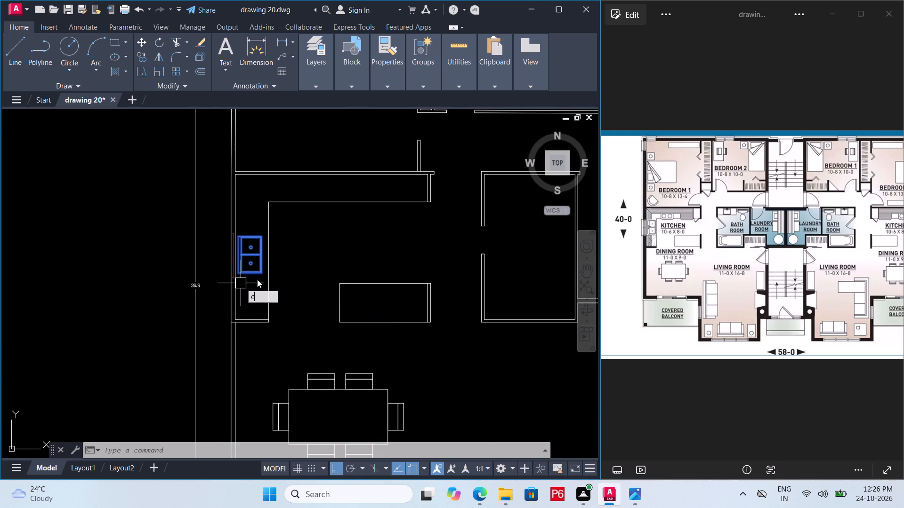
pyautogui.press('o')
pyautogui.press('space')
pyautogui.click(263, 274)
pyautogui.scroll(-4, 251, 308)
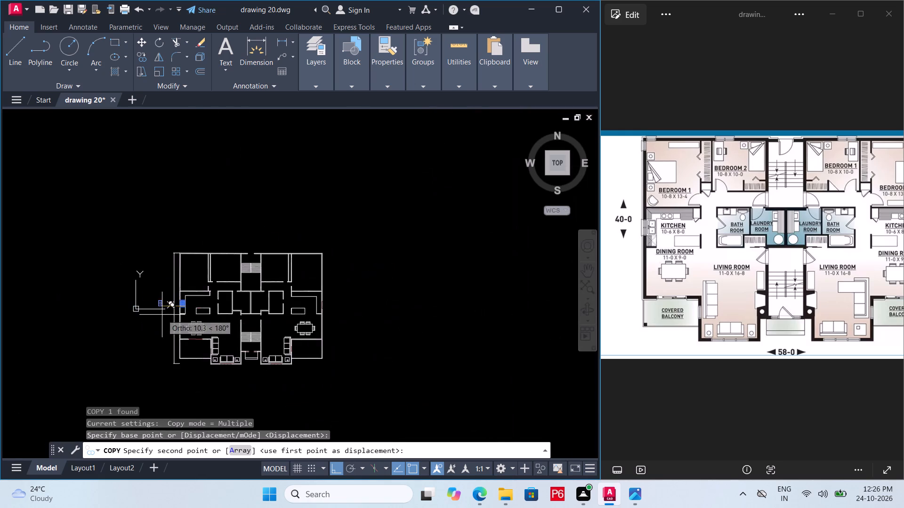
pyautogui.scroll(4, 305, 314)
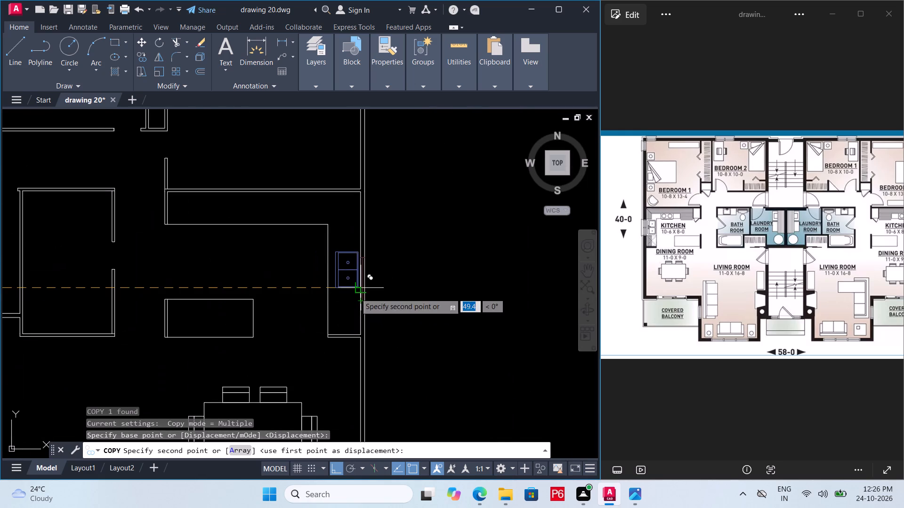
pyautogui.click(313, 296)
pyautogui.press('Escape')
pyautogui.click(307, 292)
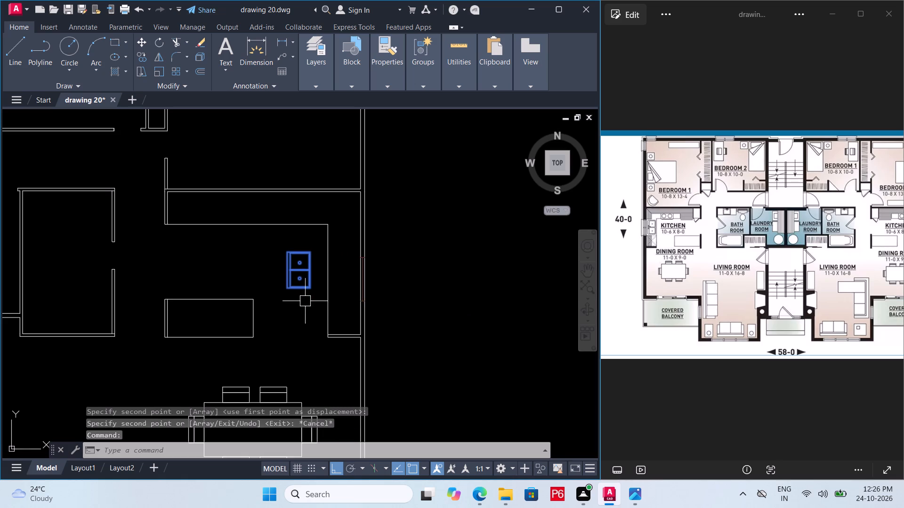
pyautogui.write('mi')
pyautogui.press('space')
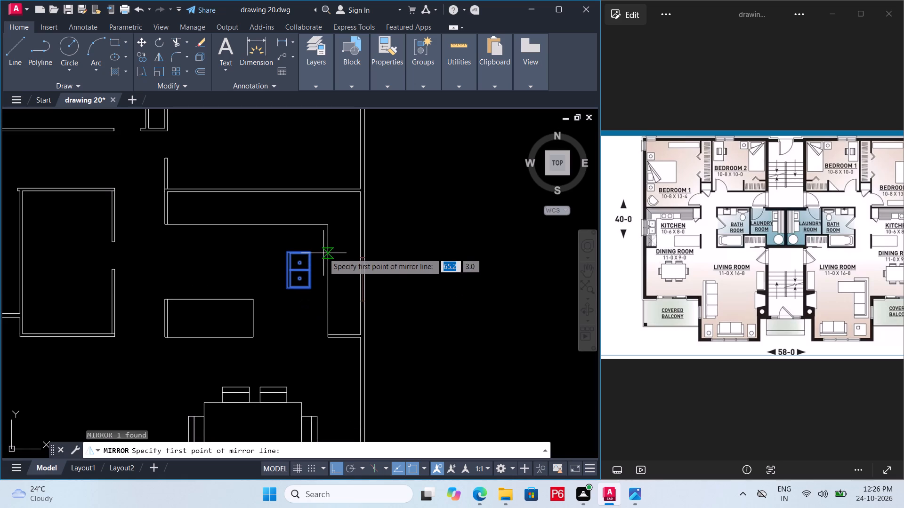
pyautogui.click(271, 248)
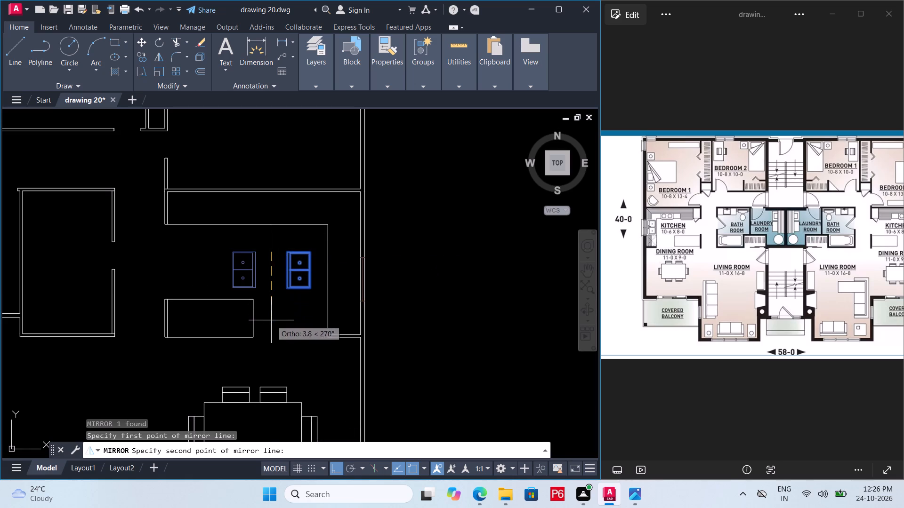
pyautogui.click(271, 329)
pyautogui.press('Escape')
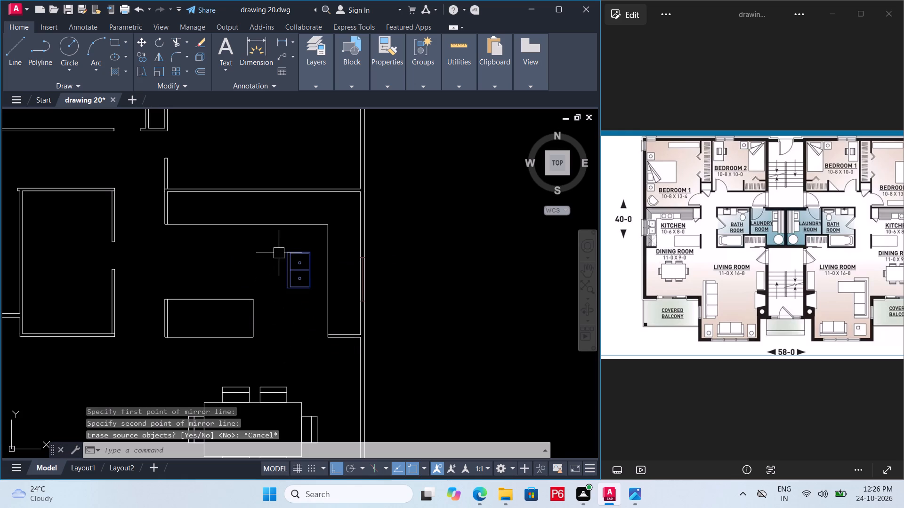
# Mirror the copied sink about a vertical line just to its left, keeping the source object.
pyautogui.click(297, 271)
pyautogui.write('mi')
pyautogui.press('space')
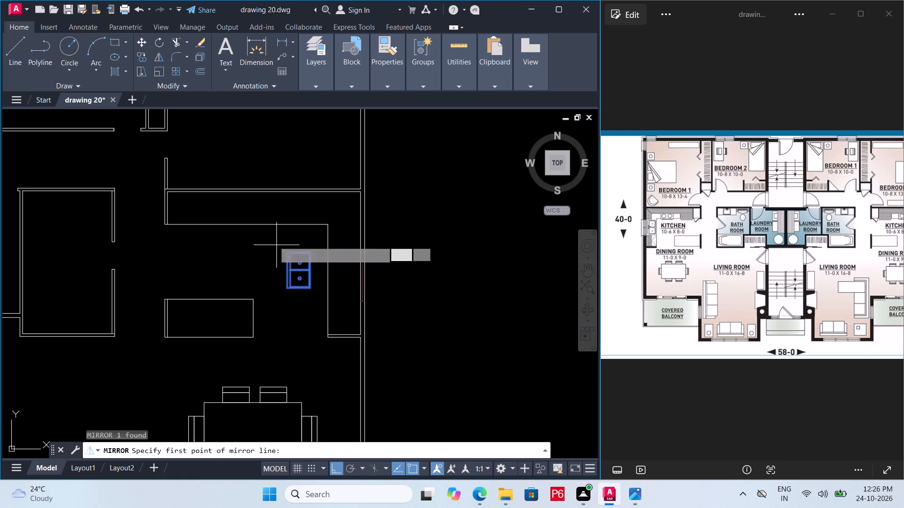
pyautogui.click(269, 239)
pyautogui.click(278, 311)
pyautogui.moveTo(294, 354); pyautogui.dragTo(278, 311)
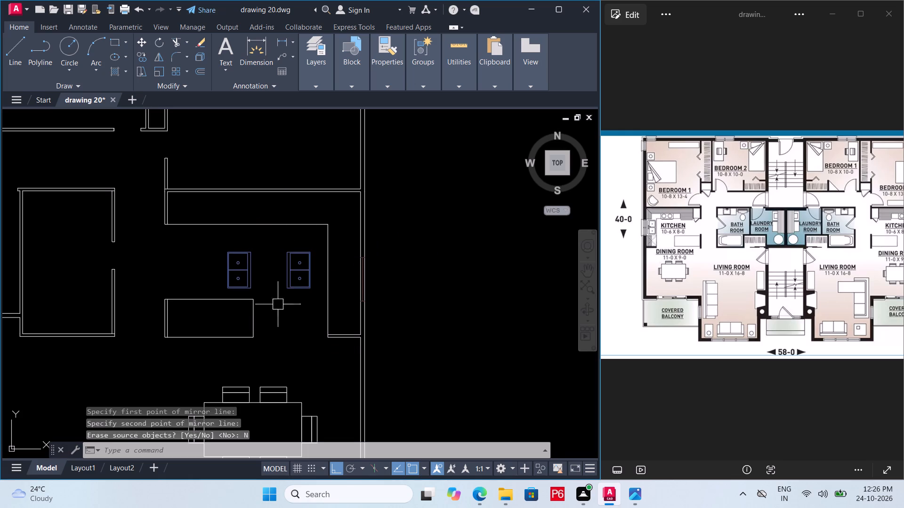
pyautogui.press('Escape')
# Delete the unmirrored sink copy from the right apartment's kitchen.
pyautogui.click(285, 270)
pyautogui.press('Delete')
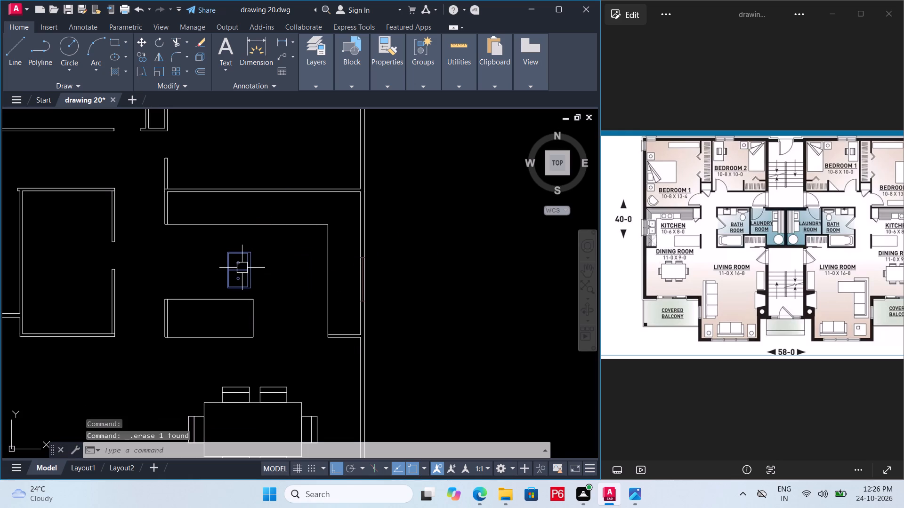
# Move the mirrored sink horizontally about 6 units onto the right kitchen's counter, beside the outer-wall window.
pyautogui.click(244, 268)
pyautogui.scroll(2, 250, 286)
pyautogui.press('m')
pyautogui.press('space')
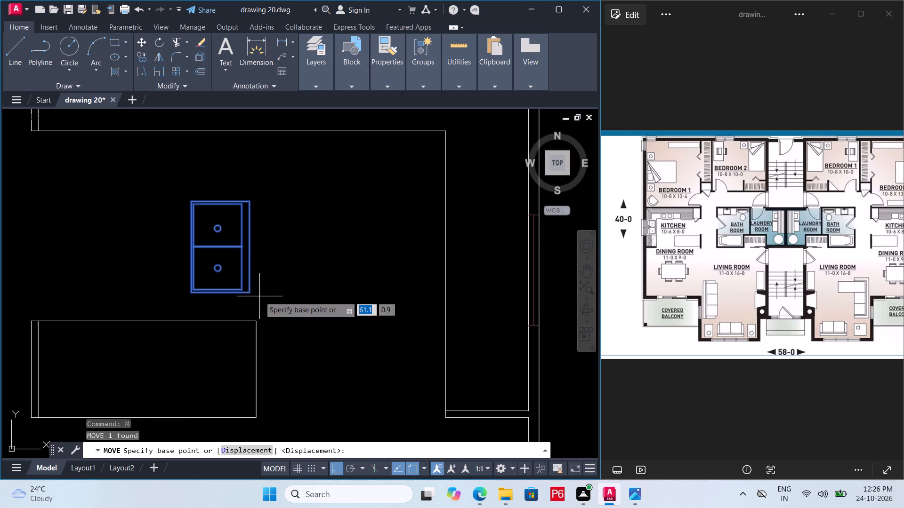
pyautogui.click(249, 292)
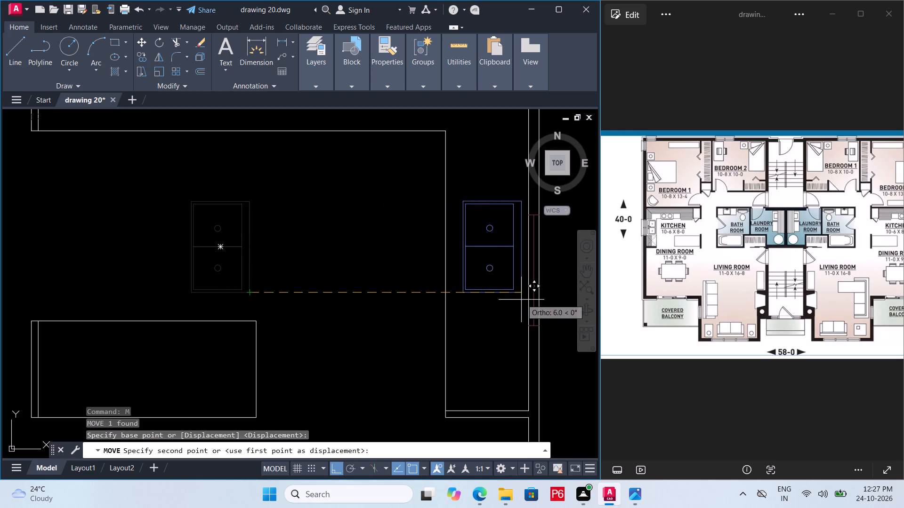
pyautogui.click(517, 313)
pyautogui.moveTo(470, 303); pyautogui.dragTo(438, 289, button='middle')
pyautogui.scroll(-1, 467, 301)
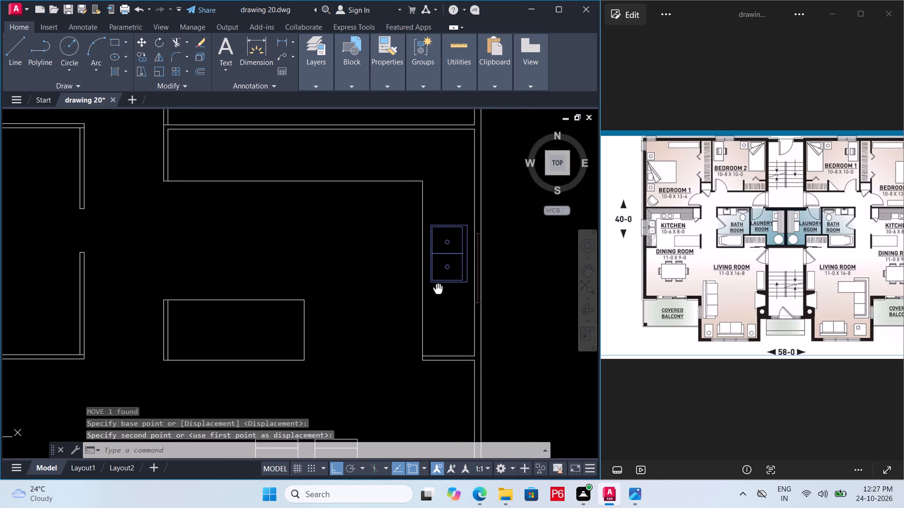
# Save the drawing.
pyautogui.moveTo(438, 289); pyautogui.dragTo(444, 310, button='middle')
pyautogui.hotkey('ctrl', 's')
pyautogui.hotkey('ctrl', 's')
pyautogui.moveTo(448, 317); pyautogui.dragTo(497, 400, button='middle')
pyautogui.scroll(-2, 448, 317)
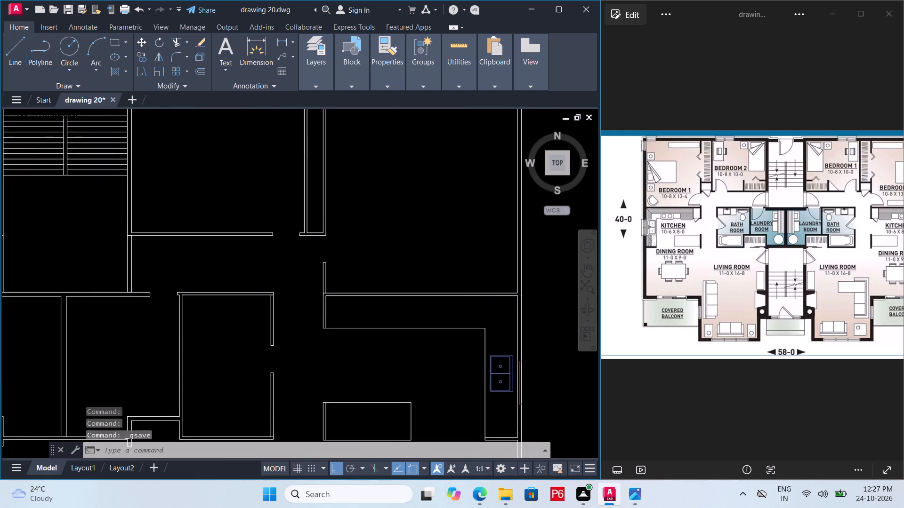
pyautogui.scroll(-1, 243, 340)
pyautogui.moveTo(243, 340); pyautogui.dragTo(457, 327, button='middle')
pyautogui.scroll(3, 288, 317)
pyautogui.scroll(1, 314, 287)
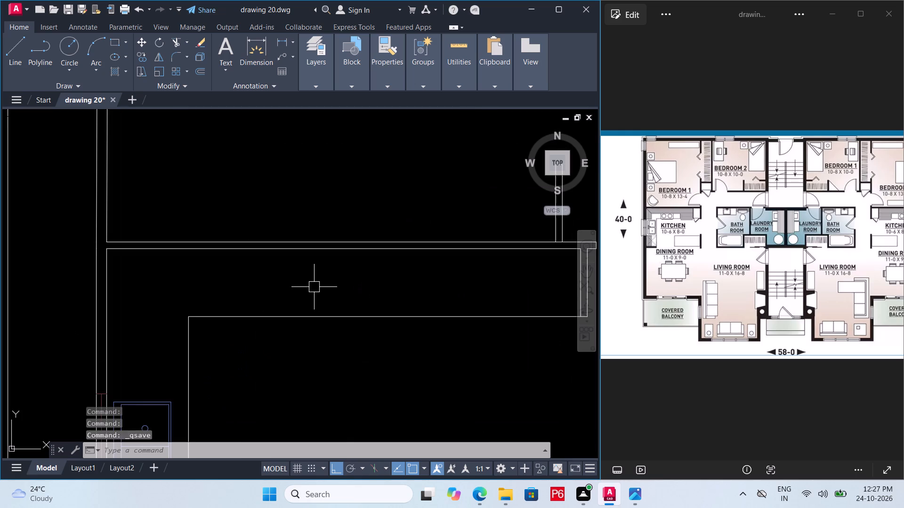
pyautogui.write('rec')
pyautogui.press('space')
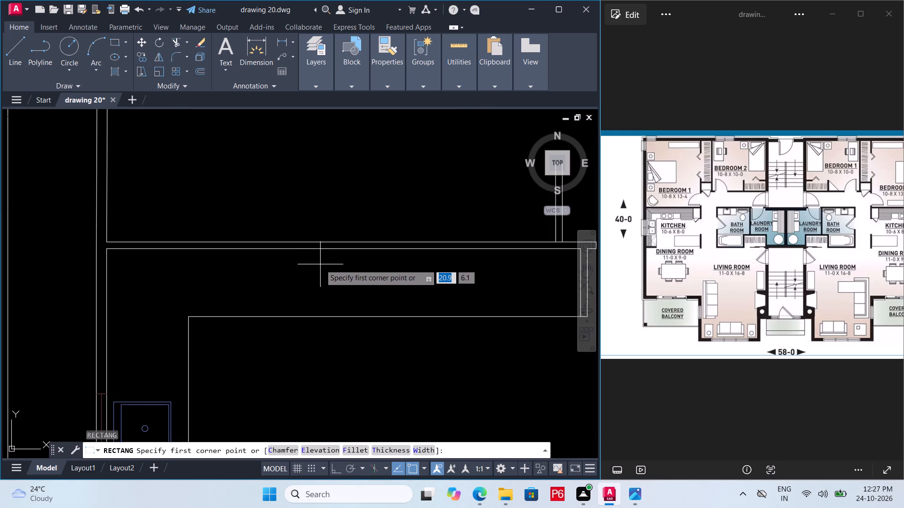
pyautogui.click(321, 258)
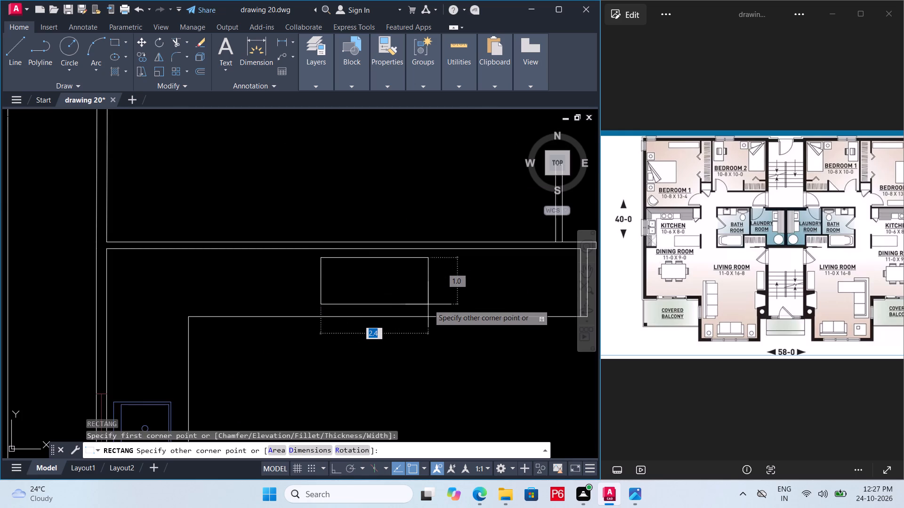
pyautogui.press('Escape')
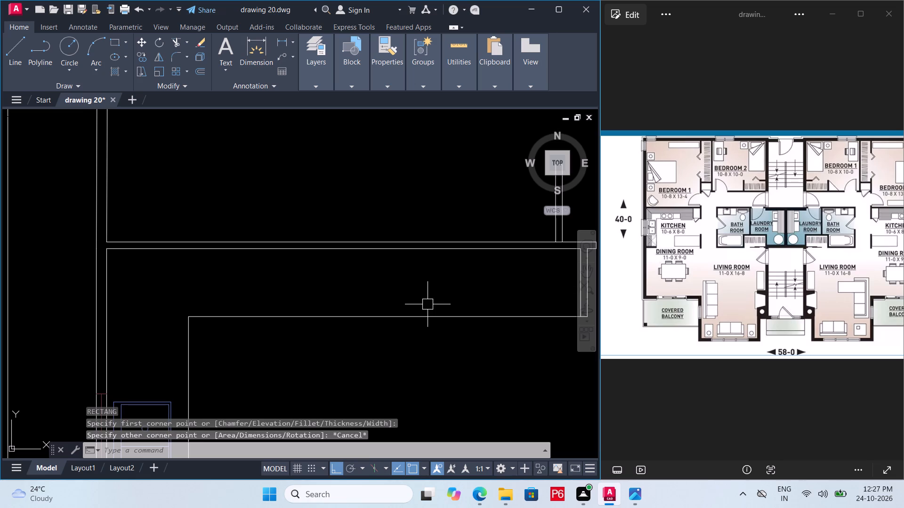
# Draw a stove rectangle about 2.4 by 1.1 units on the upper counter of the left apartment's kitchen.
pyautogui.scroll(-2, 362, 272)
pyautogui.scroll(1, 322, 270)
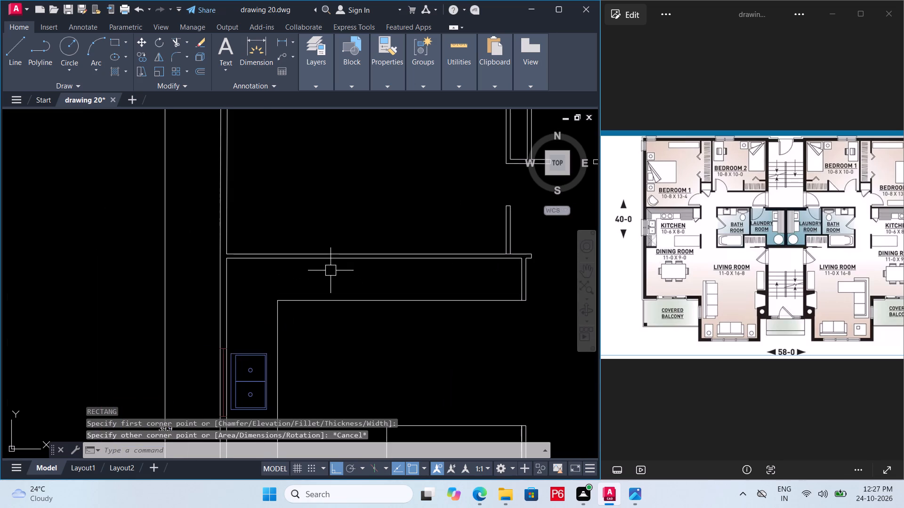
pyautogui.write('rec')
pyautogui.press('space')
pyautogui.scroll(1, 338, 267)
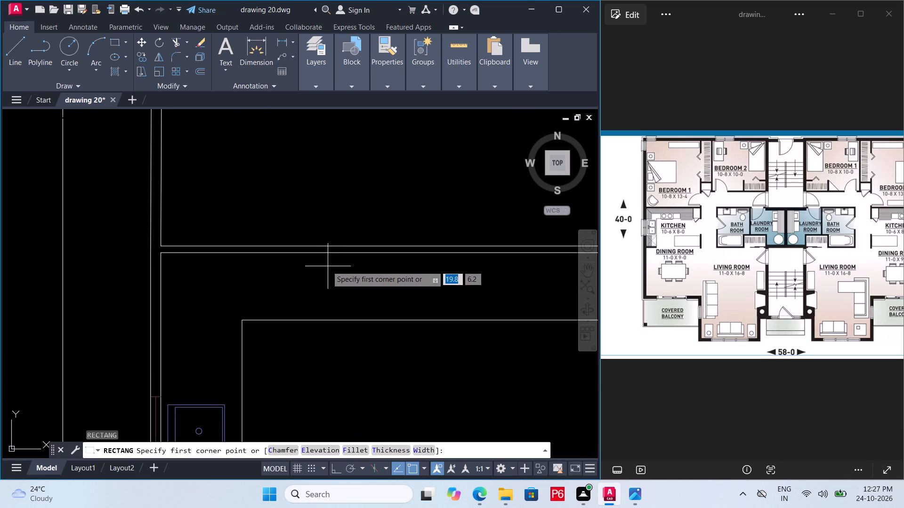
pyautogui.click(322, 259)
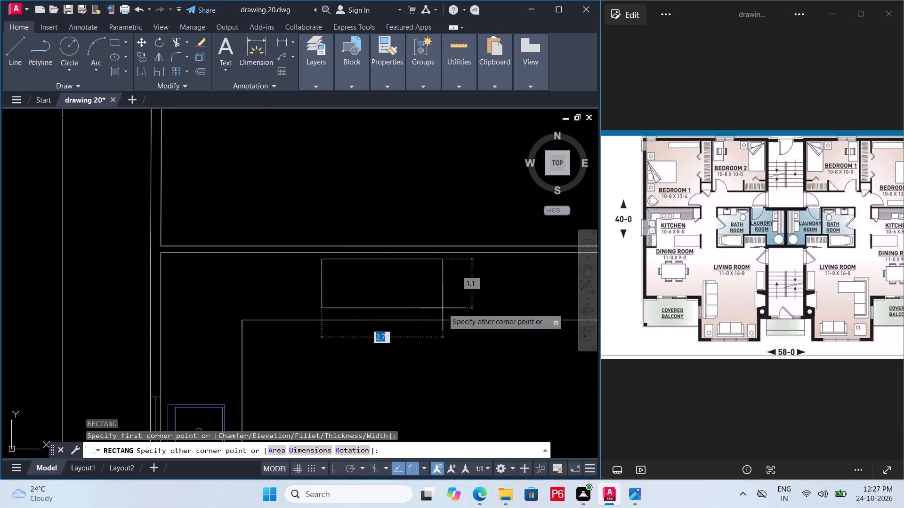
pyautogui.click(429, 310)
pyautogui.press('Escape')
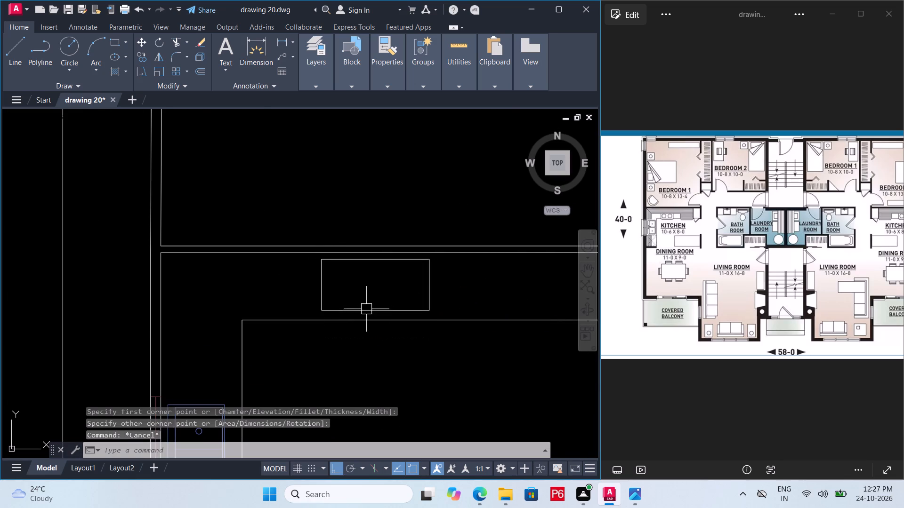
# Draw a small burner circle inside the left half of the stove rectangle, centred between its long edges.
pyautogui.click(366, 310)
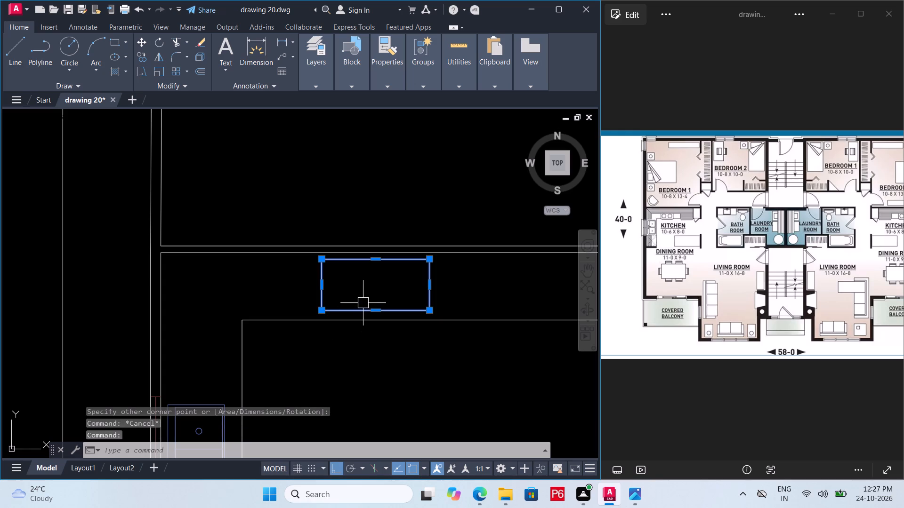
pyautogui.press('c')
pyautogui.press('space')
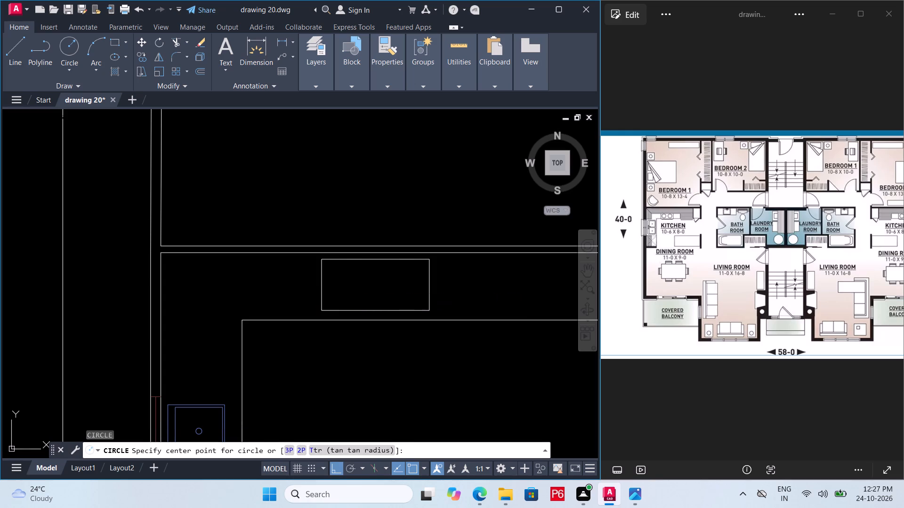
pyautogui.click(346, 285)
pyautogui.click(355, 293)
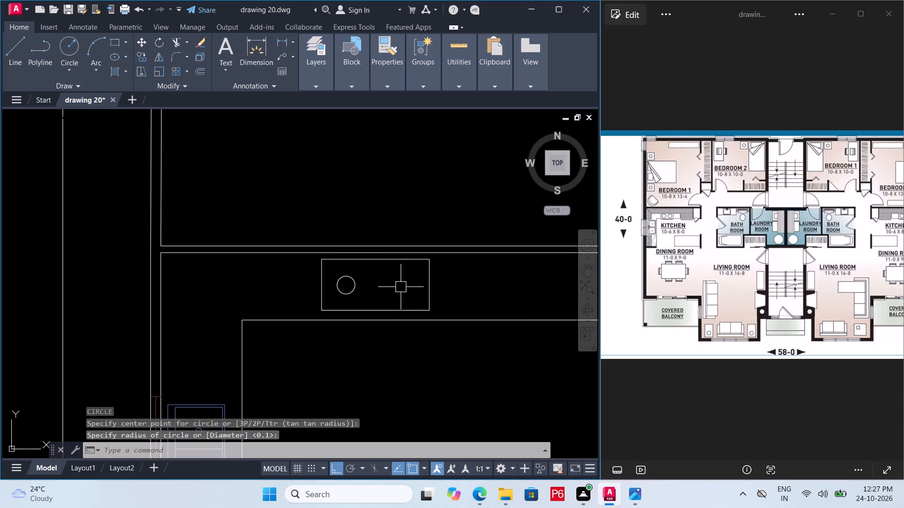
pyautogui.press('c')
pyautogui.press('Escape')
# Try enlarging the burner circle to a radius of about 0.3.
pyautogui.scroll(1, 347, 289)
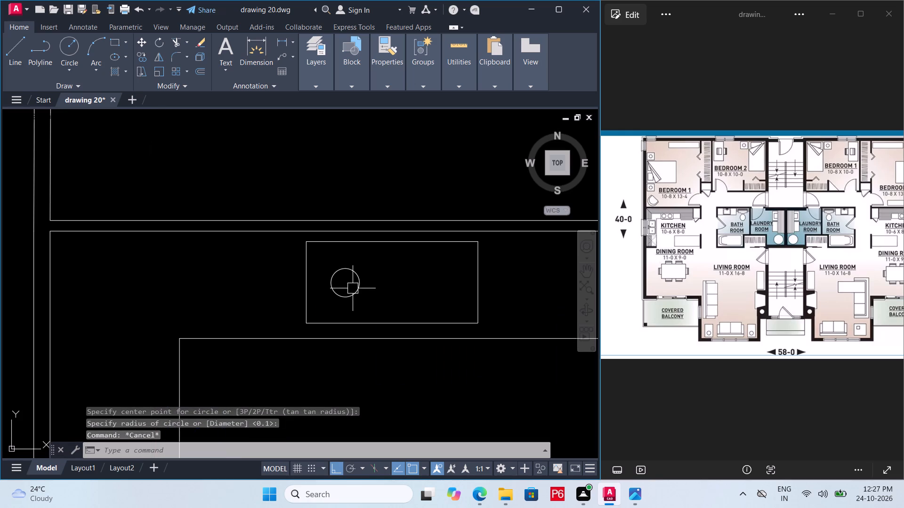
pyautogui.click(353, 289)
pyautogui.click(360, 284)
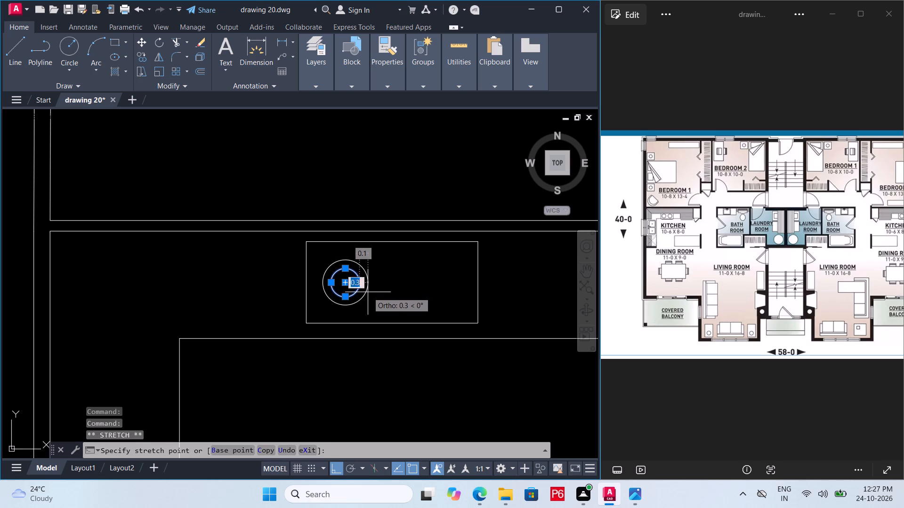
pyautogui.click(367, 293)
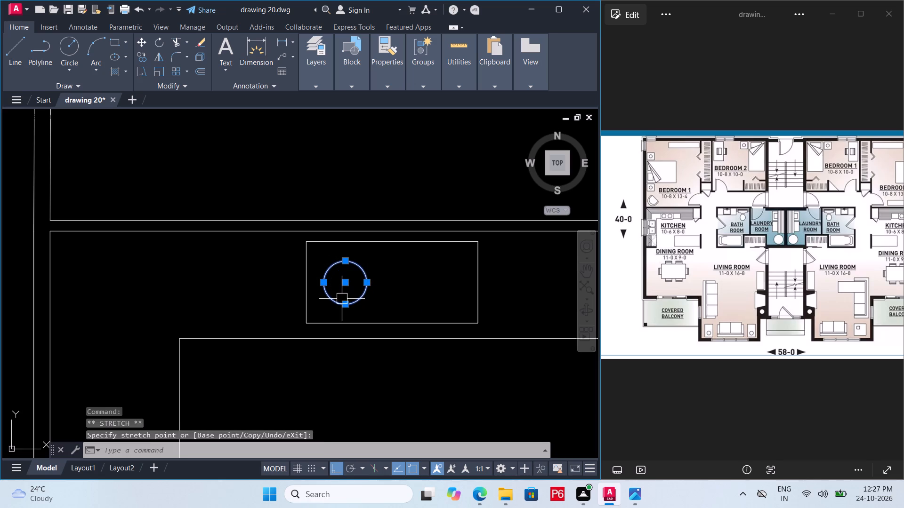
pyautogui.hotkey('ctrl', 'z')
# Slightly enlarge the burner circle about its centre by stretching its radius.
pyautogui.click(357, 286)
pyautogui.scroll(1, 361, 283)
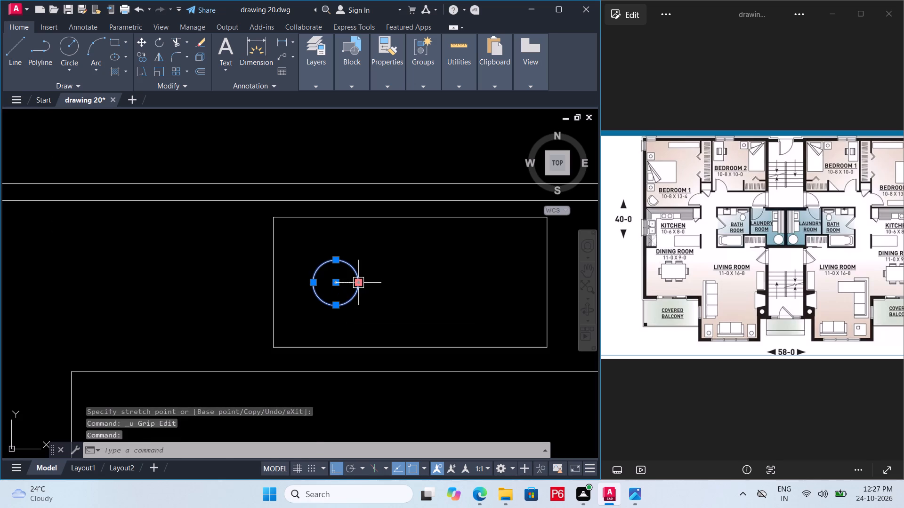
pyautogui.click(361, 283)
pyautogui.click(365, 283)
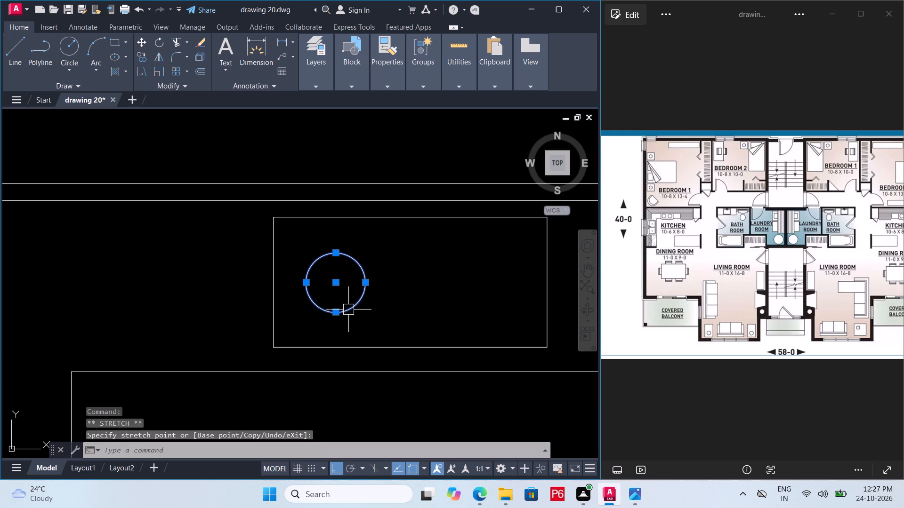
# Draw a vertical line through the burner circle's centre from its top and extend it to the bottom of the circle.
pyautogui.write('l')
pyautogui.press('space')
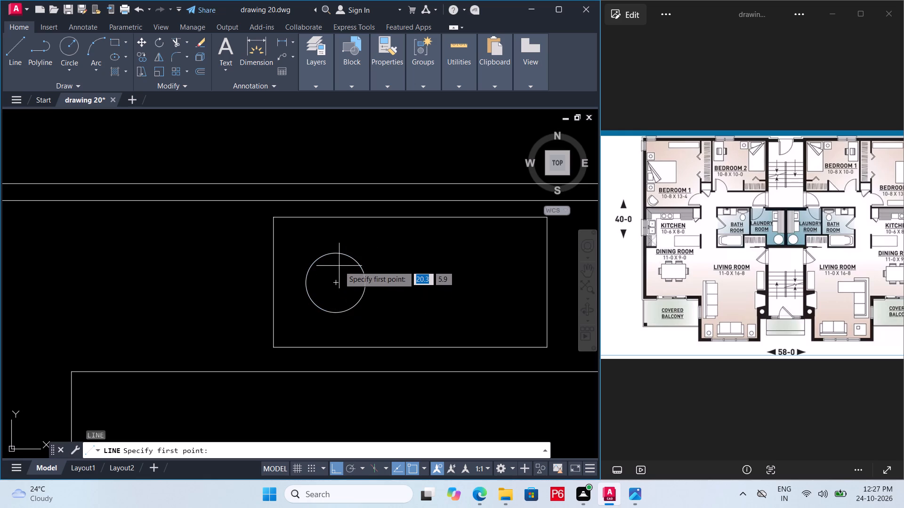
pyautogui.click(335, 258)
pyautogui.click(332, 305)
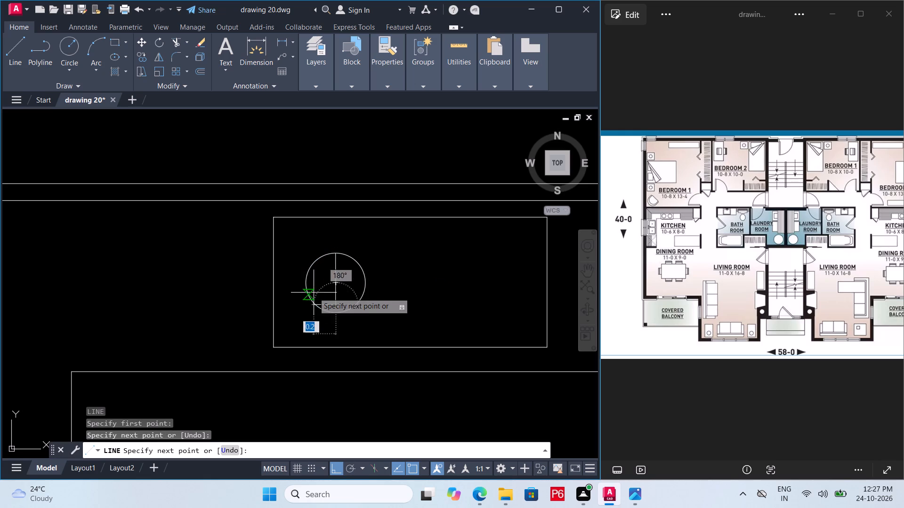
pyautogui.press('space')
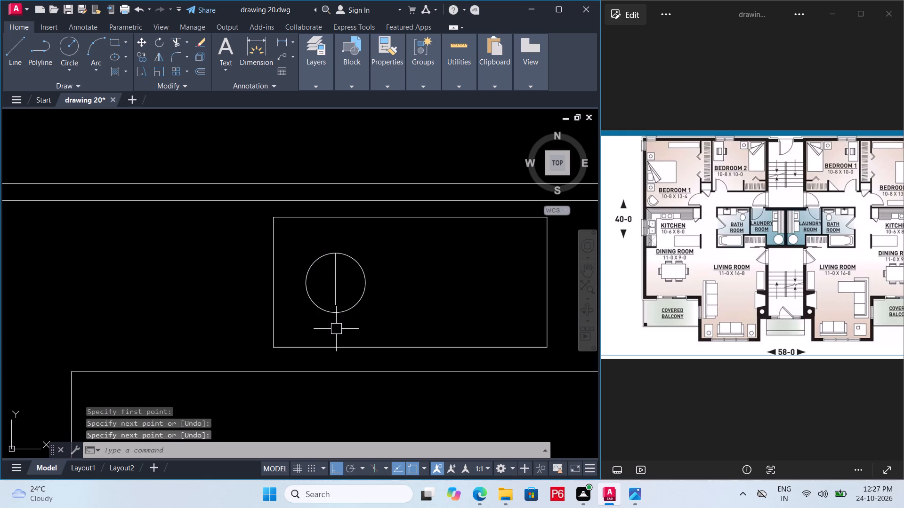
pyautogui.write('ex')
pyautogui.press('space')
pyautogui.press('space')
pyautogui.click(334, 289)
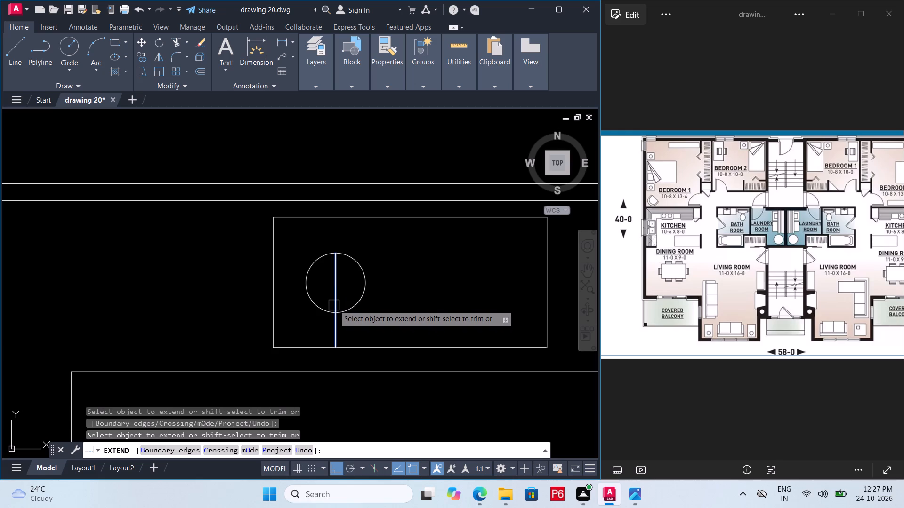
pyautogui.press('Escape')
# Draw a horizontal diameter line across the burner circle, from its left quadrant to its right quadrant.
pyautogui.press('l')
pyautogui.press('space')
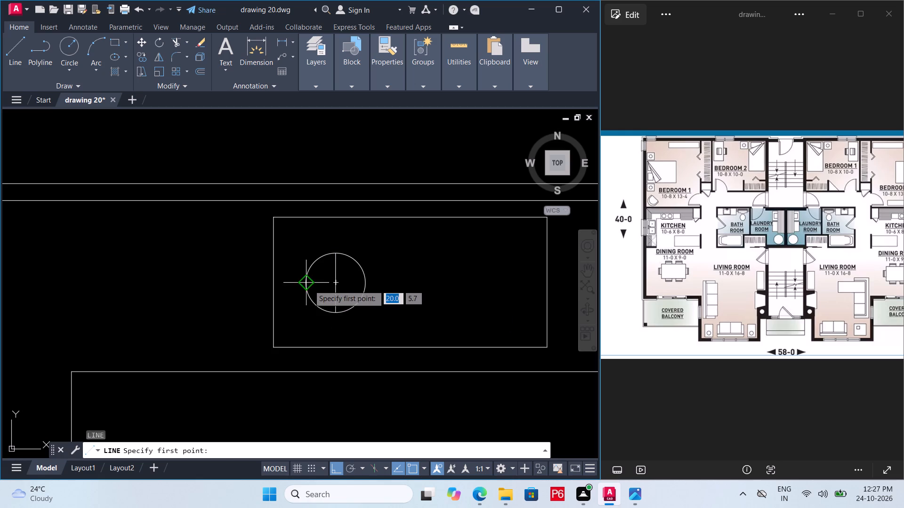
pyautogui.click(308, 285)
pyautogui.click(368, 284)
pyautogui.press('Escape')
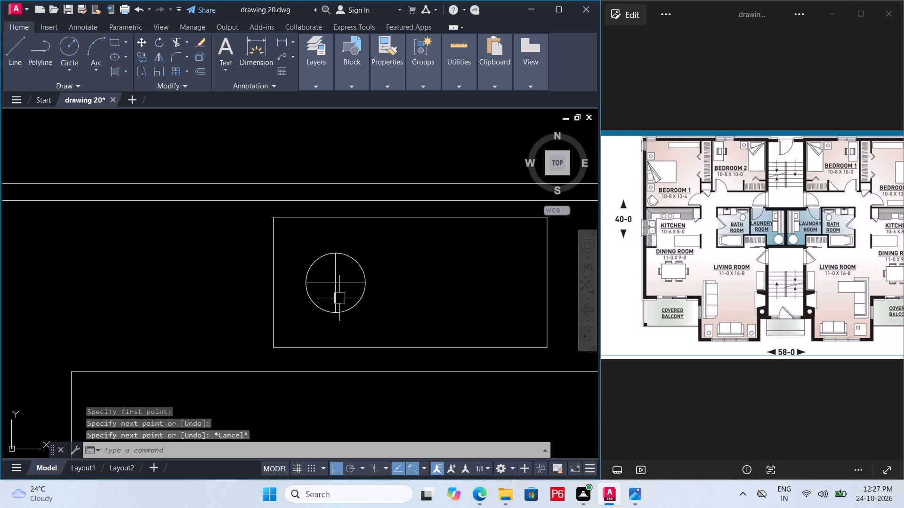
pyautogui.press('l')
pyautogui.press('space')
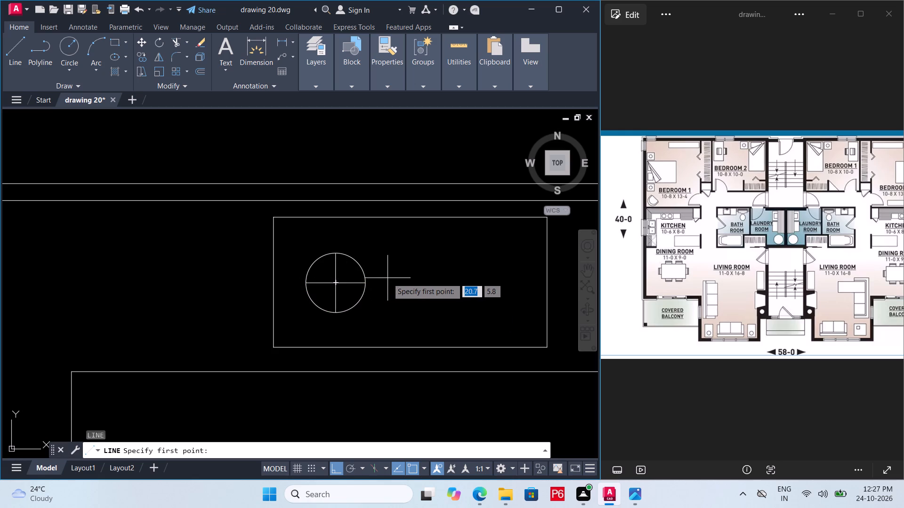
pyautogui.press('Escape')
# Save the drawing.
pyautogui.hotkey('ctrl', 's')
pyautogui.hotkey('ctrl', 's')
# Copy the burner circle with its cross lines about 1.2 units horizontally into the right half of the stove rectangle.
pyautogui.click(393, 243)
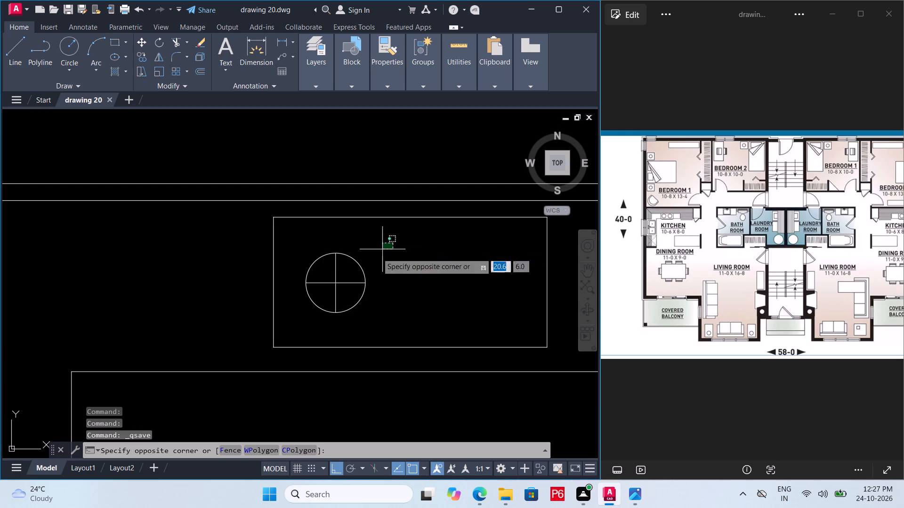
pyautogui.click(303, 305)
pyautogui.press('v')
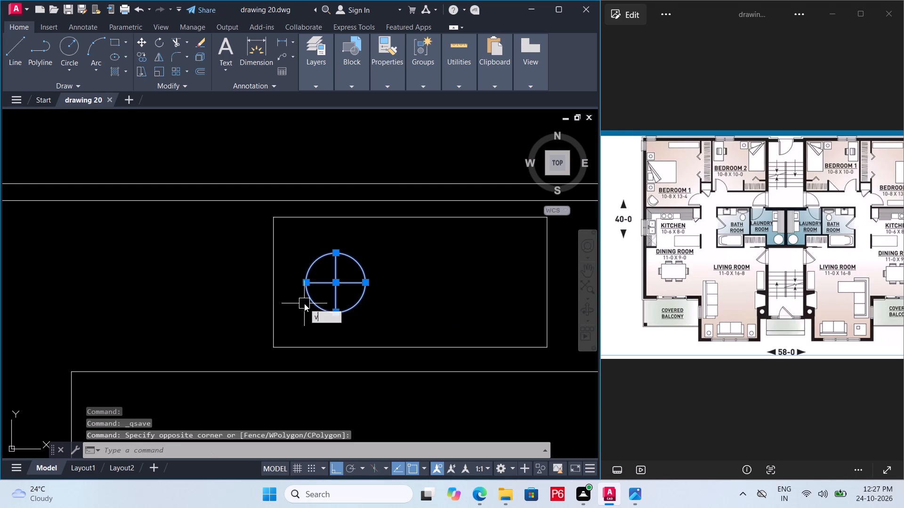
pyautogui.press('BackSpace')
pyautogui.write('co')
pyautogui.press('space')
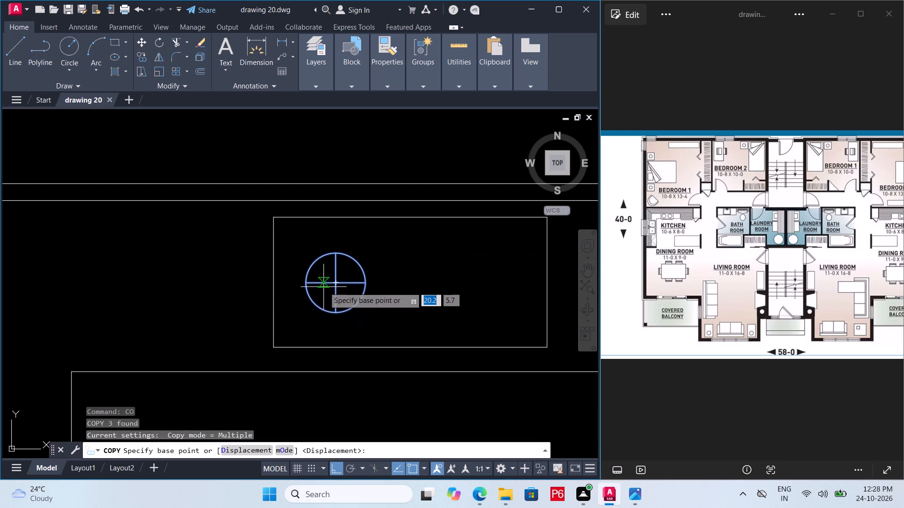
pyautogui.click(332, 281)
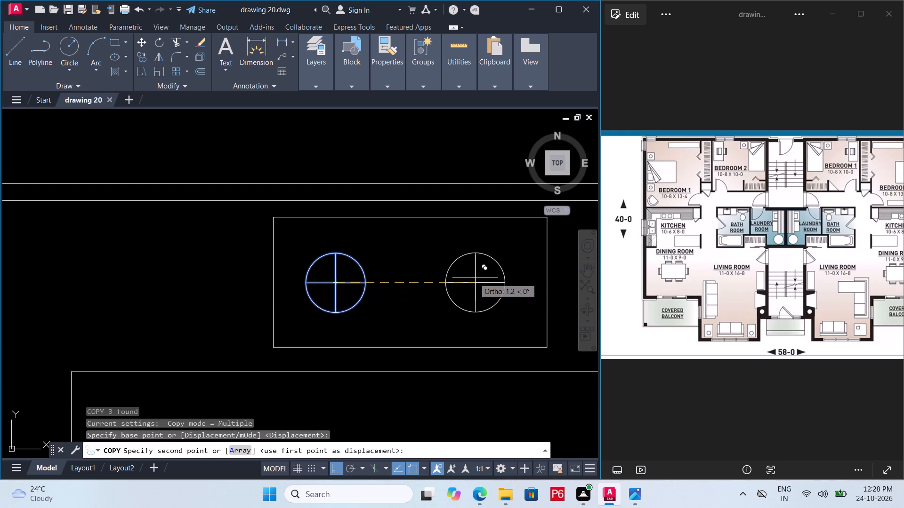
pyautogui.click(478, 278)
# End the copying and save the drawing.
pyautogui.moveTo(458, 316); pyautogui.dragTo(416, 299, button='middle')
pyautogui.scroll(-1, 416, 299)
pyautogui.hotkey('ctrl', 's')
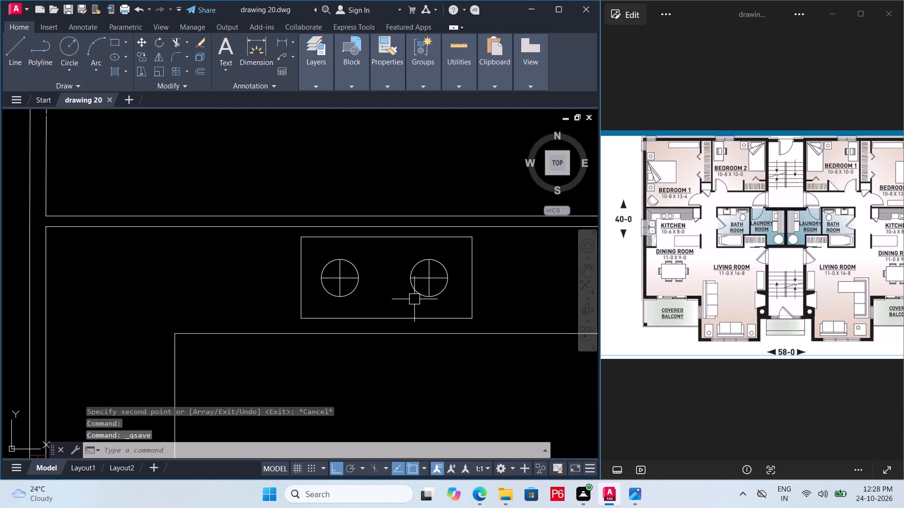
pyautogui.hotkey('ctrl', 's')
pyautogui.hotkey('ctrl', 's')
# Convert the stove rectangle and both crossed burners into a block named gas.
pyautogui.scroll(-1, 461, 287)
pyautogui.moveTo(450, 283); pyautogui.dragTo(422, 280, button='middle')
pyautogui.click(467, 272)
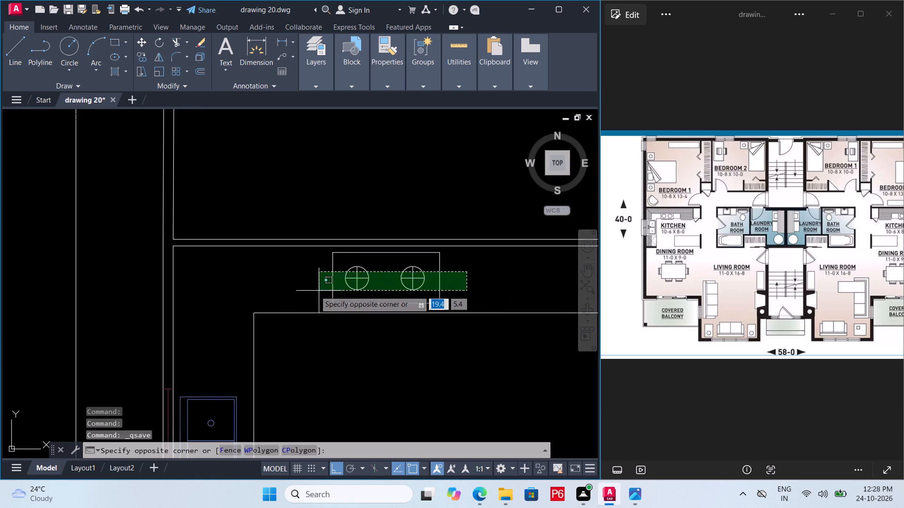
pyautogui.click(305, 291)
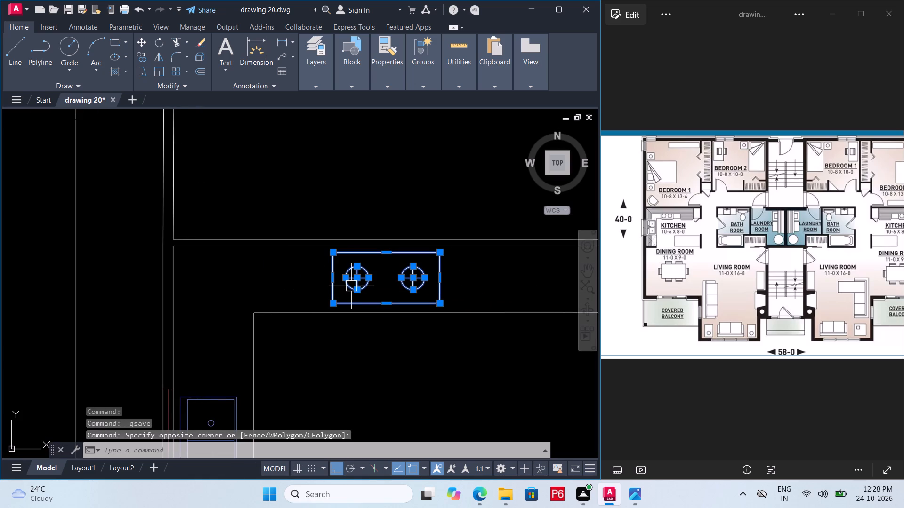
pyautogui.write('b')
pyautogui.press('space')
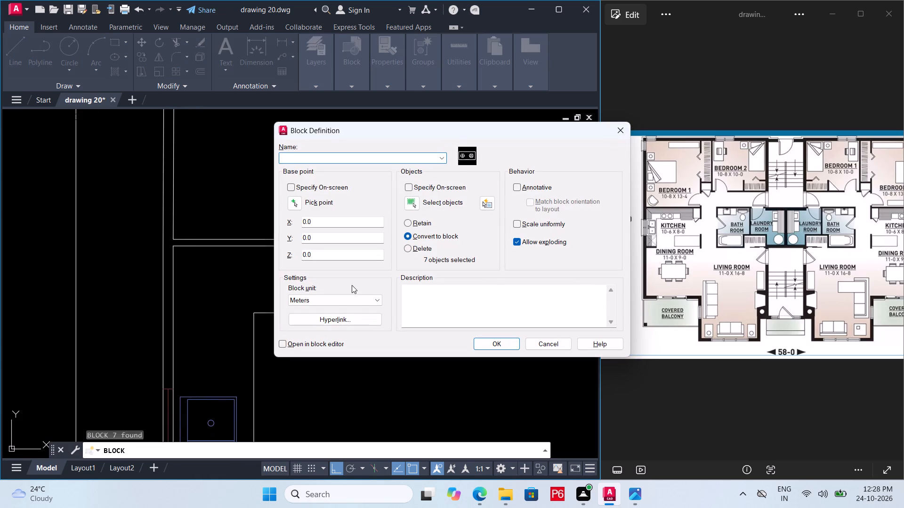
pyautogui.write('gas')
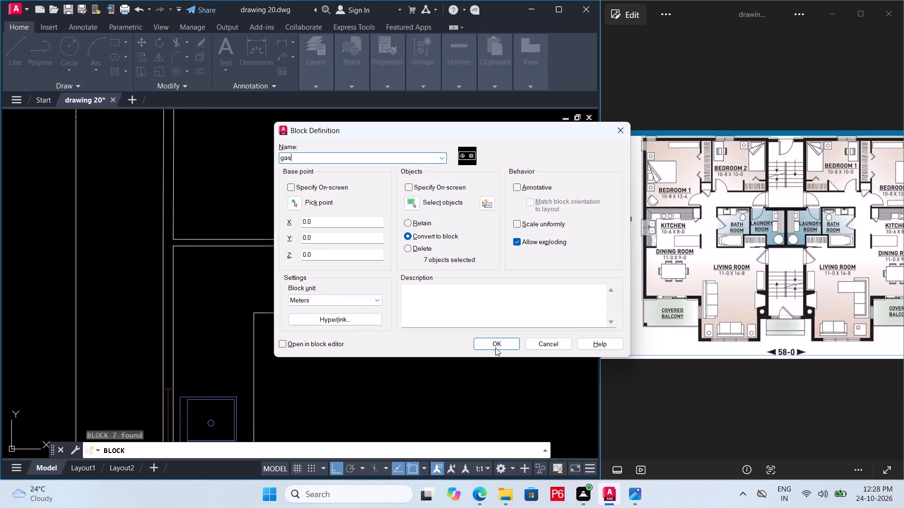
pyautogui.click(498, 343)
# Put the gas block on the furniture layer and save the drawing.
pyautogui.click(450, 276)
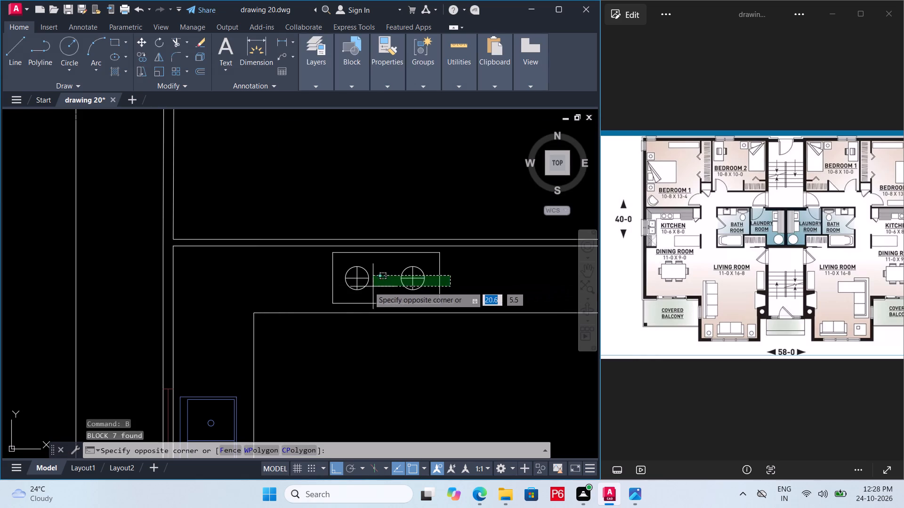
pyautogui.click(345, 286)
pyautogui.click(309, 85)
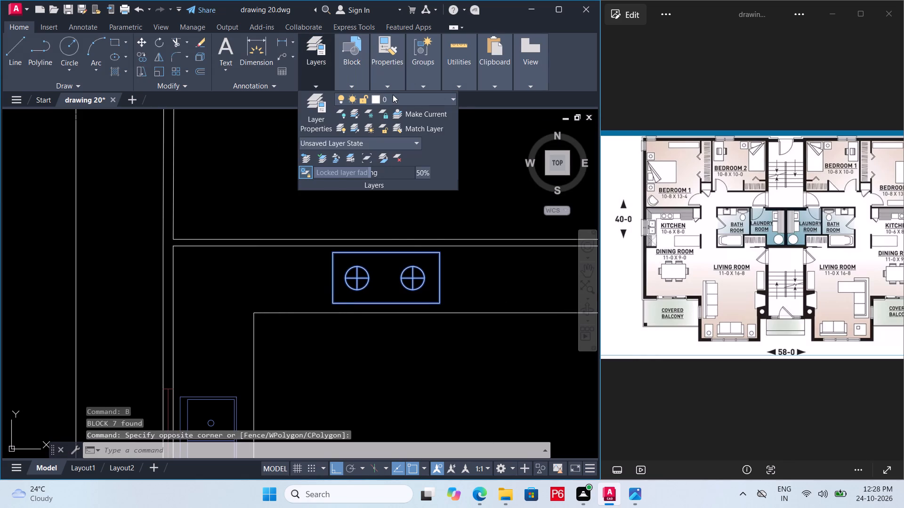
pyautogui.click(396, 95)
pyautogui.click(387, 153)
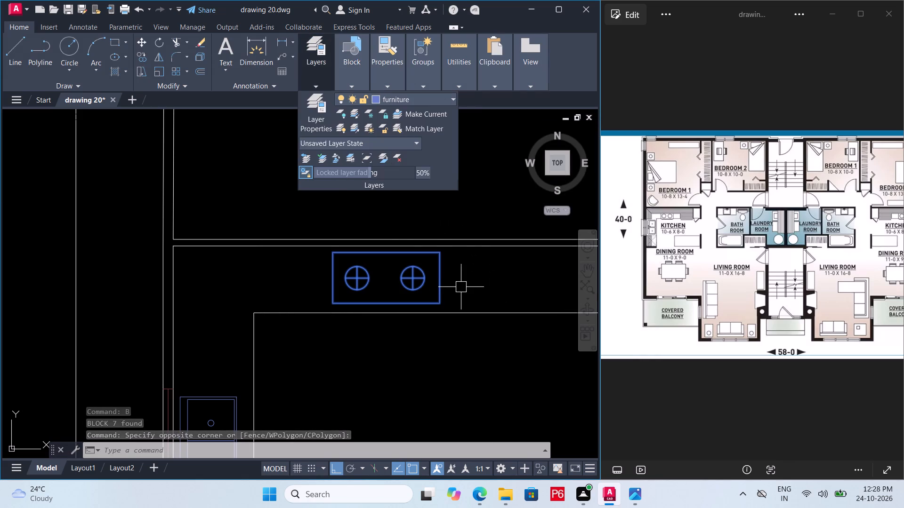
pyautogui.press('Escape')
pyautogui.scroll(-2, 374, 262)
pyautogui.moveTo(372, 260); pyautogui.dragTo(341, 249, button='middle')
pyautogui.hotkey('ctrl', 's')
pyautogui.hotkey('ctrl', 's')
pyautogui.hotkey('ctrl', 's')
pyautogui.hotkey('ctrl', 's')
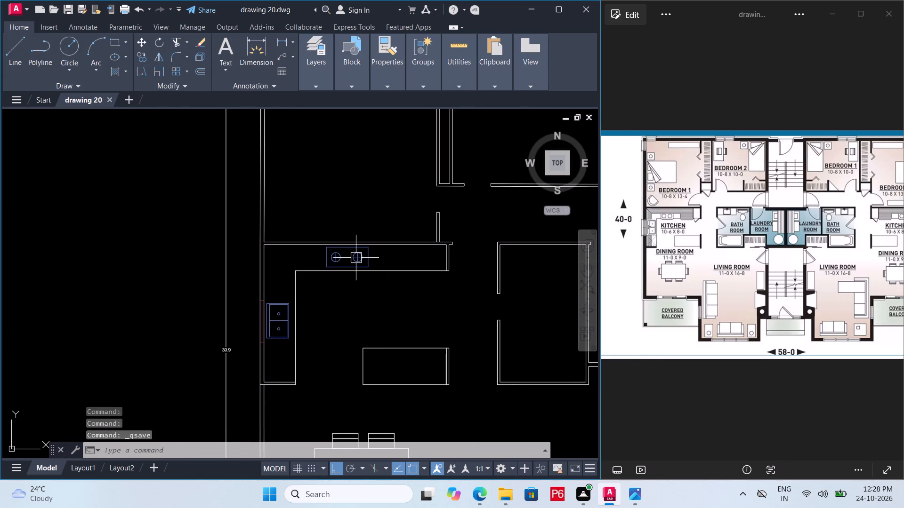
# Copy the gas block about 40 units horizontally onto the other apartment's kitchen counter and save the drawing.
pyautogui.click(356, 258)
pyautogui.moveTo(398, 271); pyautogui.dragTo(349, 234, button='middle')
pyautogui.press('m')
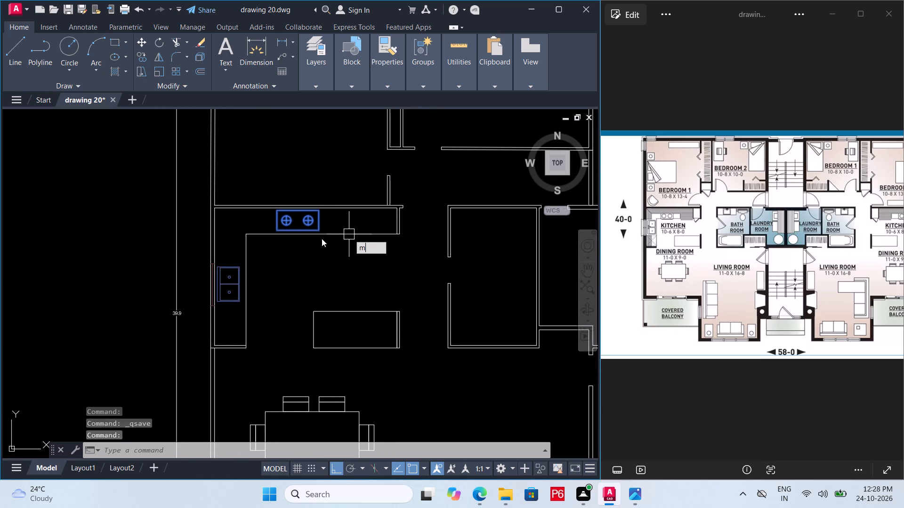
pyautogui.press('BackSpace')
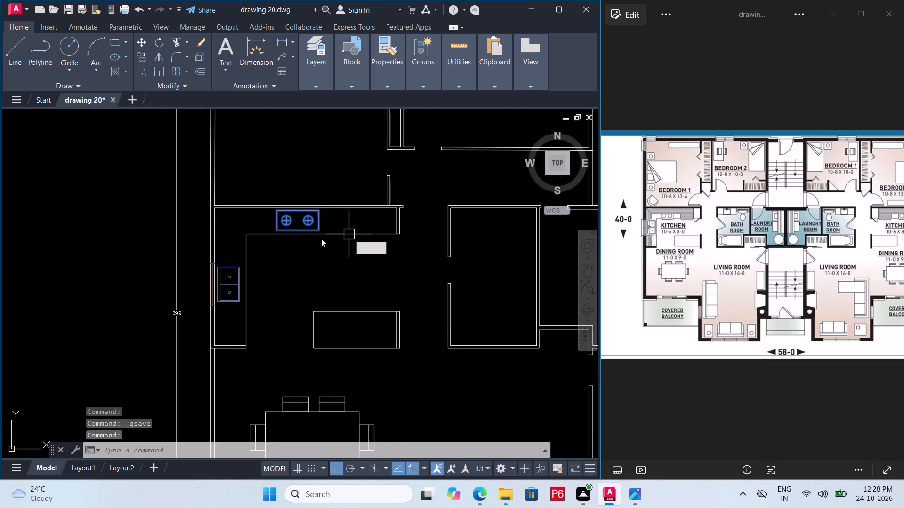
pyautogui.write('co')
pyautogui.press('space')
pyautogui.click(322, 231)
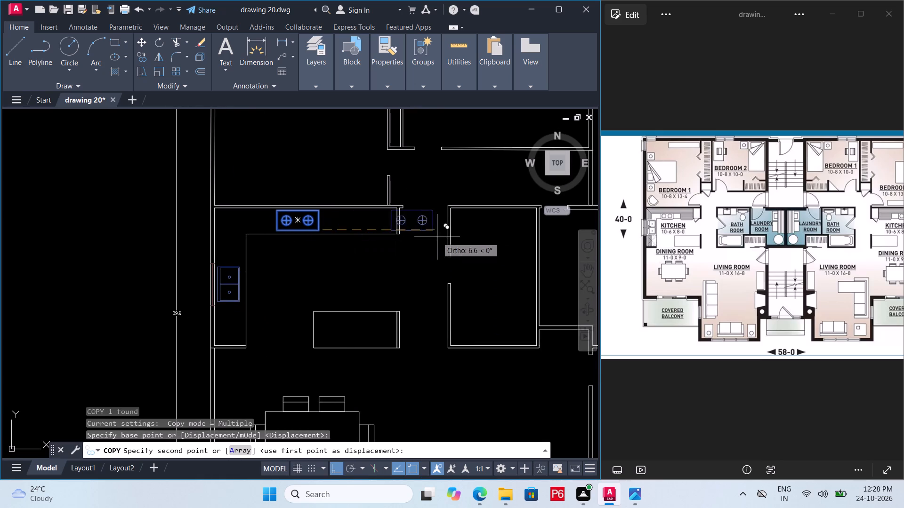
pyautogui.scroll(-3, 348, 251)
pyautogui.scroll(4, 479, 258)
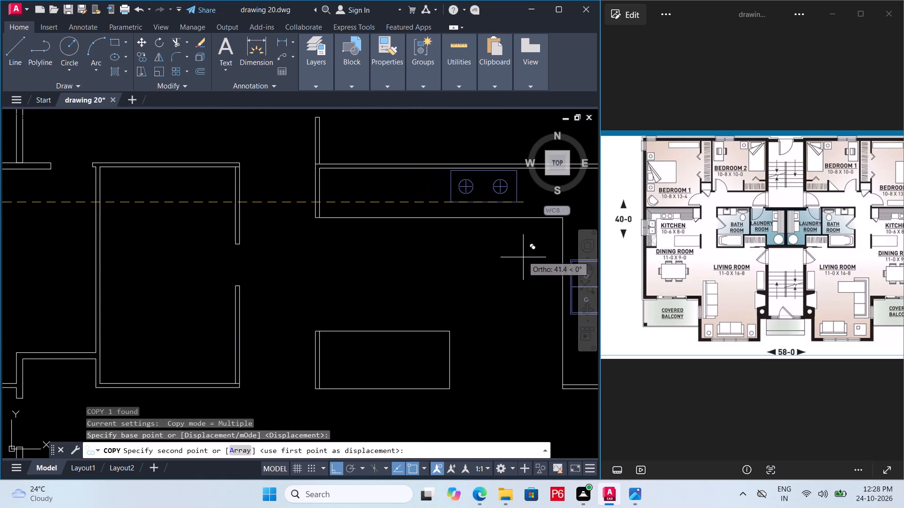
pyautogui.scroll(-1, 491, 293)
pyautogui.middleClick(491, 293)
pyautogui.scroll(-1, 490, 294)
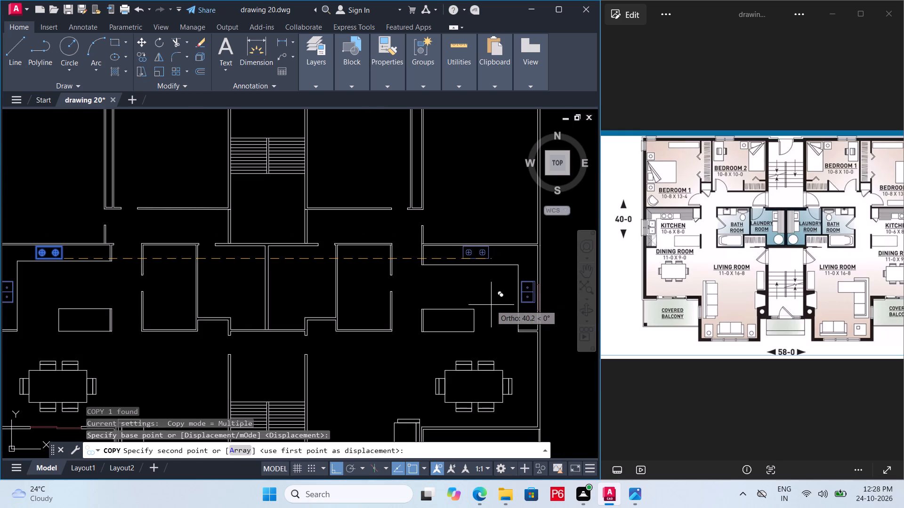
pyautogui.click(493, 305)
pyautogui.press('Escape')
pyautogui.hotkey('ctrl', 's')
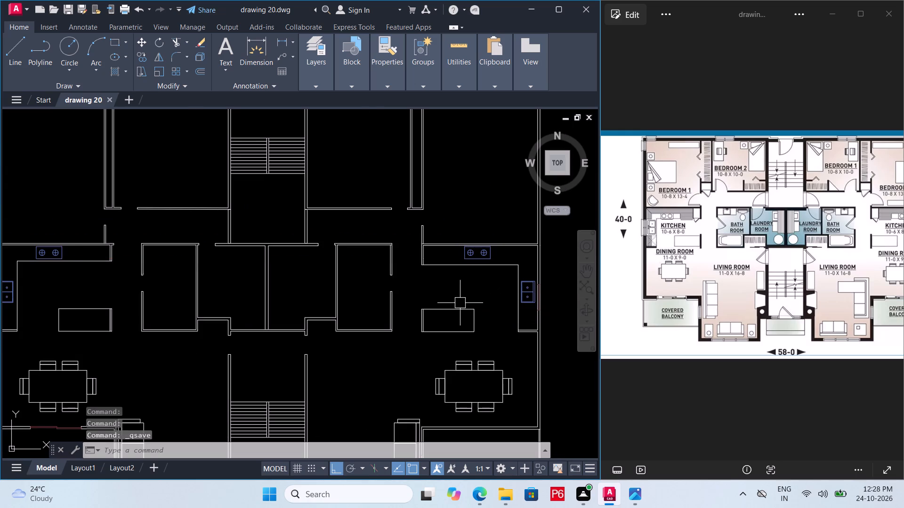
pyautogui.hotkey('ctrl', 's')
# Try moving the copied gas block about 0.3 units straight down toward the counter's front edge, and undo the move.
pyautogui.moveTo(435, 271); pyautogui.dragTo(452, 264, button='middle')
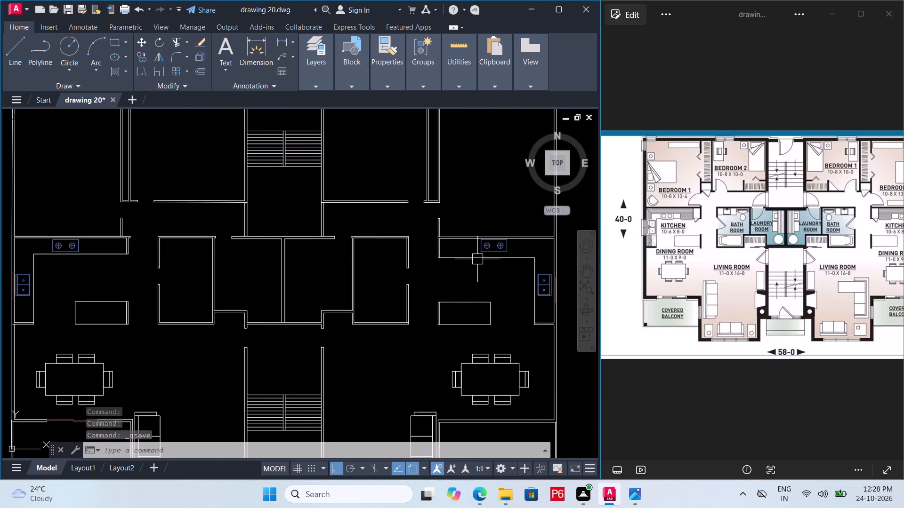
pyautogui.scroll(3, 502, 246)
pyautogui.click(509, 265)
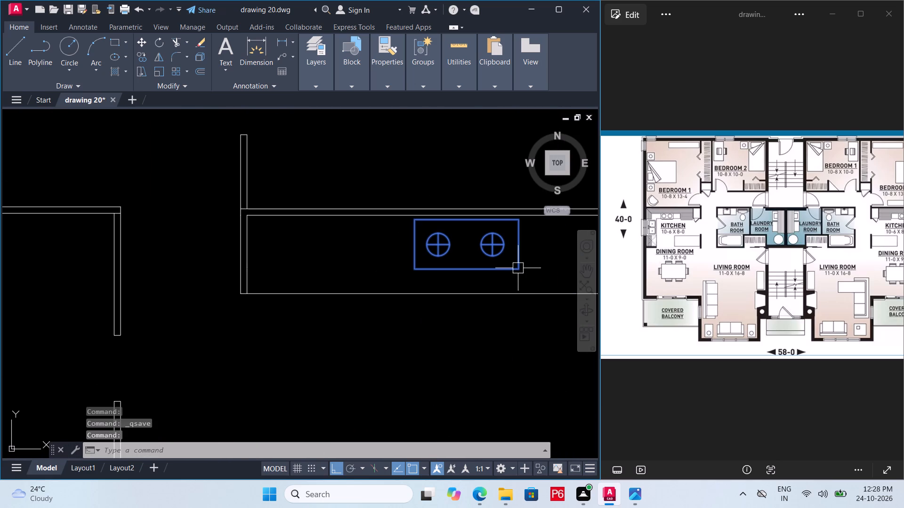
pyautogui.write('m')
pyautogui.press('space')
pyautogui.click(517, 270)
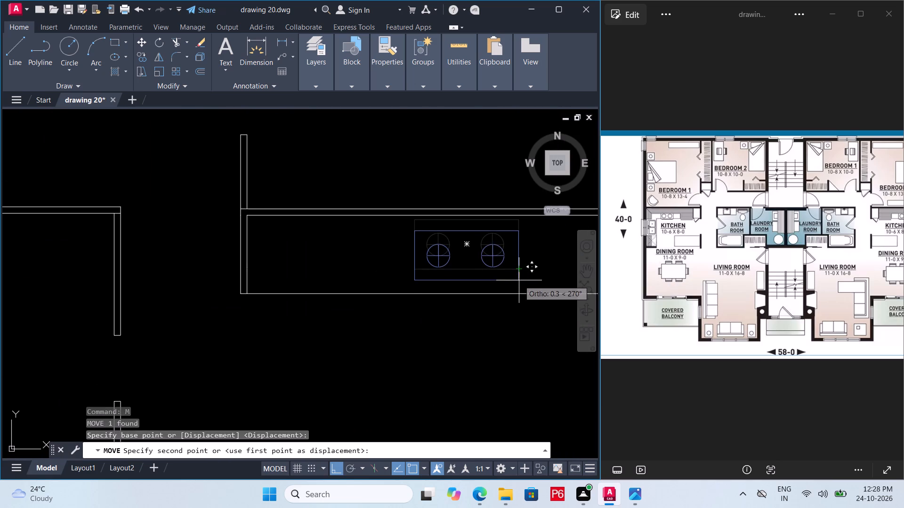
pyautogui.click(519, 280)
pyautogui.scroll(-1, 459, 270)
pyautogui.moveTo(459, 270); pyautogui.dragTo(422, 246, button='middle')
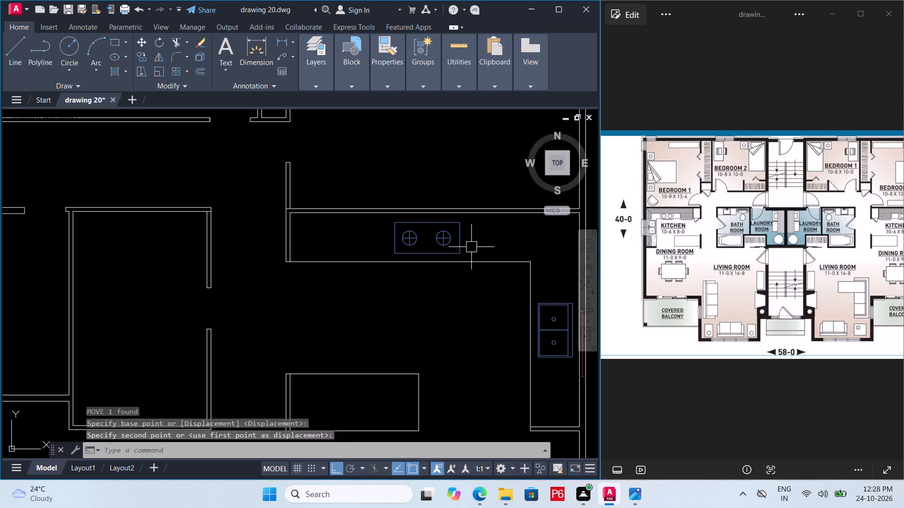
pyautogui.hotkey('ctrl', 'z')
# Move the copied gas block horizontally along the counter toward the corner near the sink.
pyautogui.click(483, 276)
pyautogui.moveTo(476, 268); pyautogui.dragTo(401, 257, button='middle')
pyautogui.press('m')
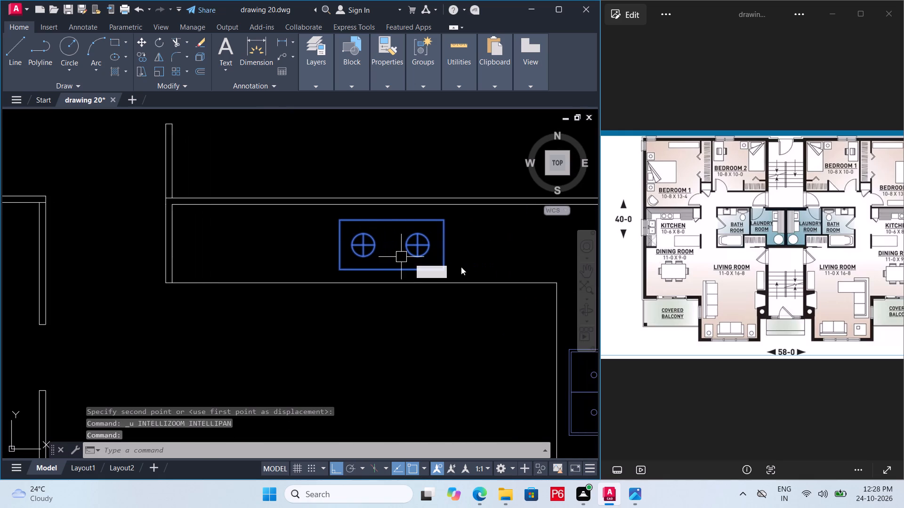
pyautogui.press('space')
pyautogui.click(444, 273)
pyautogui.click(514, 272)
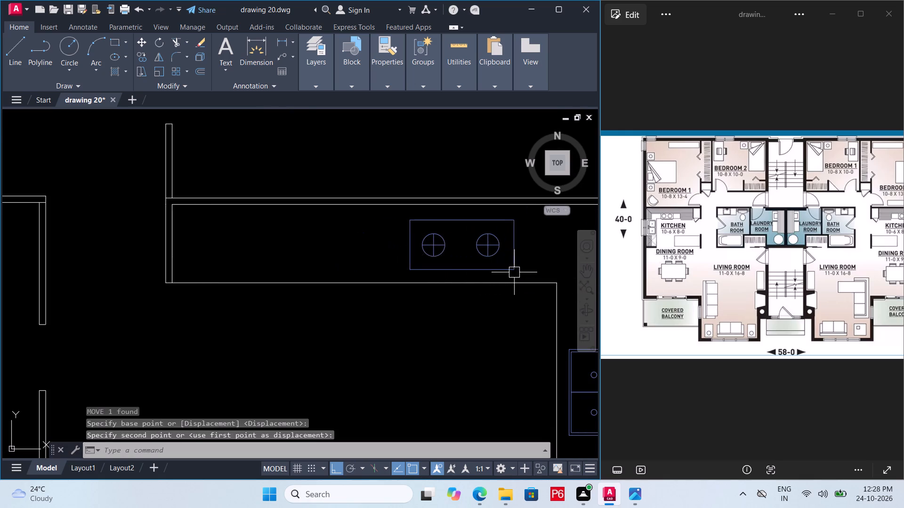
# Move the copied gas block slightly back along the counter, away from the sink corner, and save the drawing.
pyautogui.scroll(-1, 421, 265)
pyautogui.moveTo(421, 265); pyautogui.dragTo(391, 256, button='middle')
pyautogui.click(390, 260)
pyautogui.press('m')
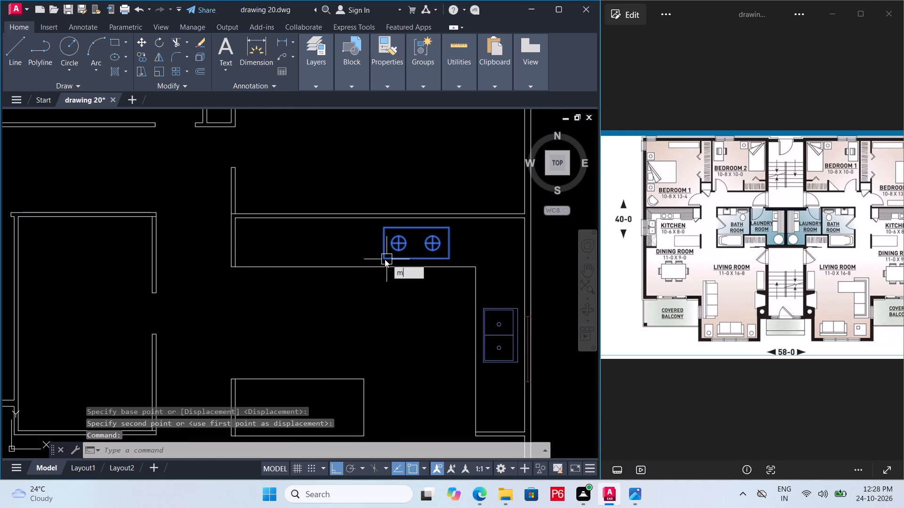
pyautogui.press('space')
pyautogui.click(384, 259)
pyautogui.click(366, 260)
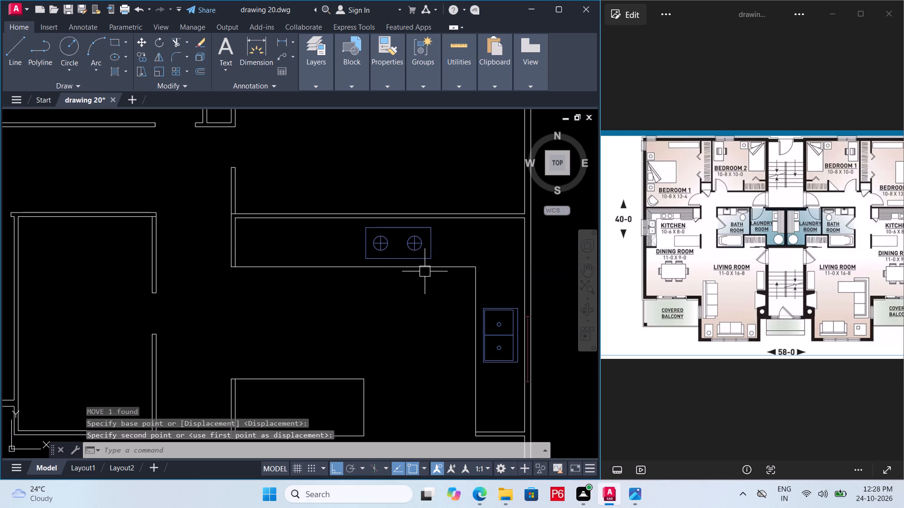
pyautogui.hotkey('ctrl', 's')
pyautogui.hotkey('ctrl', 's')
pyautogui.hotkey('ctrl', 's')
pyautogui.hotkey('ctrl', 's')
# Shift the copied gas block horizontally a little toward the sink corner and save the drawing.
pyautogui.moveTo(444, 278); pyautogui.dragTo(522, 288, button='middle')
pyautogui.scroll(-1, 444, 278)
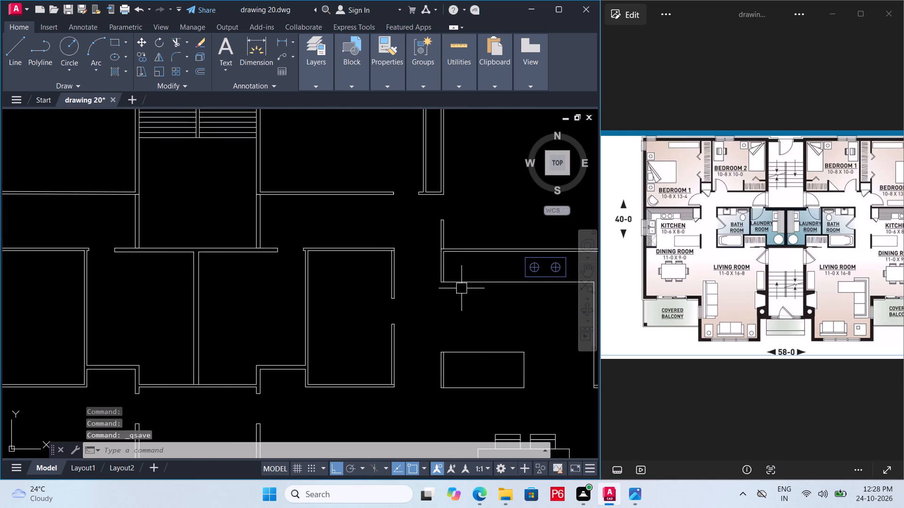
pyautogui.scroll(1, 482, 276)
pyautogui.moveTo(456, 273); pyautogui.dragTo(278, 266, button='middle')
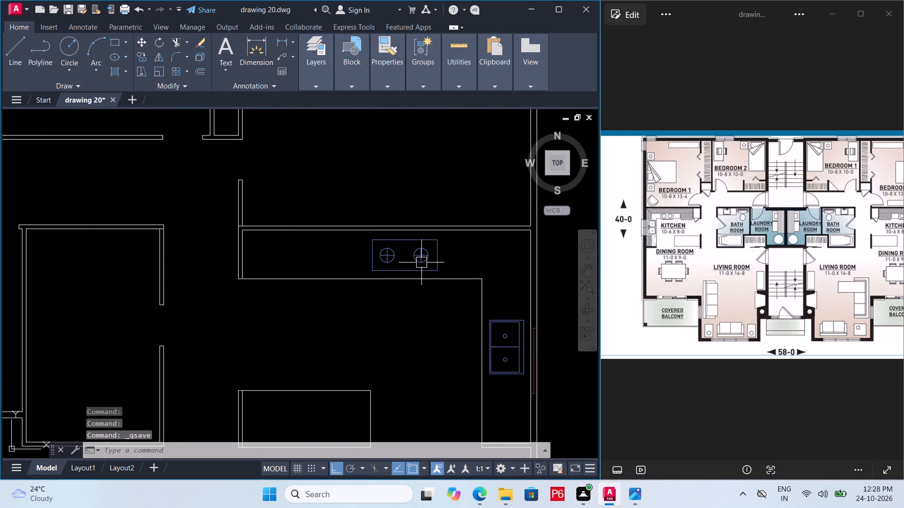
pyautogui.click(436, 265)
pyautogui.press('m')
pyautogui.press('space')
pyautogui.click(439, 270)
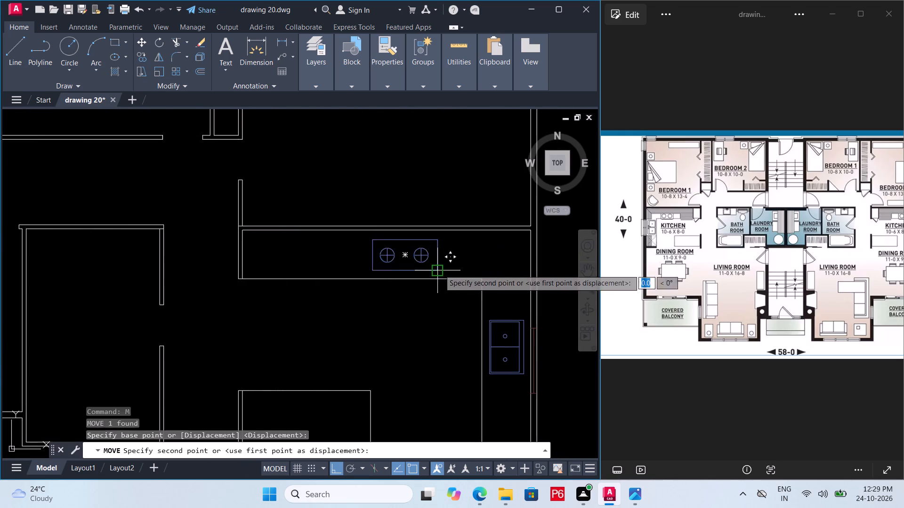
pyautogui.click(452, 269)
pyautogui.hotkey('ctrl', 's')
pyautogui.hotkey('ctrl', 's')
pyautogui.hotkey('ctrl', 's')
# Draw a vertical line across the counter, from its front edge to the back wall, between the partition wall and the stove.
pyautogui.moveTo(325, 287); pyautogui.dragTo(379, 284, button='middle')
pyautogui.press('l')
pyautogui.press('space')
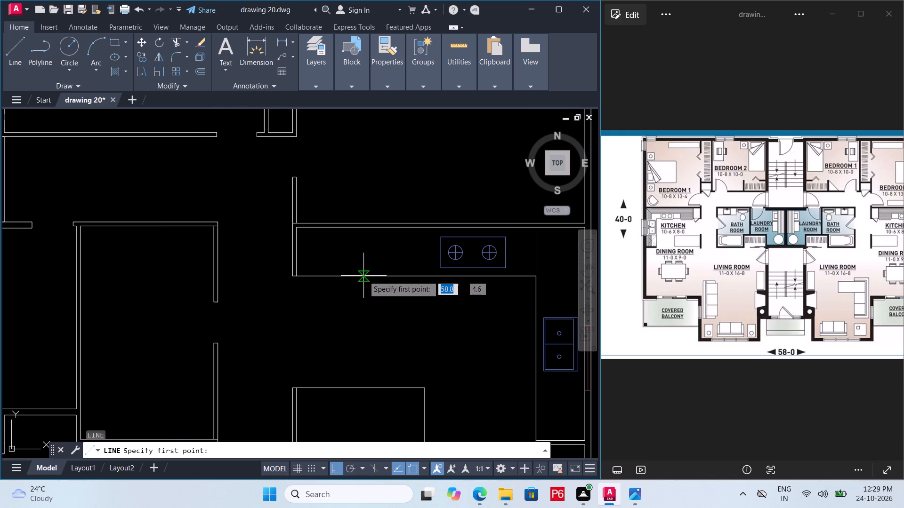
pyautogui.click(363, 276)
pyautogui.click(361, 226)
pyautogui.press('Escape')
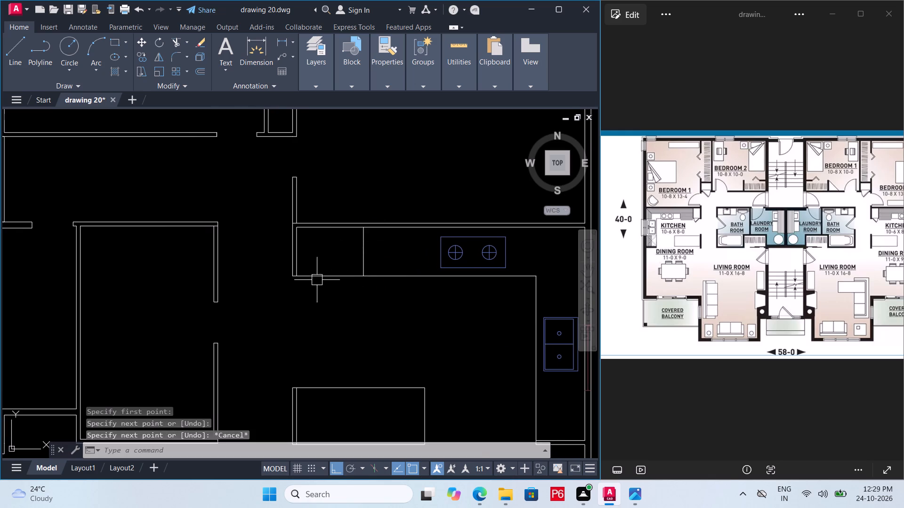
# Shorten the counter's front edge line by stretching its partition-wall end to the new vertical line.
pyautogui.scroll(1, 325, 276)
pyautogui.click(331, 277)
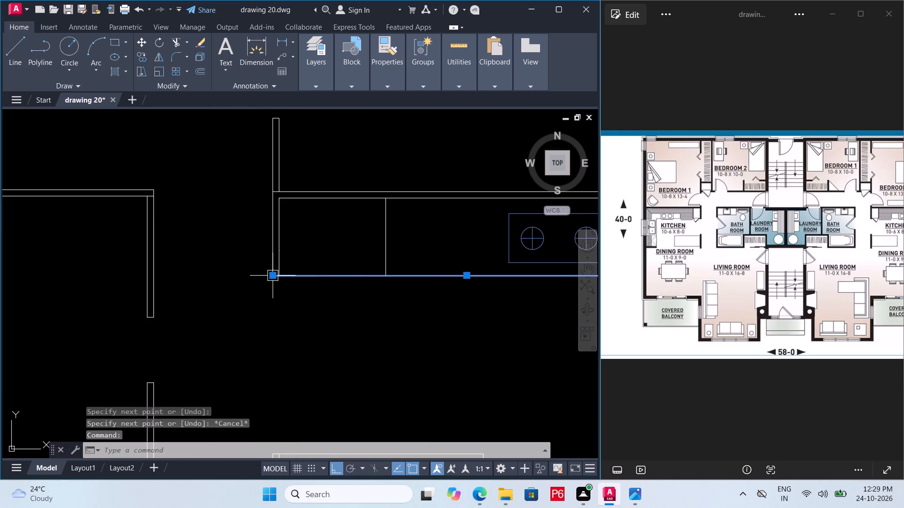
pyautogui.click(272, 275)
pyautogui.click(385, 276)
pyautogui.press('Escape')
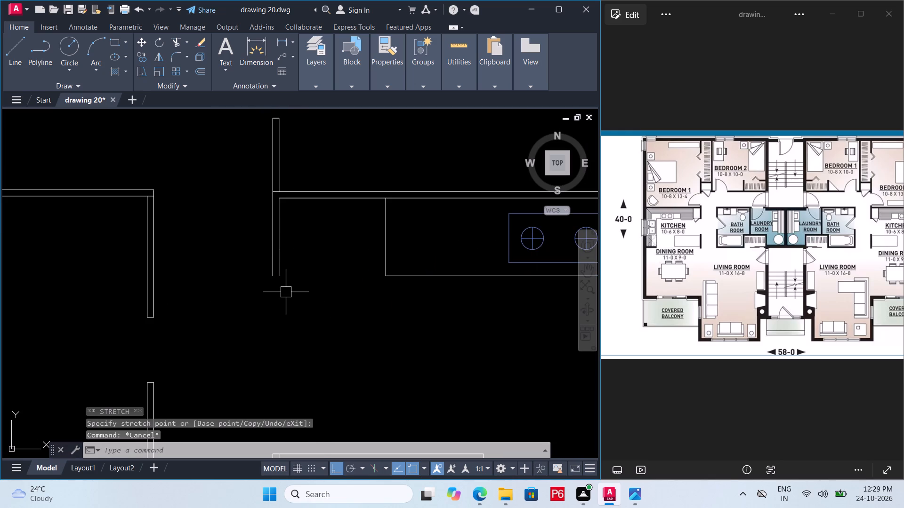
# Close the open end of the partition wall with a short line and save the drawing.
pyautogui.press('l')
pyautogui.press('space')
pyautogui.click(282, 273)
pyautogui.click(269, 273)
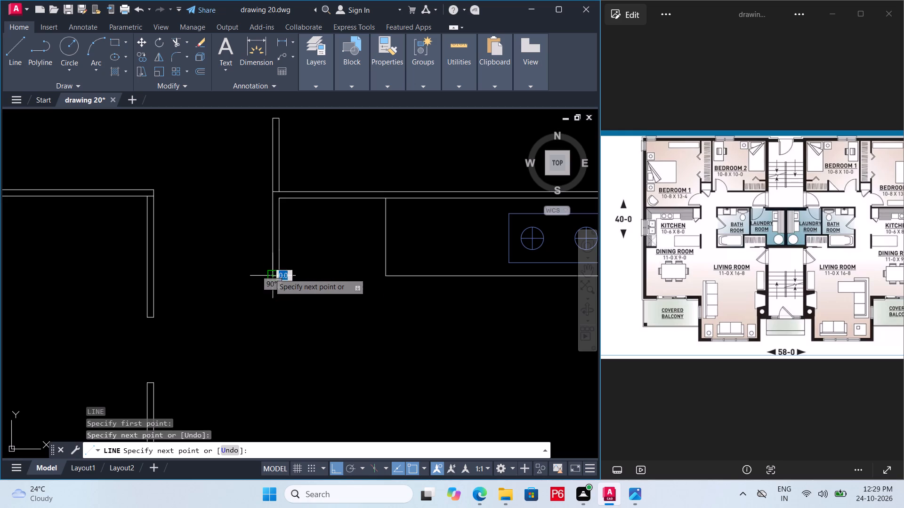
pyautogui.press('Escape')
pyautogui.hotkey('ctrl', 's')
pyautogui.hotkey('ctrl', 's')
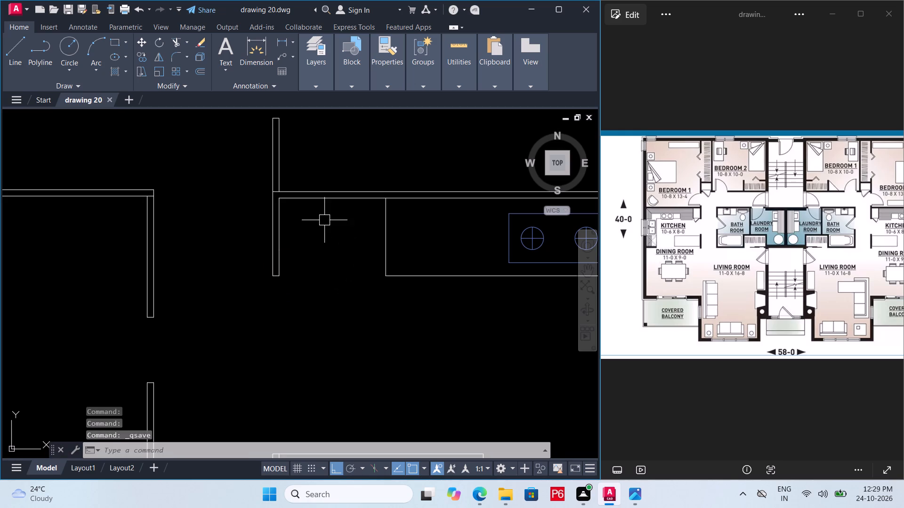
# Draw an appliance rectangle about 2.3 by 1.8 units between the partition wall and the shortened counter, and save the drawing.
pyautogui.press('r')
pyautogui.press('e')
pyautogui.press('c')
pyautogui.press('space')
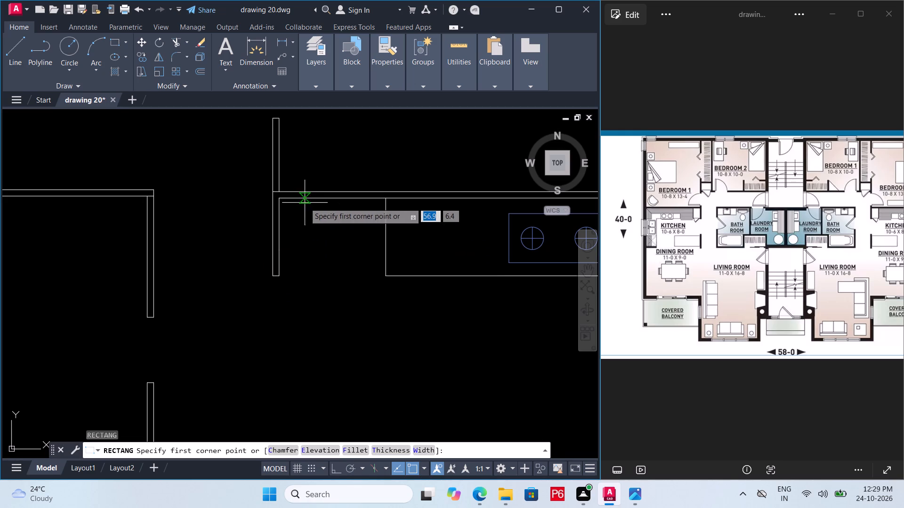
pyautogui.scroll(1, 297, 206)
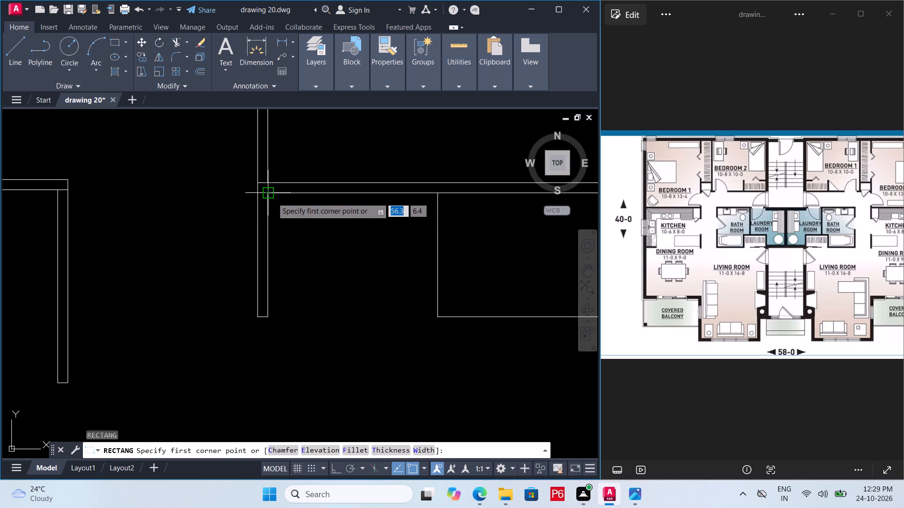
pyautogui.scroll(1, 278, 201)
pyautogui.click(270, 196)
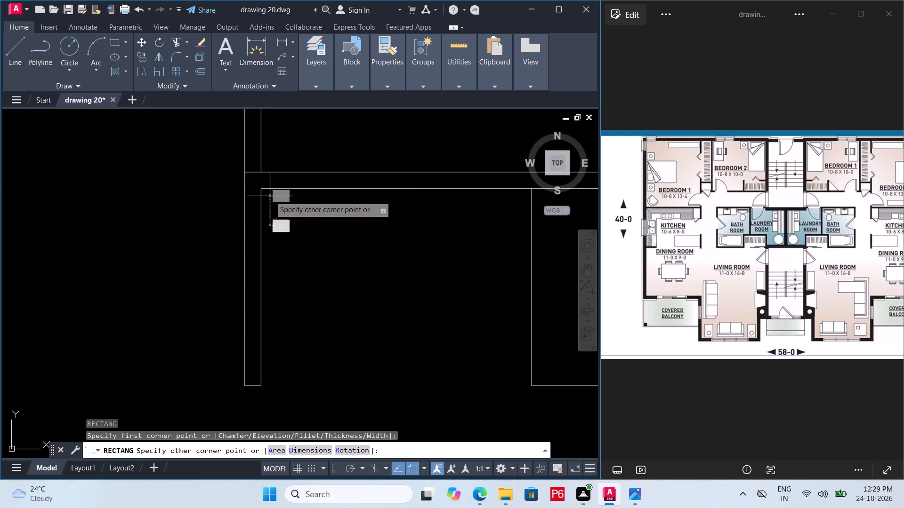
pyautogui.moveTo(467, 352); pyautogui.dragTo(431, 315, button='middle')
pyautogui.scroll(-1, 460, 343)
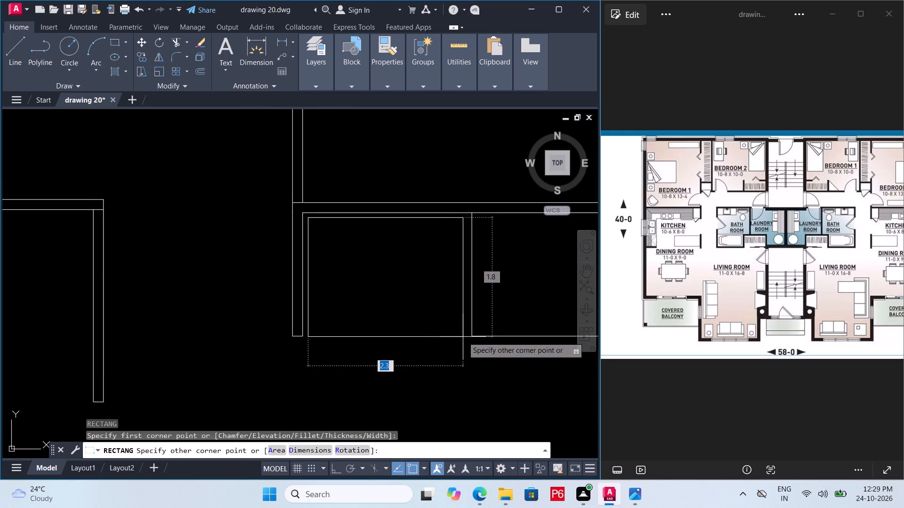
pyautogui.click(463, 337)
pyautogui.press('Escape')
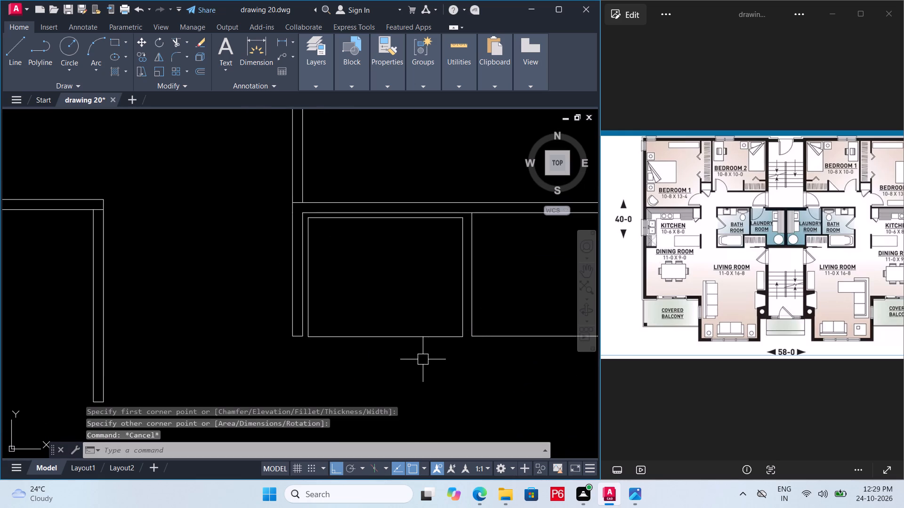
pyautogui.hotkey('ctrl', 's')
pyautogui.hotkey('ctrl', 's')
# Draw a small rectangle about 0.1 units deep against the appliance rectangle's front edge, near its counter-side corner.
pyautogui.scroll(1, 438, 352)
pyautogui.moveTo(438, 350); pyautogui.dragTo(430, 333, button='middle')
pyautogui.press('r')
pyautogui.press('e')
pyautogui.write('c')
pyautogui.press('space')
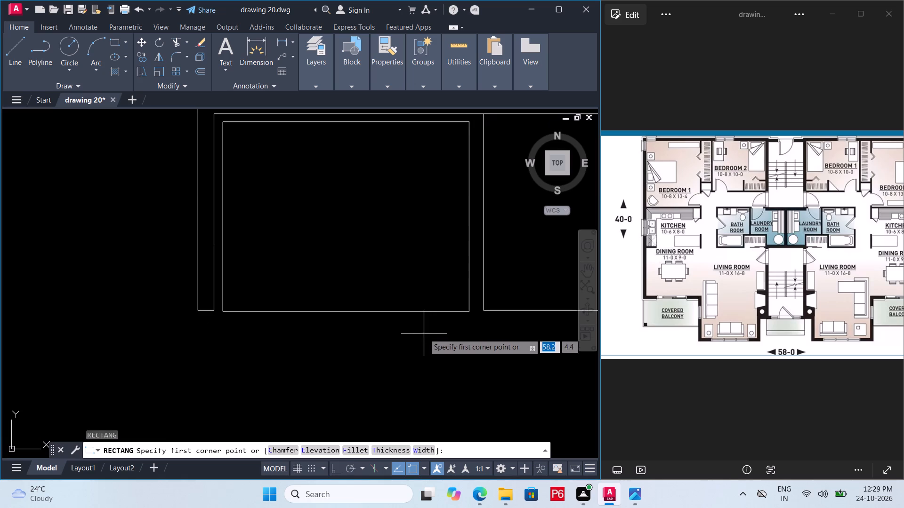
pyautogui.click(441, 309)
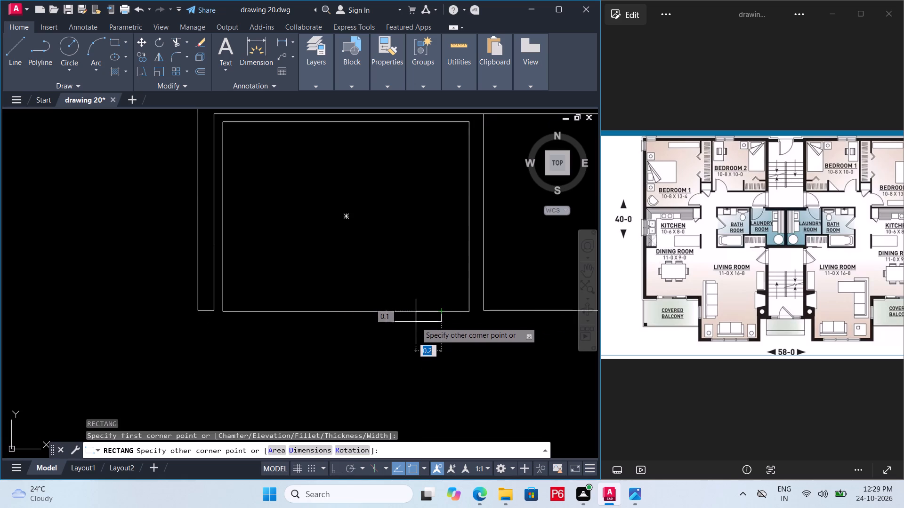
pyautogui.click(412, 319)
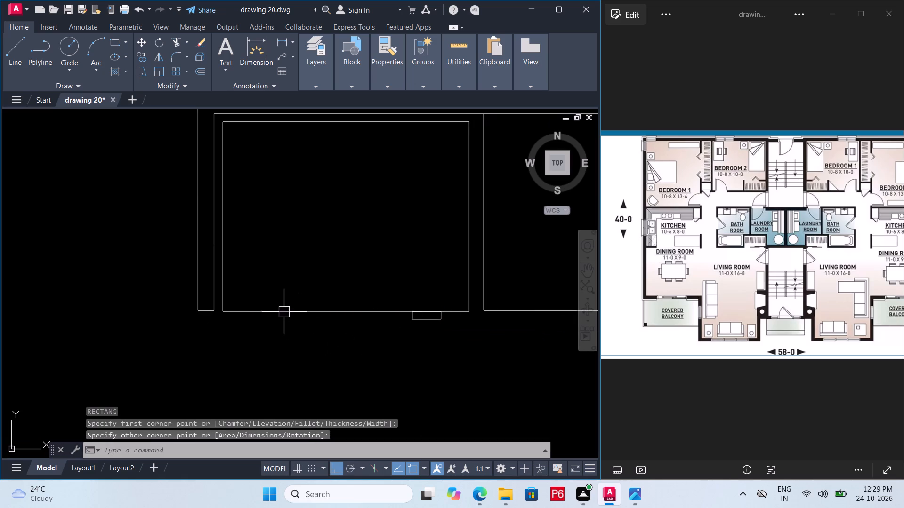
# Save the drawing with the new appliance rectangles.
pyautogui.scroll(-2, 356, 336)
pyautogui.scroll(1, 388, 333)
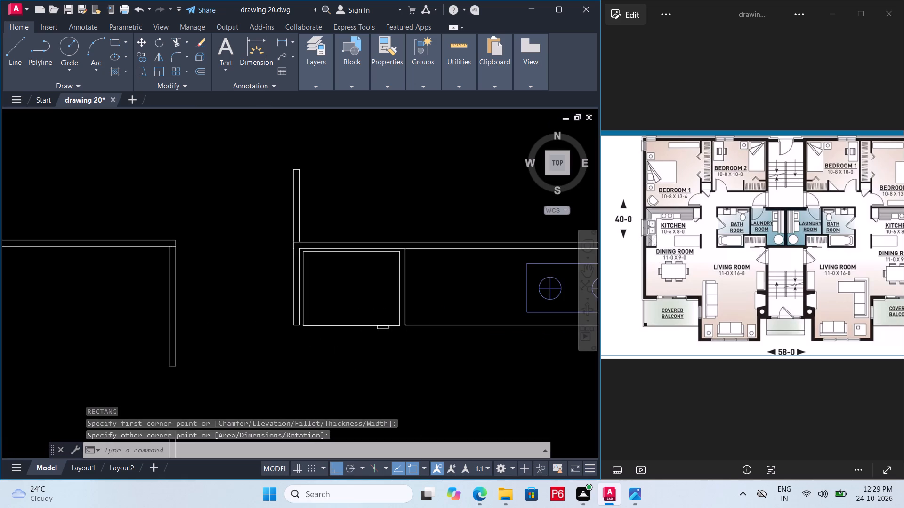
pyautogui.scroll(1, 389, 333)
pyautogui.press('space')
pyautogui.press('Escape')
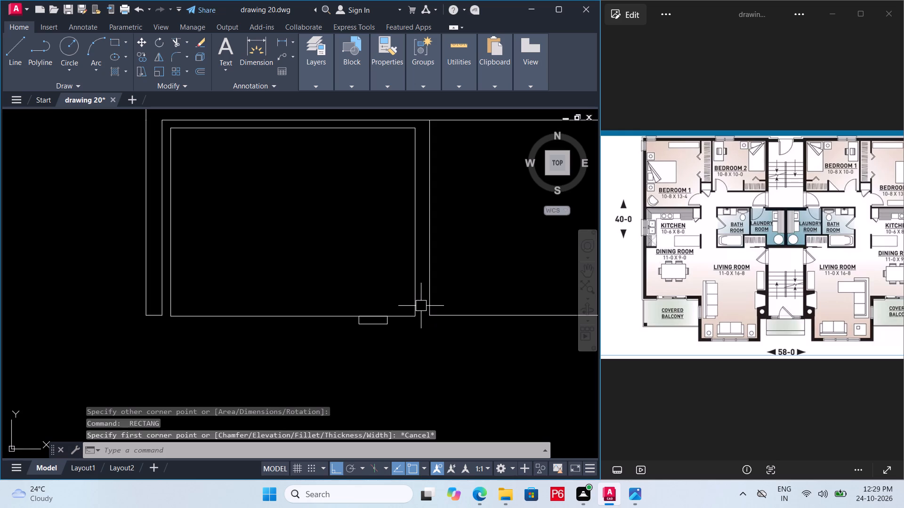
pyautogui.hotkey('ctrl', 's')
pyautogui.hotkey('ctrl', 's')
# Define the appliance rectangle and the small rectangle on its front edge as one block named f.
pyautogui.click(421, 306)
pyautogui.click(355, 338)
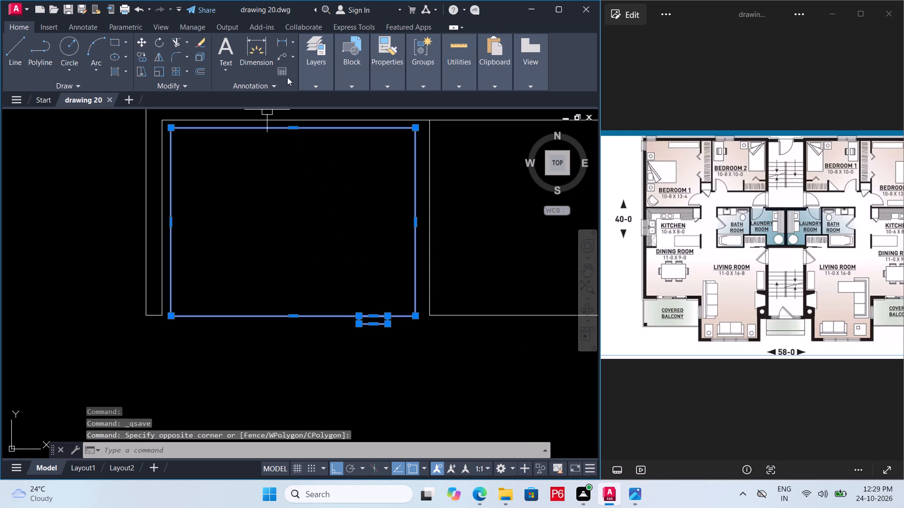
pyautogui.moveTo(312, 76); pyautogui.dragTo(317, 77)
pyautogui.press('b')
pyautogui.press('space')
pyautogui.press('f')
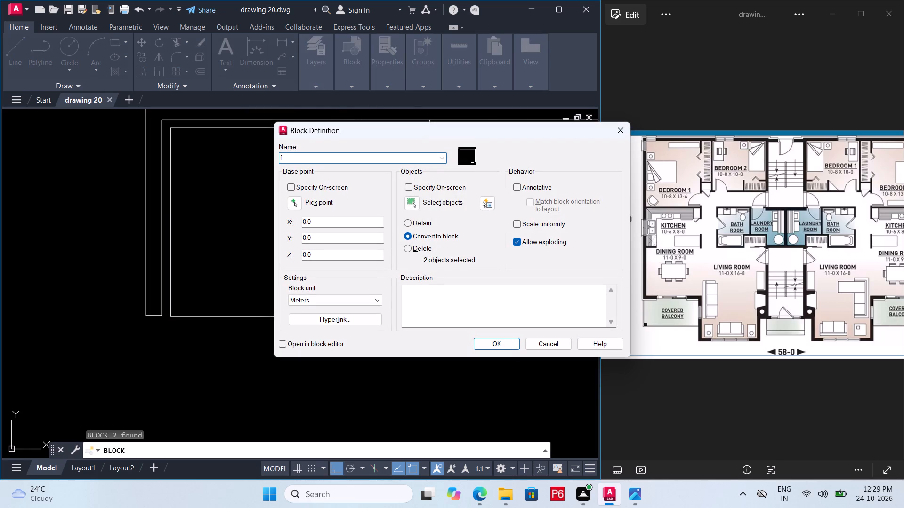
pyautogui.click(493, 348)
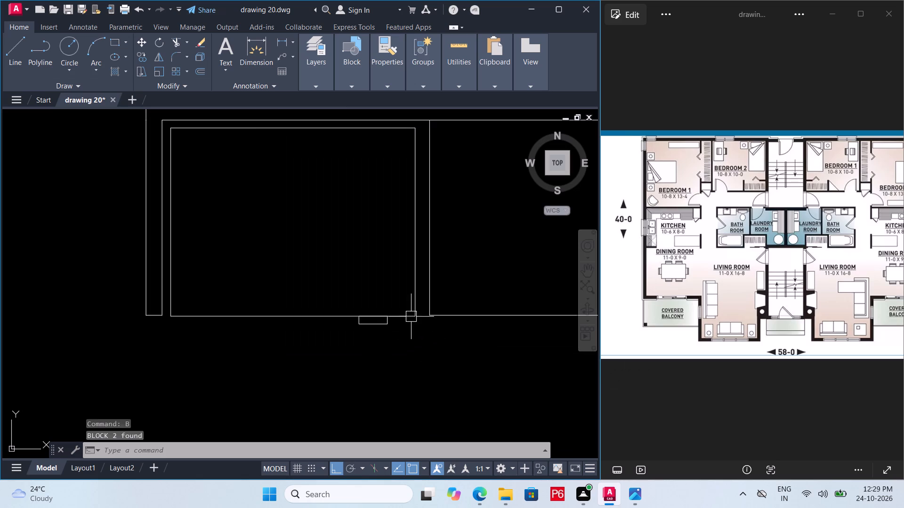
# Assign the appliance block to the furniture layer and save the drawing.
pyautogui.click(410, 313)
pyautogui.moveTo(293, 83); pyautogui.dragTo(301, 83)
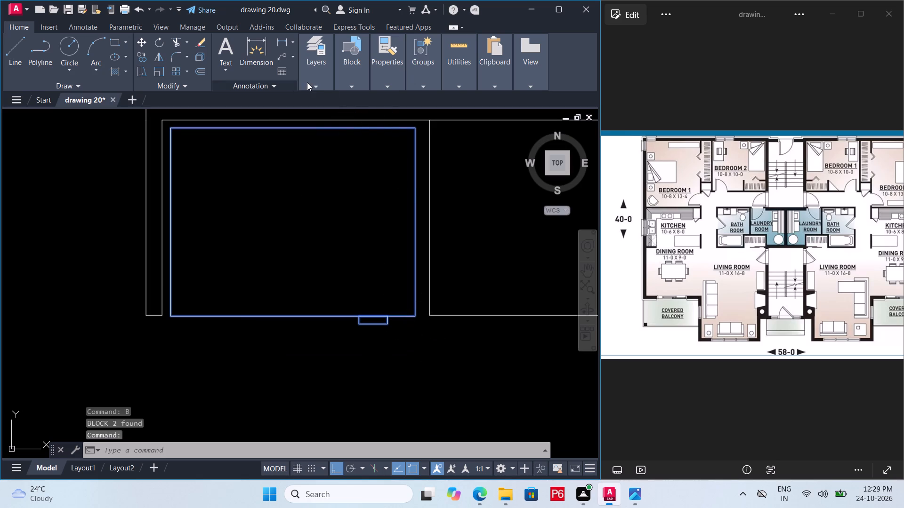
pyautogui.click(307, 82)
pyautogui.click(385, 99)
pyautogui.click(388, 152)
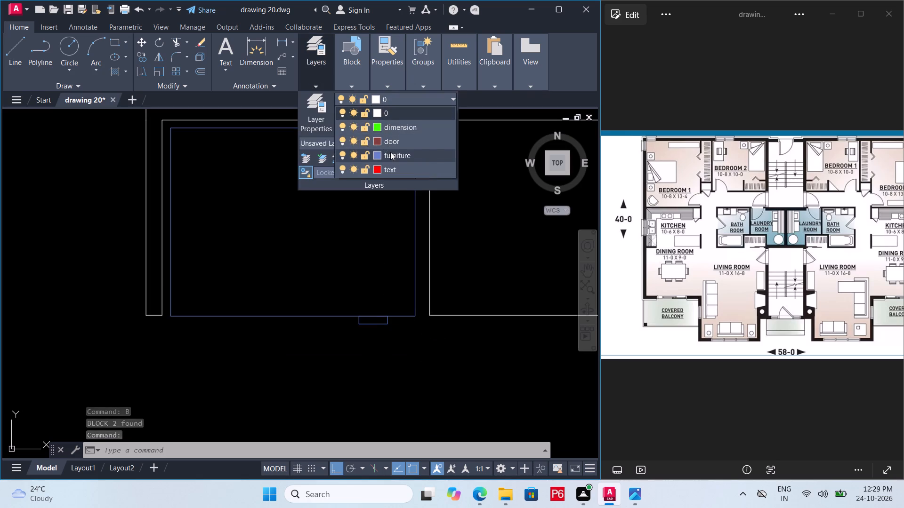
pyautogui.press('F1')
pyautogui.press('Escape')
pyautogui.click(772, 71)
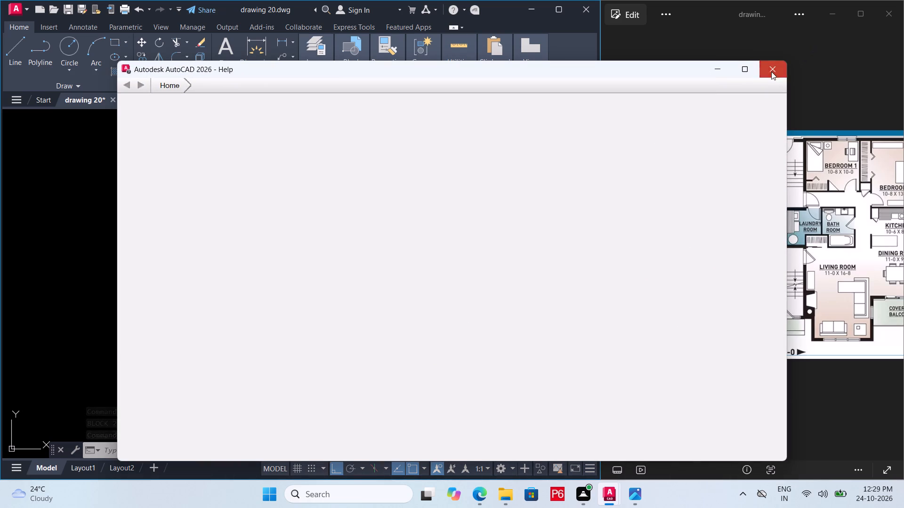
pyautogui.click(422, 355)
pyautogui.click(468, 382)
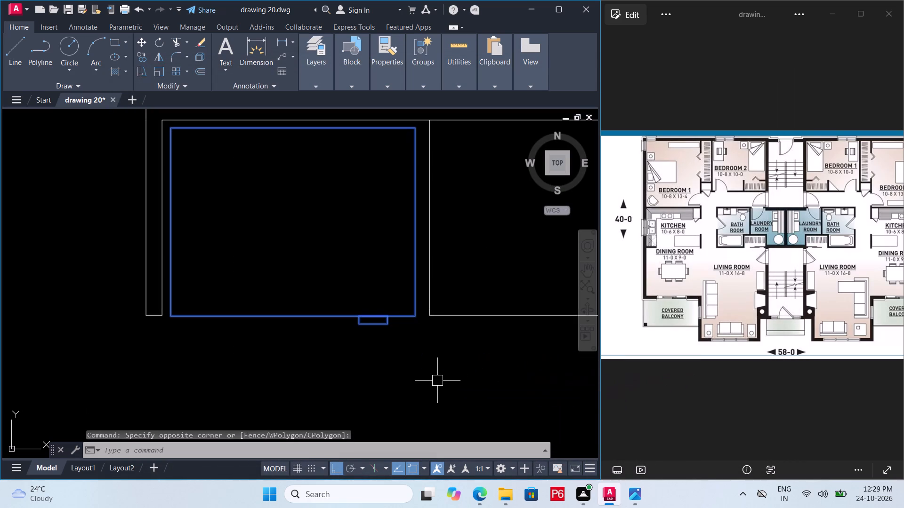
pyautogui.press('Escape')
pyautogui.hotkey('ctrl', 's')
pyautogui.hotkey('ctrl', 's')
pyautogui.hotkey('ctrl', 's')
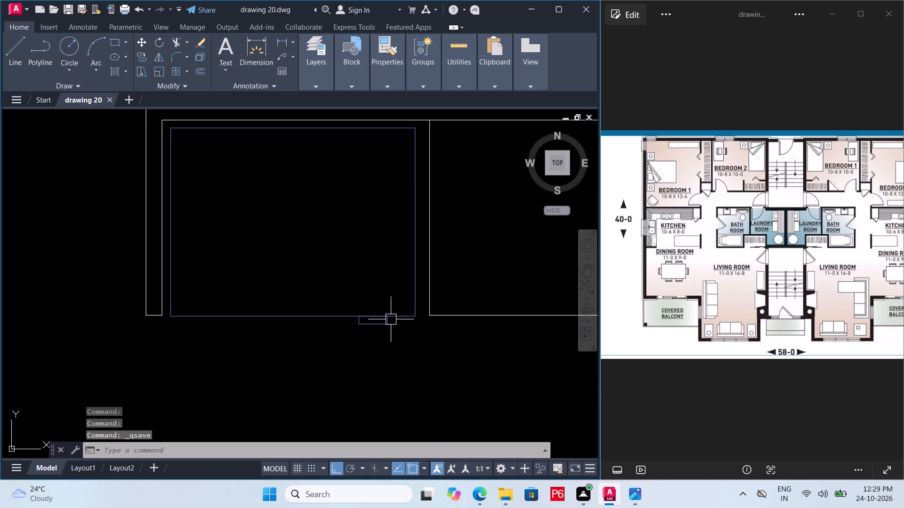
# Copy the appliance block horizontally about 32.1 units into the other apartment's kitchen, beside its partition wall, and save the drawing.
pyautogui.click(416, 313)
pyautogui.scroll(-3, 424, 298)
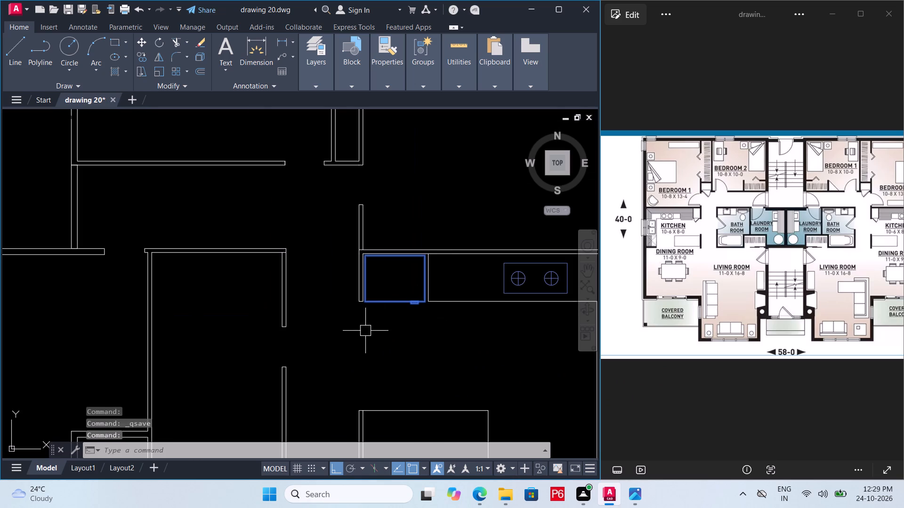
pyautogui.press('m')
pyautogui.press('BackSpace')
pyautogui.write('co')
pyautogui.press('space')
pyautogui.scroll(3, 367, 307)
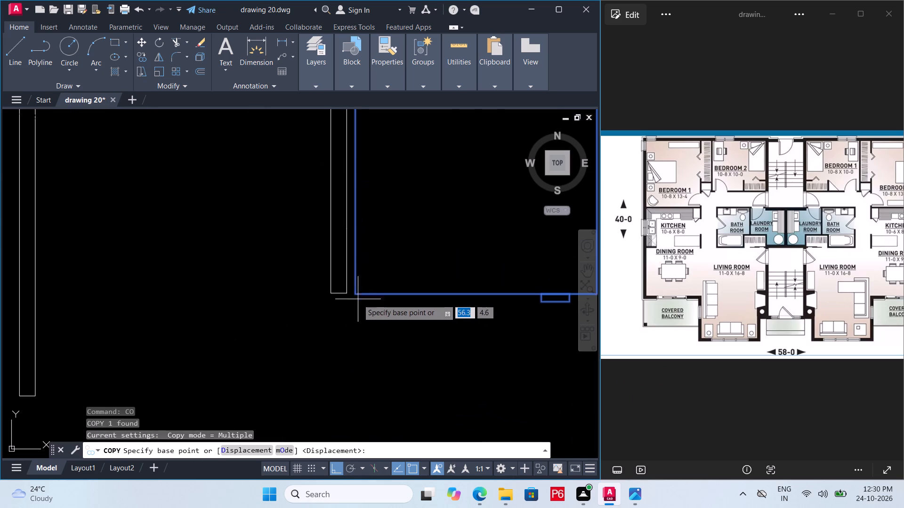
pyautogui.click(356, 297)
pyautogui.scroll(-5, 347, 315)
pyautogui.scroll(1, 122, 322)
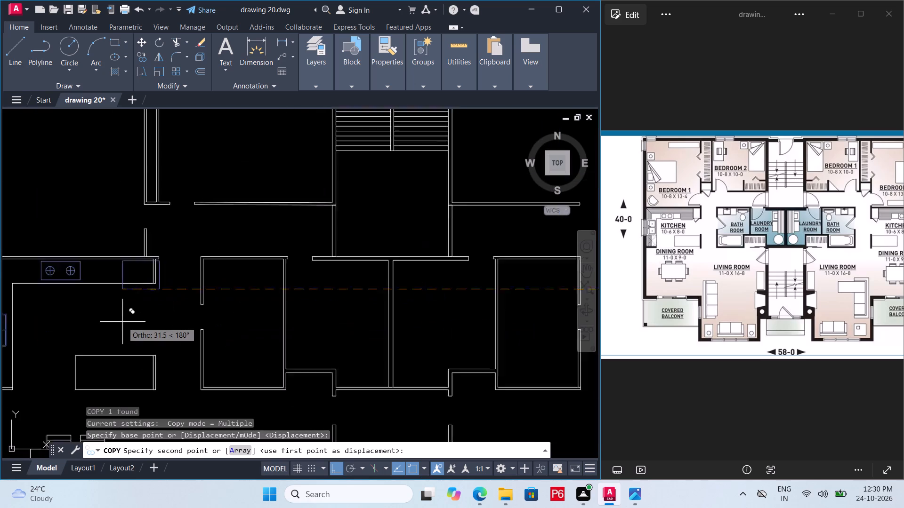
pyautogui.scroll(2, 122, 322)
pyautogui.moveTo(124, 322); pyautogui.dragTo(299, 326, button='middle')
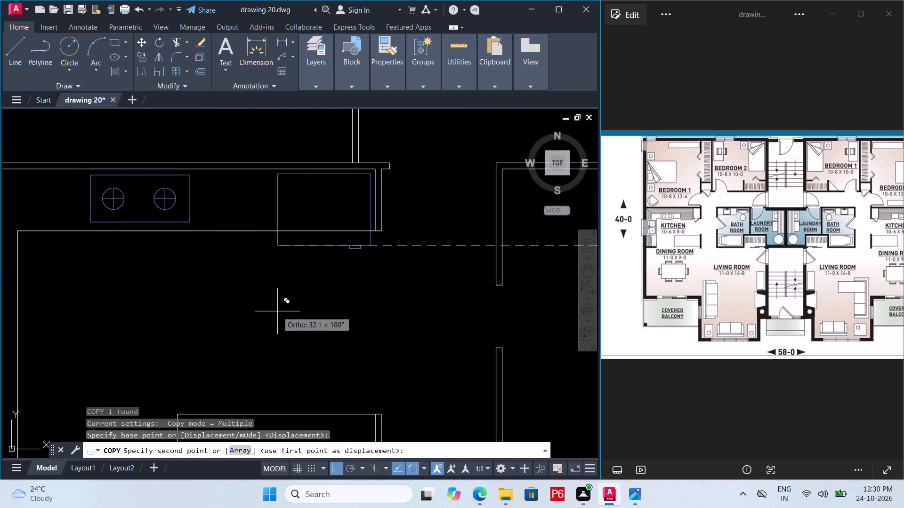
pyautogui.click(278, 309)
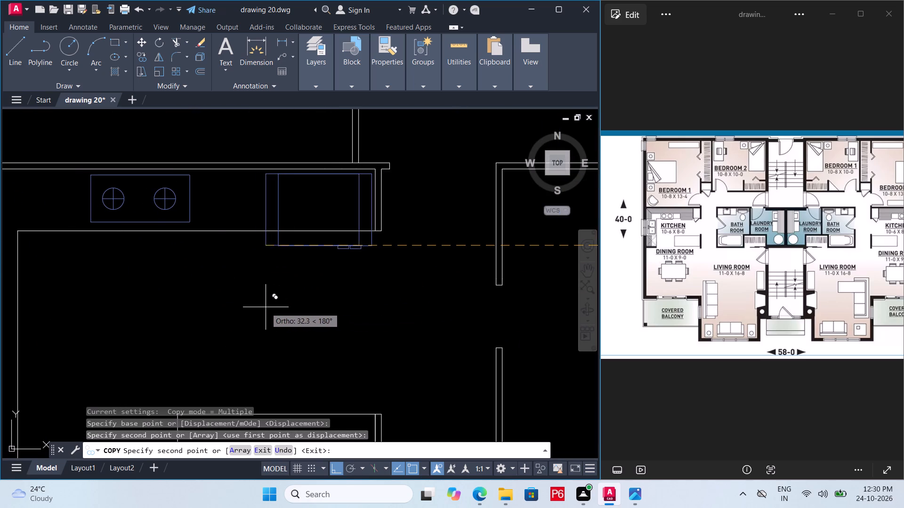
pyautogui.press('Escape')
pyautogui.hotkey('ctrl', 's')
pyautogui.hotkey('ctrl', 's')
pyautogui.hotkey('ctrl', 's')
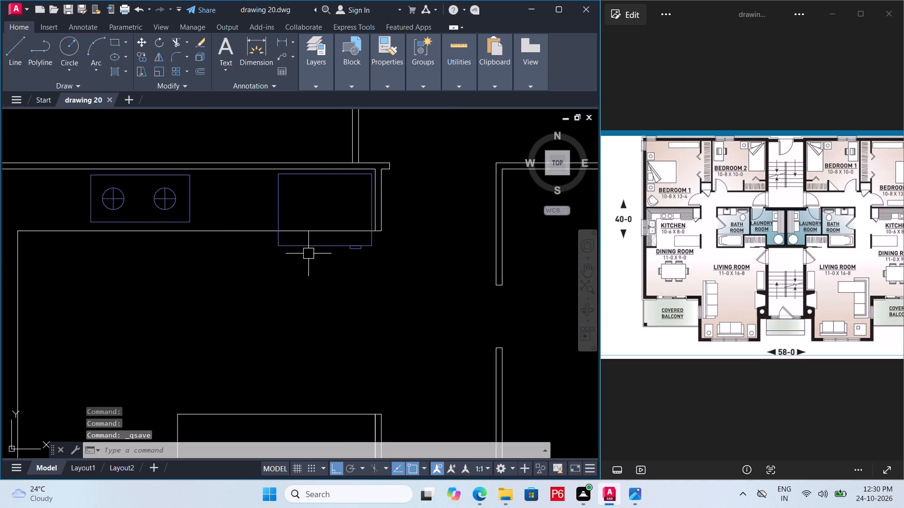
# Draw a vertical line from the counter's front edge up to the wall, just beside the copied appliance block.
pyautogui.moveTo(274, 232); pyautogui.dragTo(299, 343, button='middle')
pyautogui.write('l')
pyautogui.press('space')
pyautogui.scroll(3, 293, 341)
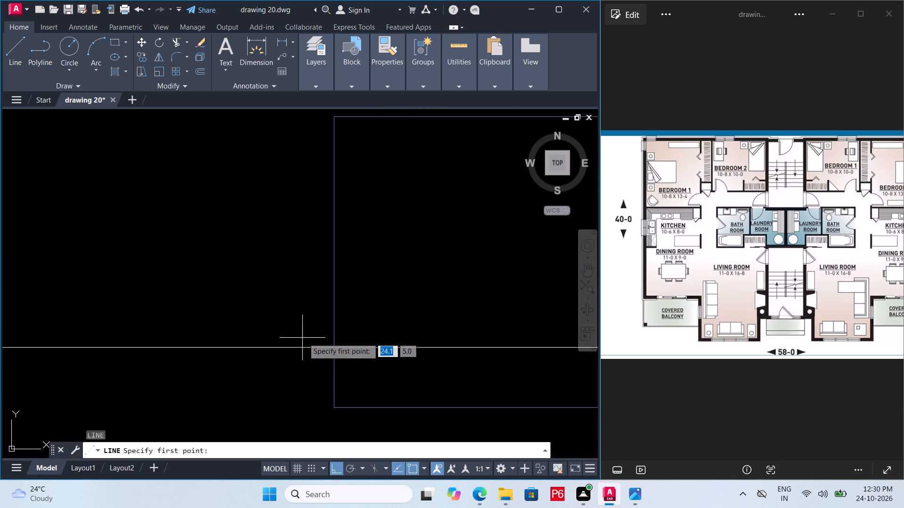
pyautogui.click(320, 349)
pyautogui.scroll(-3, 314, 247)
pyautogui.moveTo(304, 294); pyautogui.dragTo(301, 322, button='middle')
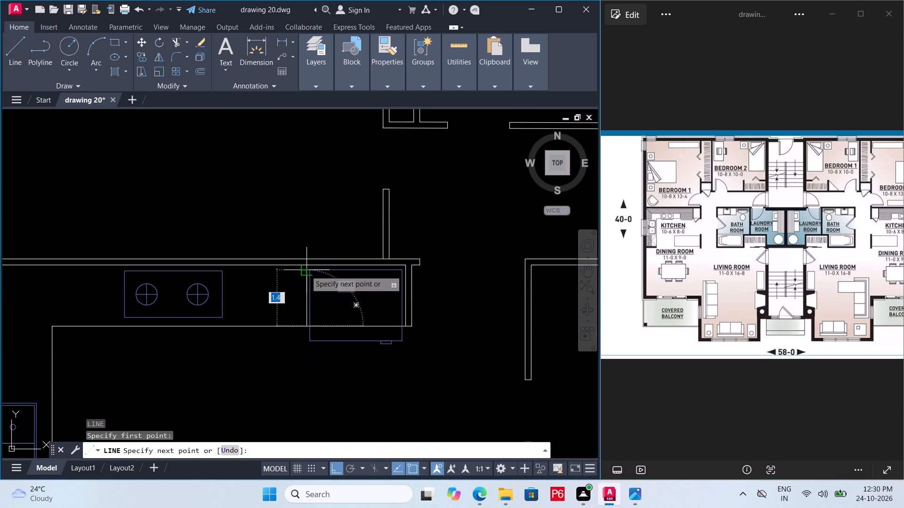
pyautogui.click(307, 262)
pyautogui.press('Escape')
# Shorten this counter's front edge line by stretching its partition-wall end to the new vertical line.
pyautogui.click(371, 325)
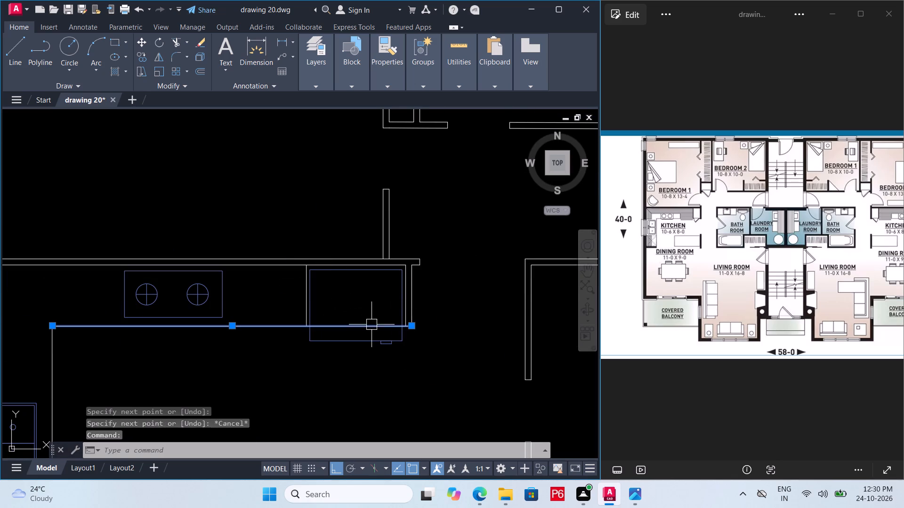
pyautogui.click(413, 327)
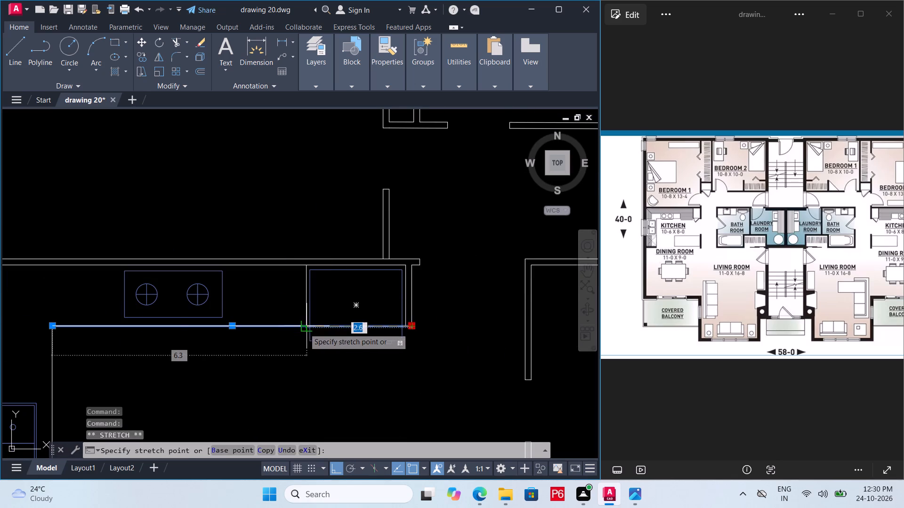
pyautogui.click(304, 328)
pyautogui.moveTo(356, 348); pyautogui.dragTo(294, 336, button='middle')
pyautogui.press('Escape')
pyautogui.press('Escape')
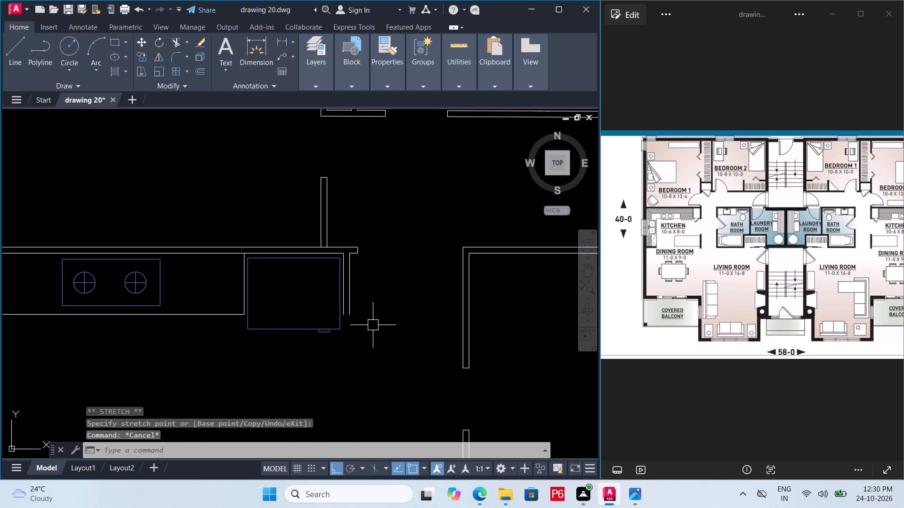
# Close the open end of the partition wall beside the copied appliance with a line about 0.2 units long, and save the drawing.
pyautogui.scroll(2, 354, 318)
pyautogui.press('l')
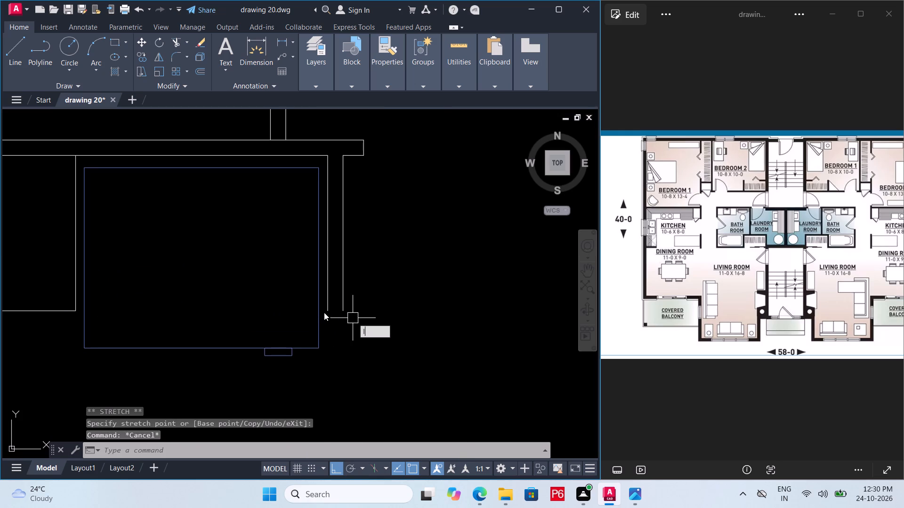
pyautogui.press('space')
pyautogui.click(326, 311)
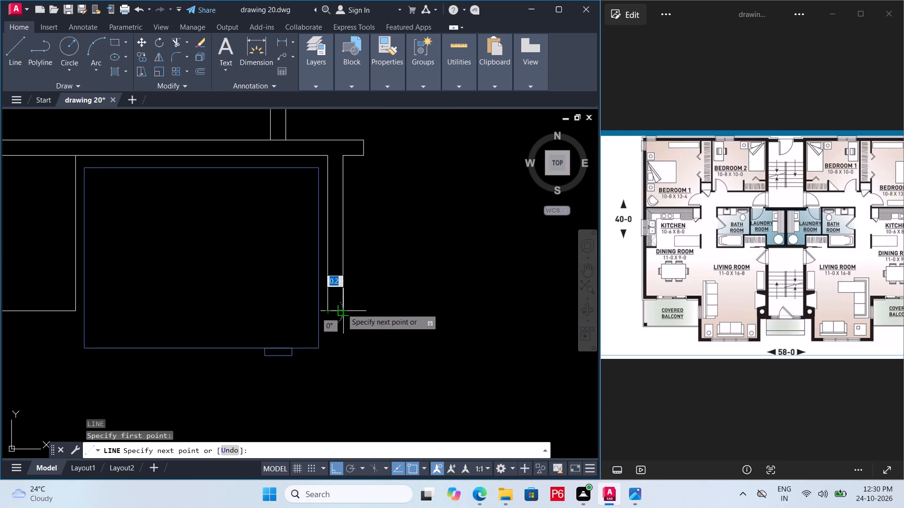
pyautogui.click(342, 309)
pyautogui.press('Escape')
pyautogui.scroll(-2, 372, 302)
pyautogui.hotkey('ctrl', 's')
pyautogui.hotkey('ctrl', 's')
pyautogui.hotkey('ctrl', 's')
pyautogui.hotkey('ctrl', 's')
# Examine the whole two-apartment floor plan.
pyautogui.scroll(-1, 372, 302)
pyautogui.moveTo(369, 299); pyautogui.dragTo(316, 256, button='middle')
pyautogui.scroll(-1, 367, 297)
pyautogui.scroll(-2, 244, 283)
pyautogui.moveTo(401, 315); pyautogui.dragTo(403, 307, button='middle')
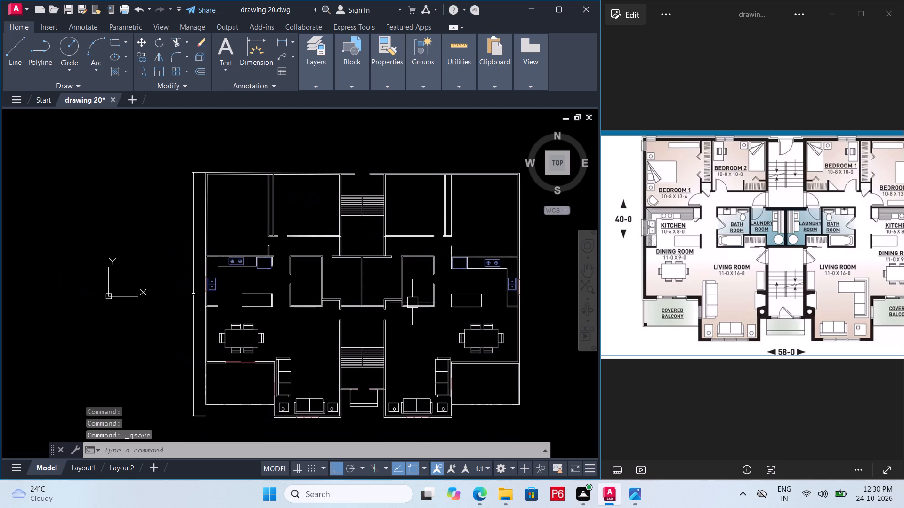
pyautogui.moveTo(377, 257); pyautogui.dragTo(405, 303, button='middle')
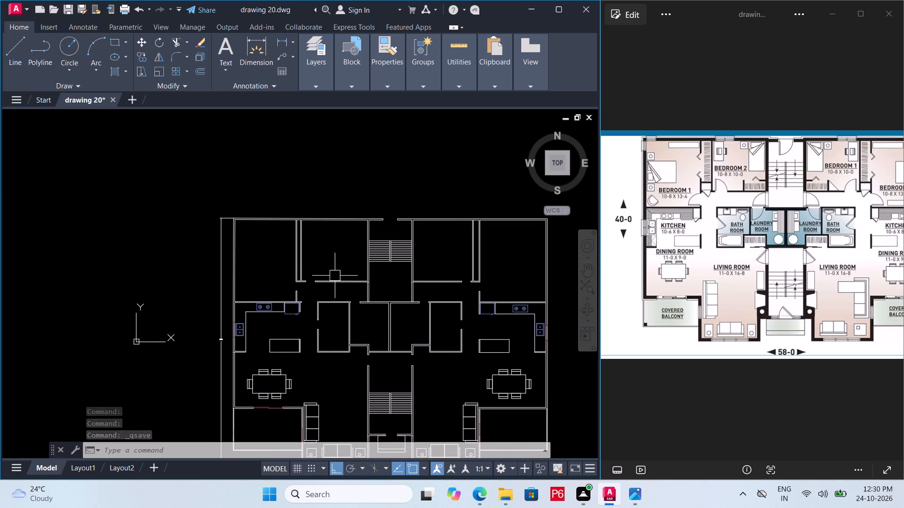
pyautogui.moveTo(330, 253); pyautogui.dragTo(440, 255, button='middle')
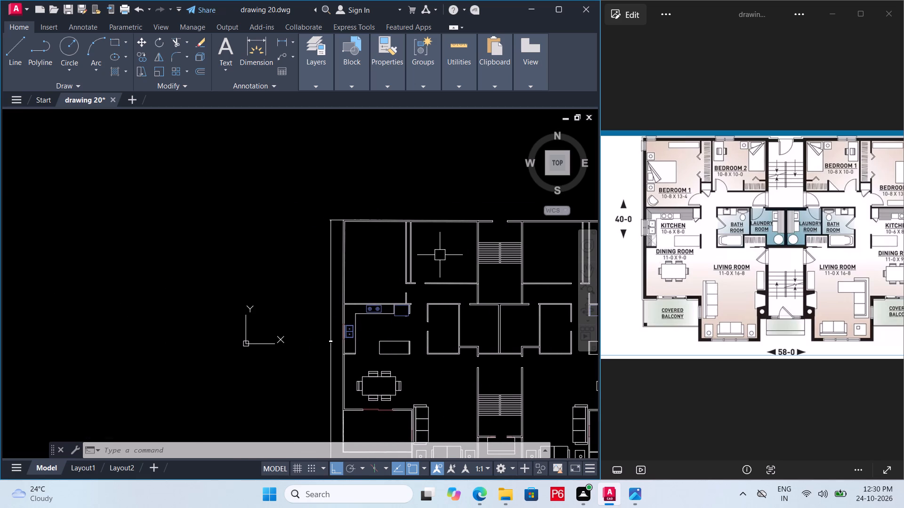
pyautogui.scroll(-2, 439, 255)
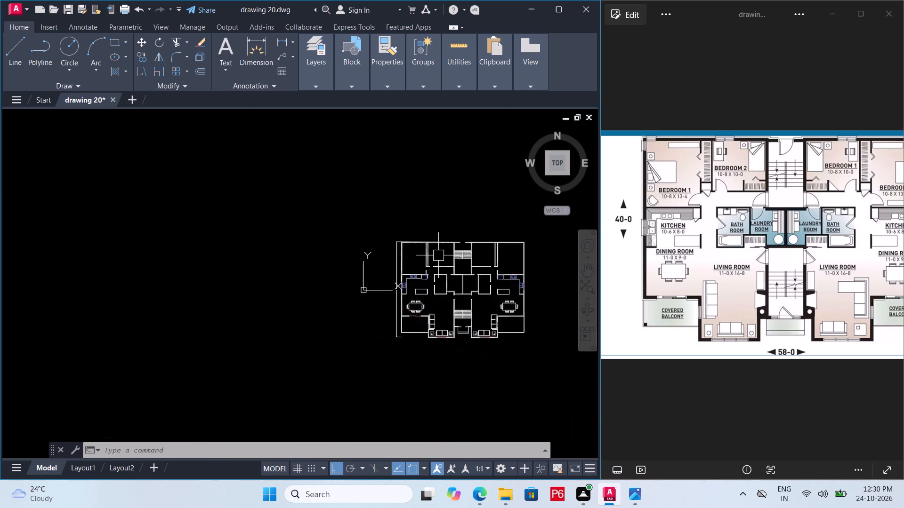
pyautogui.scroll(-1, 438, 255)
pyautogui.moveTo(432, 247); pyautogui.dragTo(425, 237, button='middle')
pyautogui.scroll(3, 486, 296)
# Assign the dining sets, sofas and side tables of both apartments to the furniture layer and save the drawing.
pyautogui.click(419, 230)
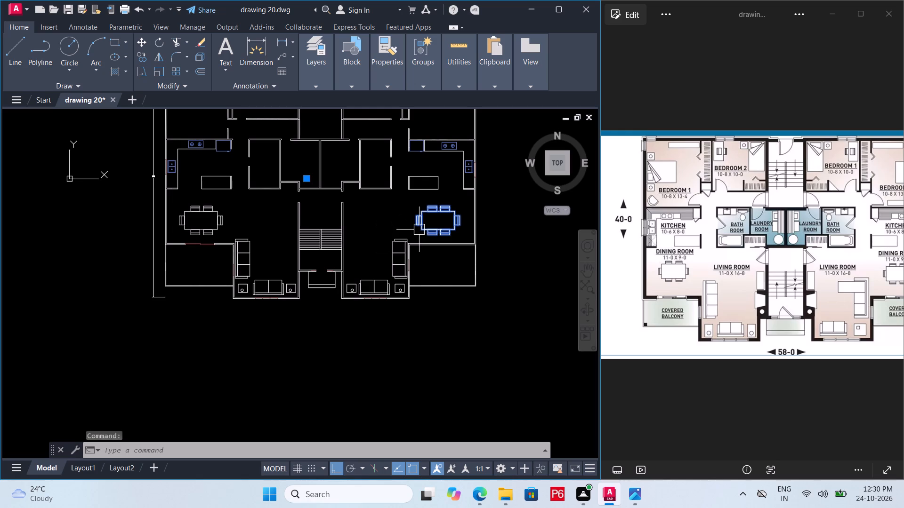
pyautogui.click(403, 255)
pyautogui.doubleClick(380, 285)
pyautogui.scroll(3, 354, 294)
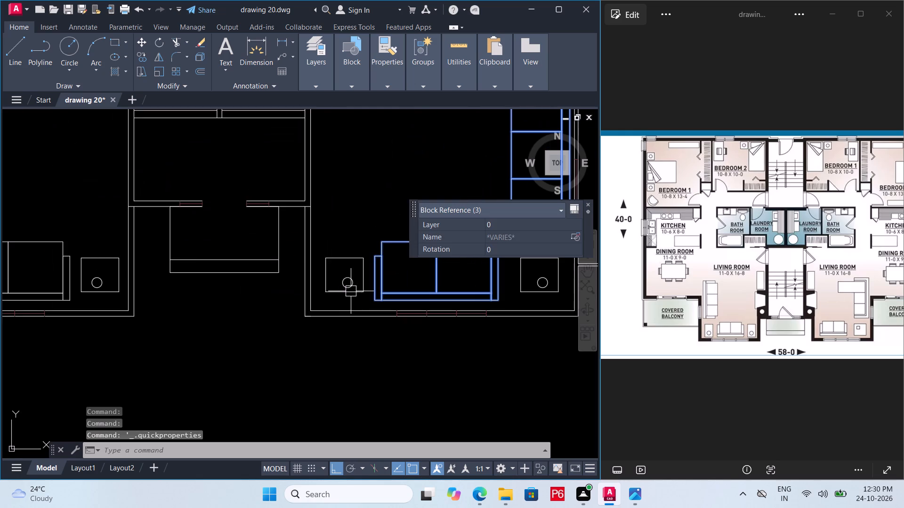
pyautogui.click(351, 291)
pyautogui.click(530, 288)
pyautogui.scroll(-2, 492, 342)
pyautogui.scroll(2, 290, 313)
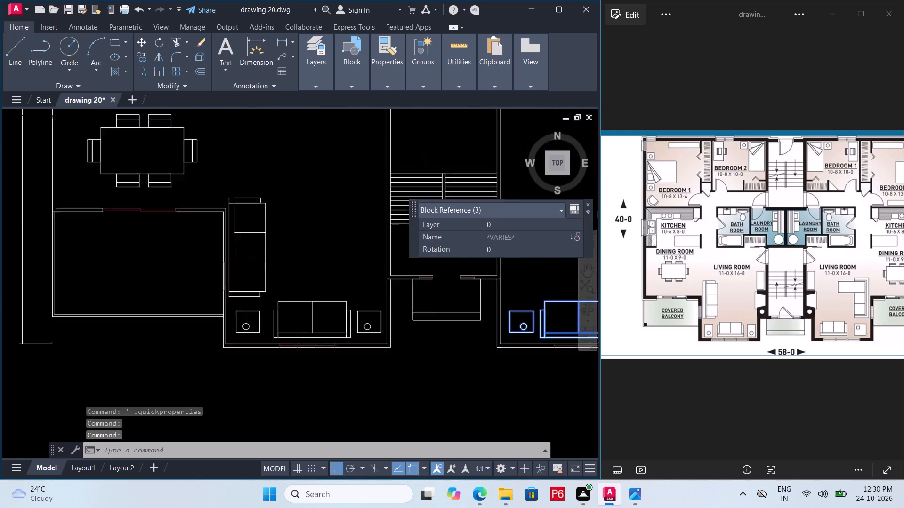
pyautogui.click(326, 302)
pyautogui.click(410, 311)
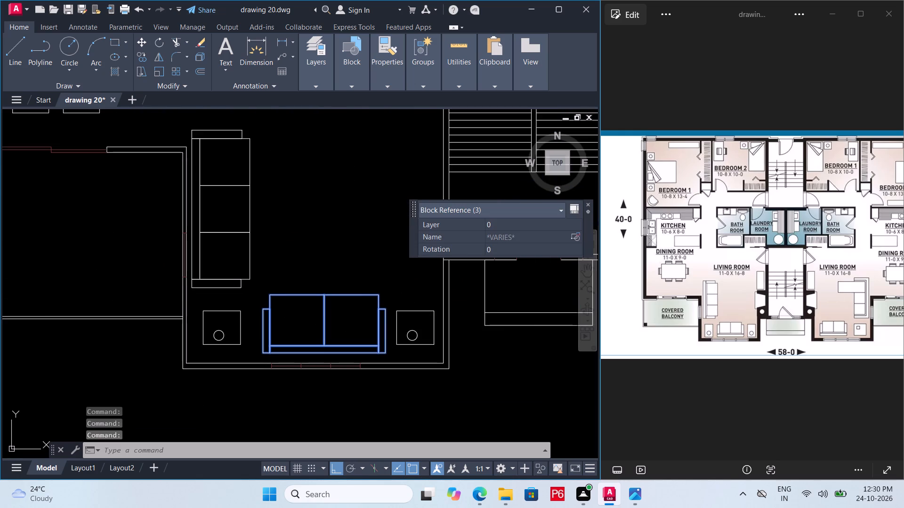
pyautogui.click(243, 324)
pyautogui.click(243, 281)
pyautogui.scroll(-3, 276, 305)
pyautogui.moveTo(282, 327); pyautogui.dragTo(284, 336, button='middle')
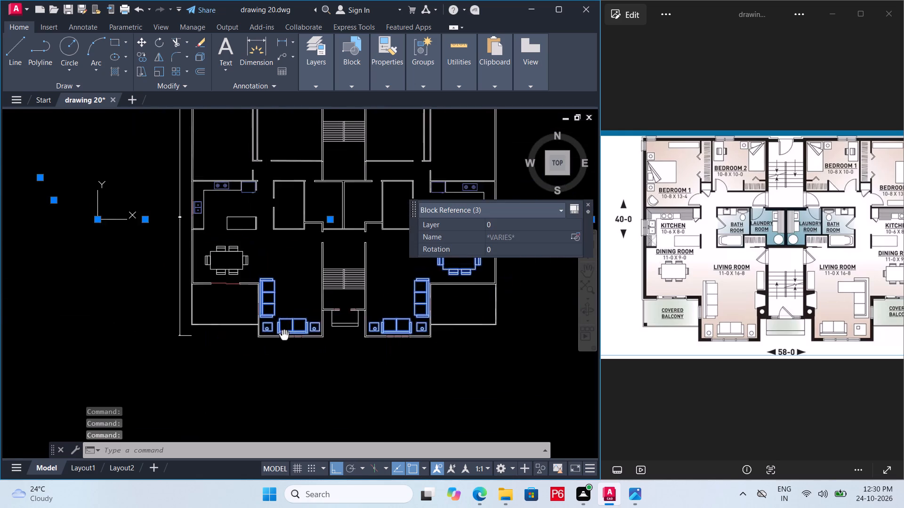
pyautogui.moveTo(284, 336); pyautogui.dragTo(282, 413, button='middle')
pyautogui.click(234, 351)
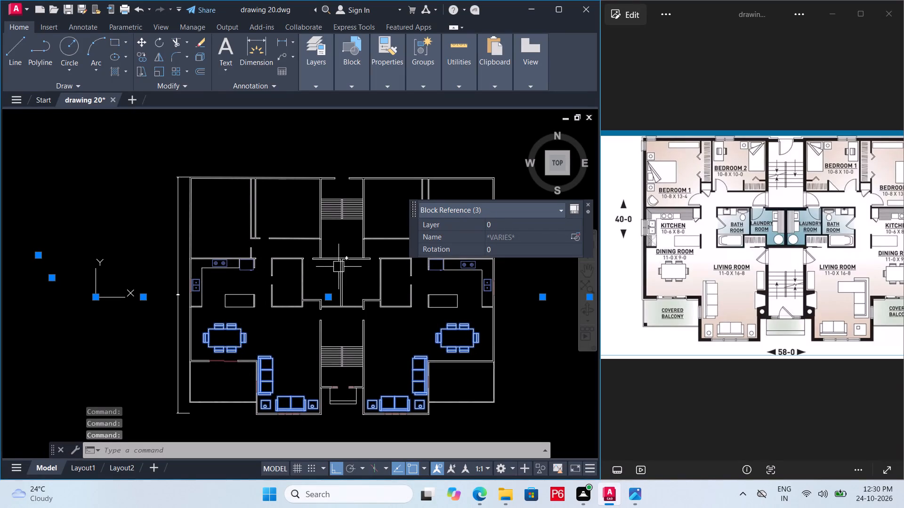
pyautogui.click(315, 77)
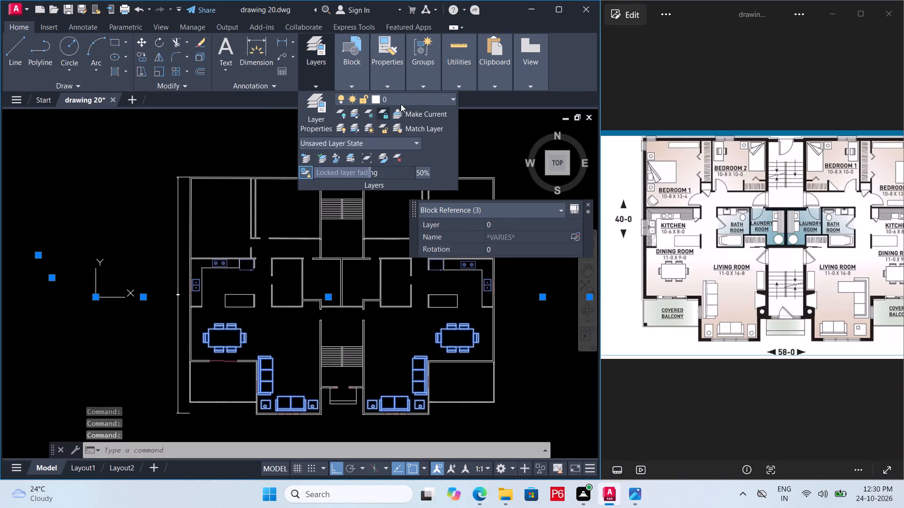
pyautogui.click(408, 103)
pyautogui.click(394, 156)
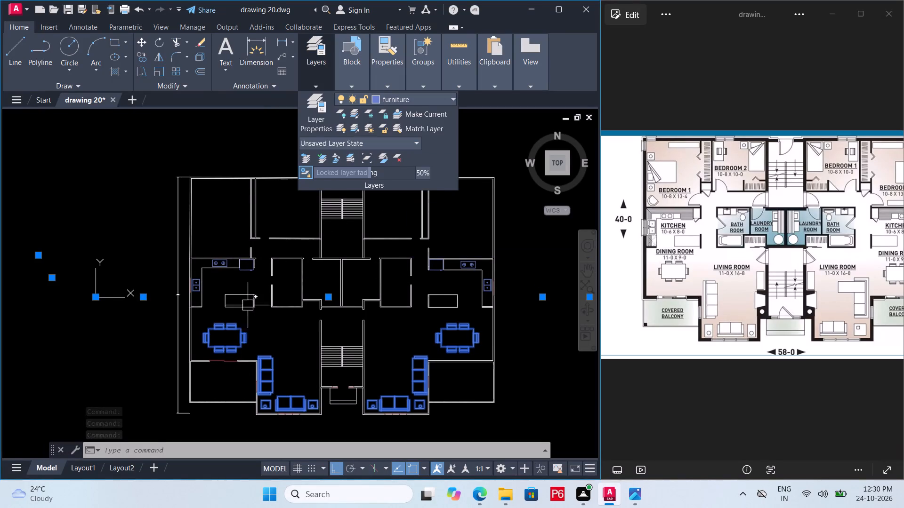
pyautogui.press('Escape')
pyautogui.hotkey('ctrl', 's')
pyautogui.hotkey('ctrl', 's')
pyautogui.hotkey('ctrl', 's')
pyautogui.hotkey('ctrl', 's')
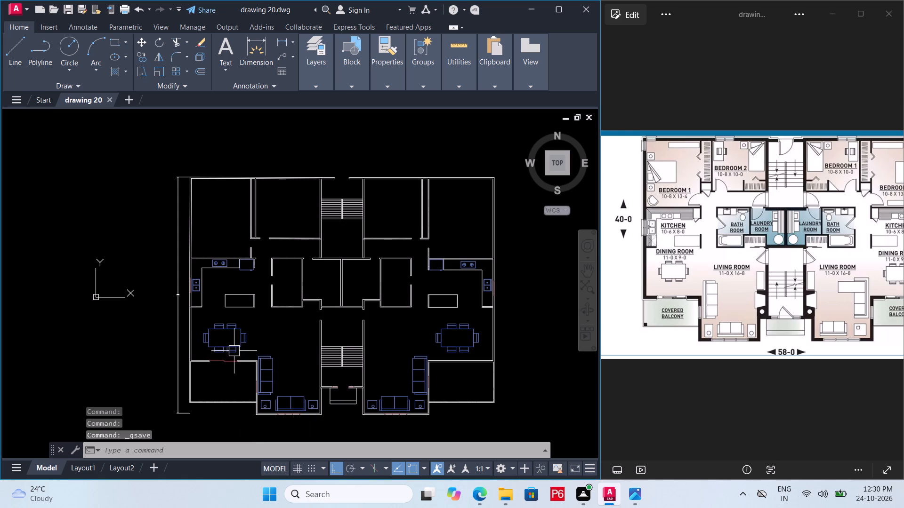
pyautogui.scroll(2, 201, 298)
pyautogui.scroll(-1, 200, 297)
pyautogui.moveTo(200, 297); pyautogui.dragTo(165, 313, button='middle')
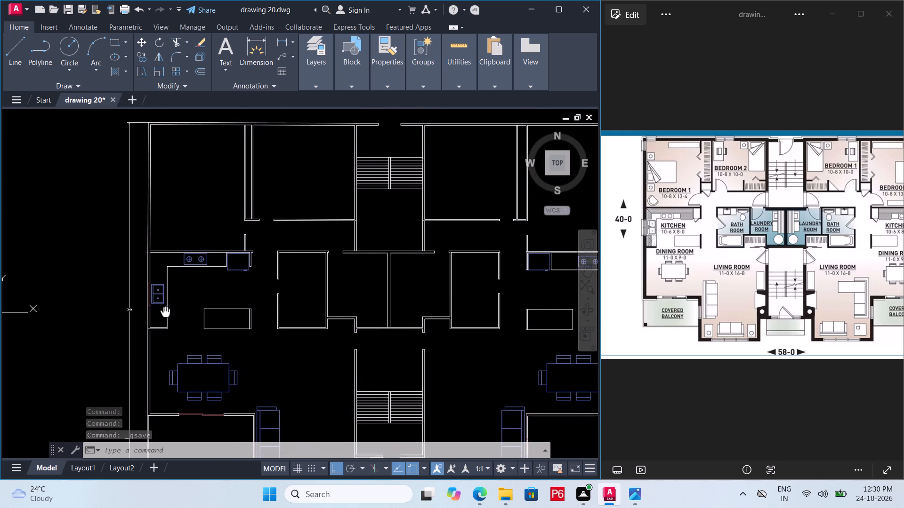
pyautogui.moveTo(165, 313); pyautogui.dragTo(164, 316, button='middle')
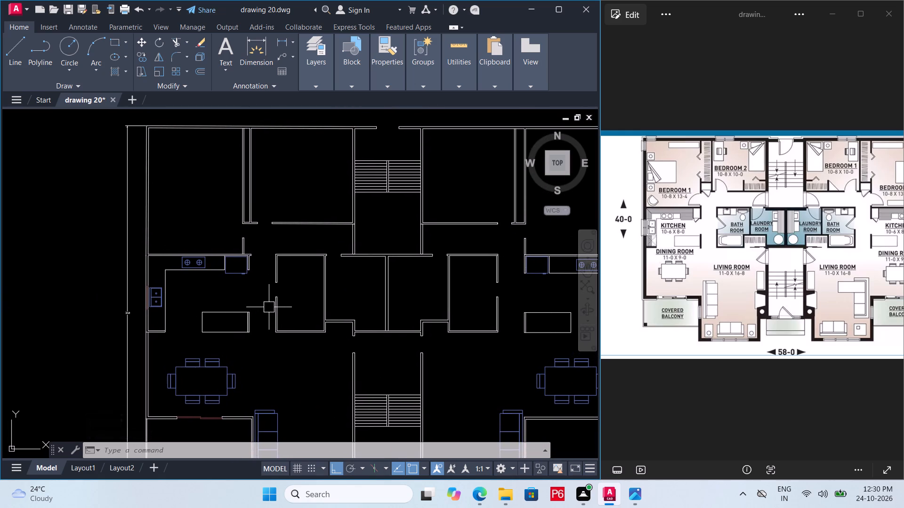
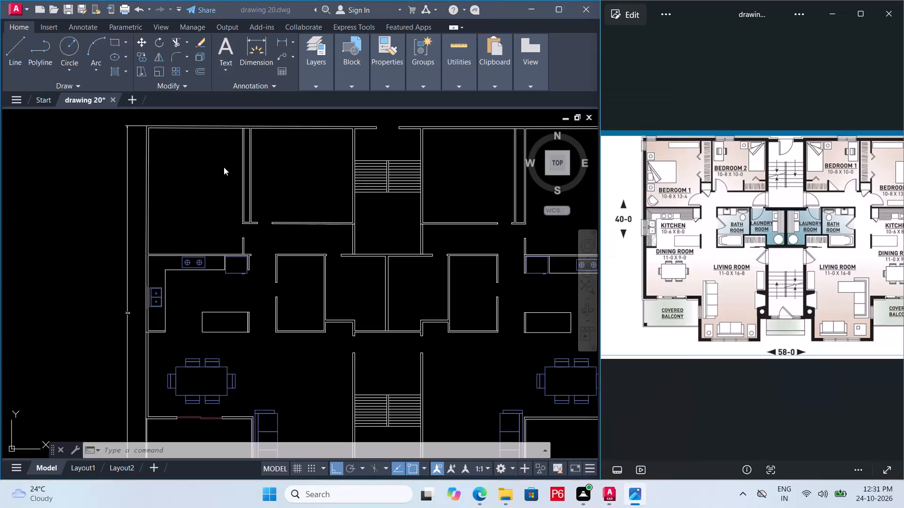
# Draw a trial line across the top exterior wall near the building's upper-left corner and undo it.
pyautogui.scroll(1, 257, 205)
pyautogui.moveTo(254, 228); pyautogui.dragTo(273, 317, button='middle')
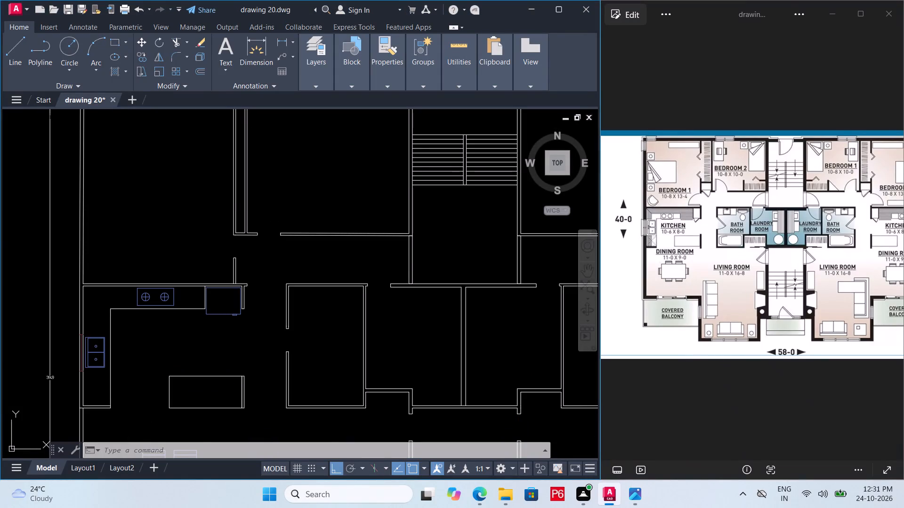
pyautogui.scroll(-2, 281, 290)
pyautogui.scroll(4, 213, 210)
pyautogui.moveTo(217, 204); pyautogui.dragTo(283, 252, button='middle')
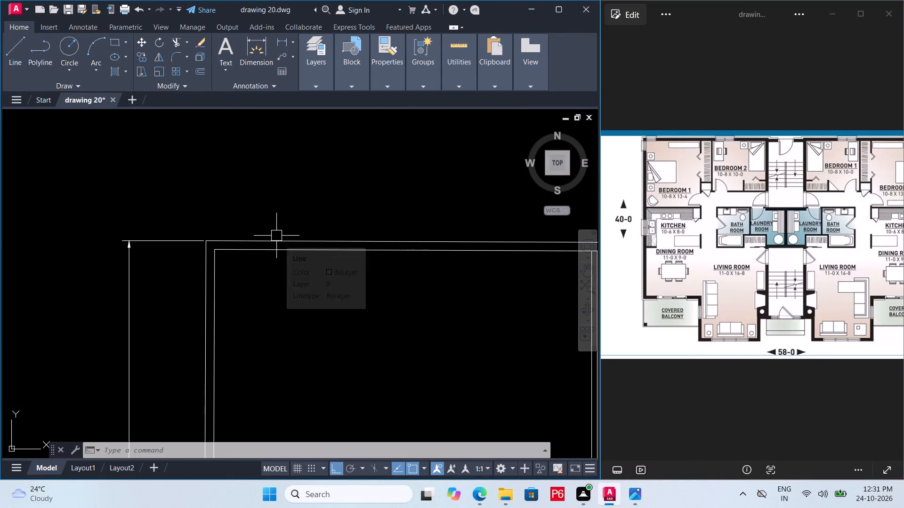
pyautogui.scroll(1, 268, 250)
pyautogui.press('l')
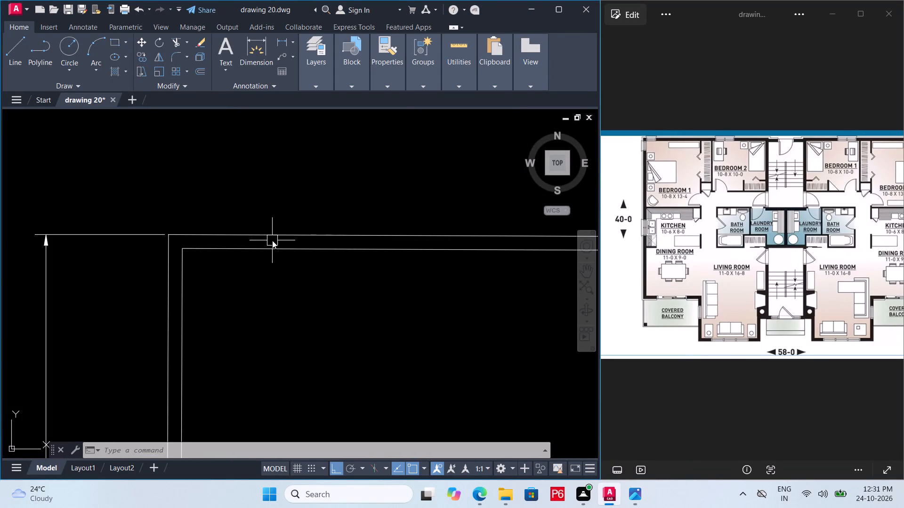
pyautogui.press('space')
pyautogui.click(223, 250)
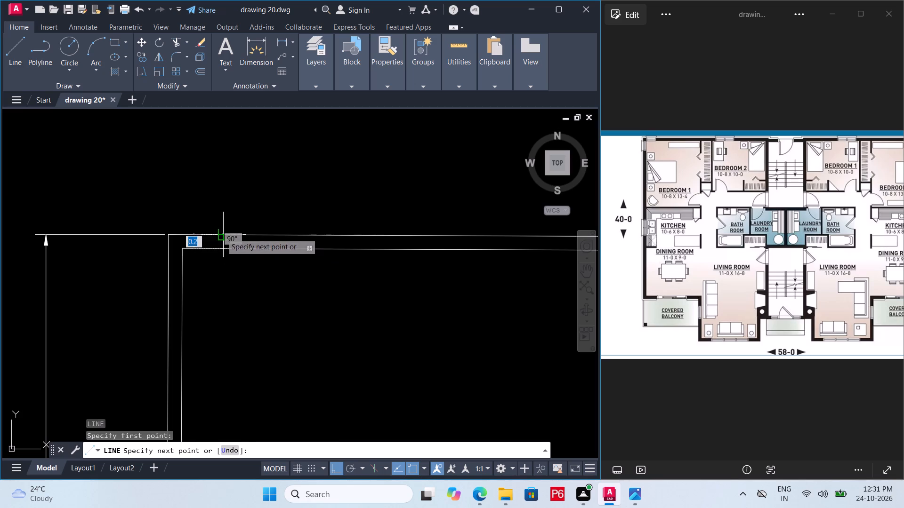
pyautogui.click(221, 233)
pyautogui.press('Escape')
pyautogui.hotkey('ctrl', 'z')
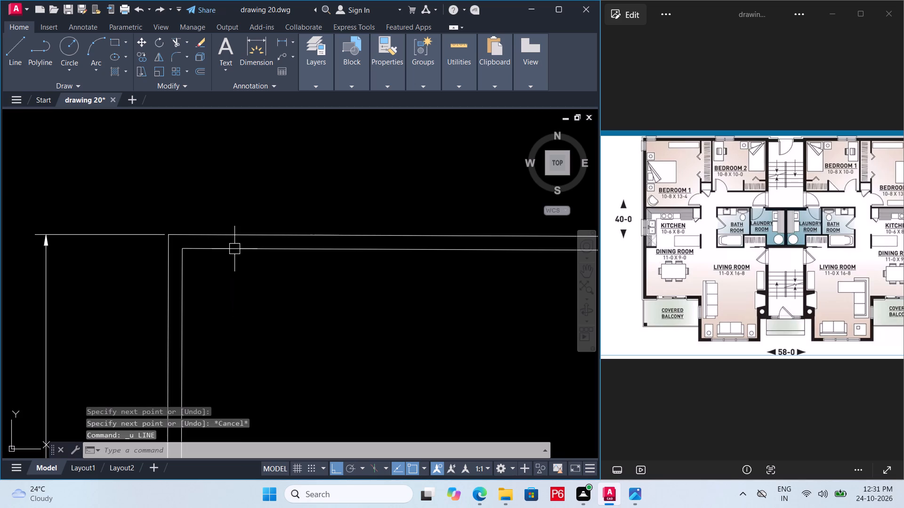
# Draw a short line across the thickness of the top exterior wall above Bedroom 1, near the building's corner.
pyautogui.press('l')
pyautogui.press('space')
pyautogui.click(253, 251)
pyautogui.click(253, 237)
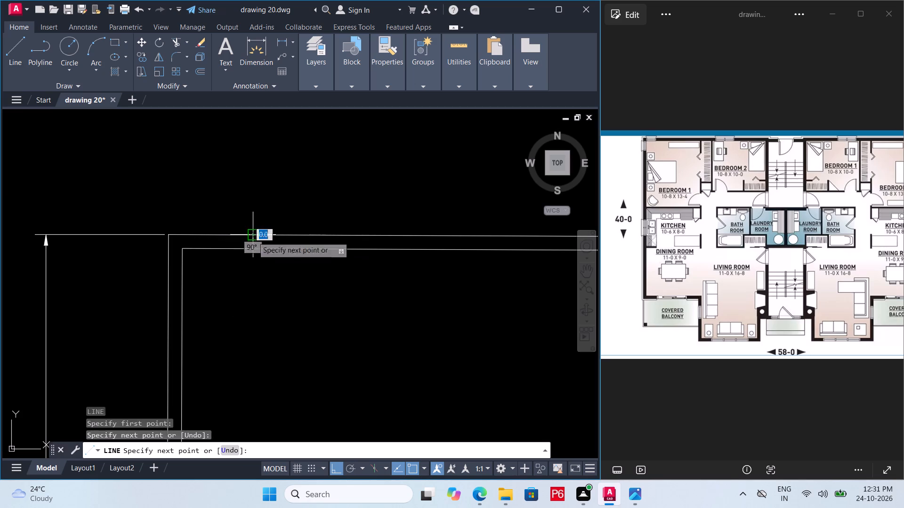
pyautogui.press('Escape')
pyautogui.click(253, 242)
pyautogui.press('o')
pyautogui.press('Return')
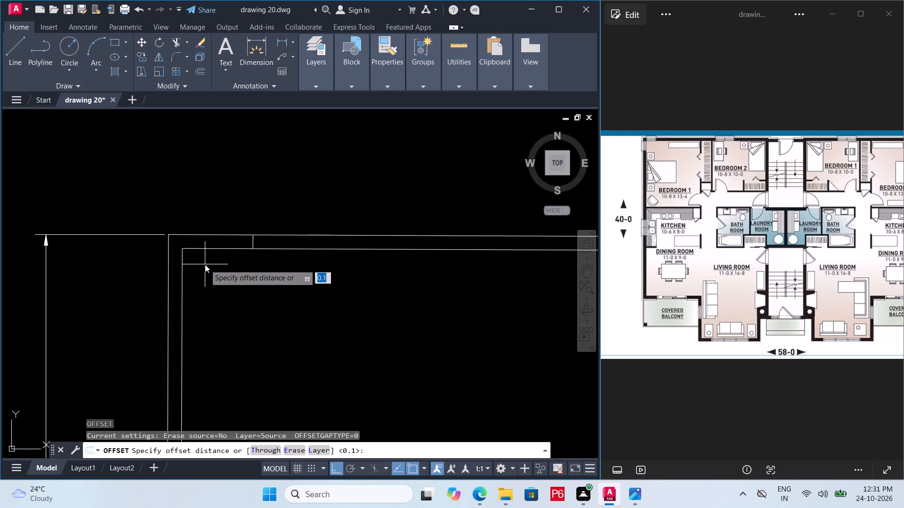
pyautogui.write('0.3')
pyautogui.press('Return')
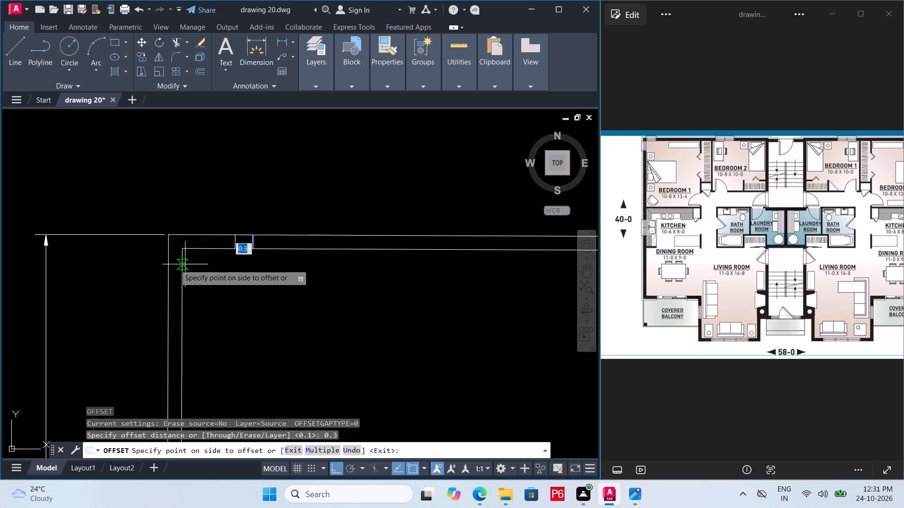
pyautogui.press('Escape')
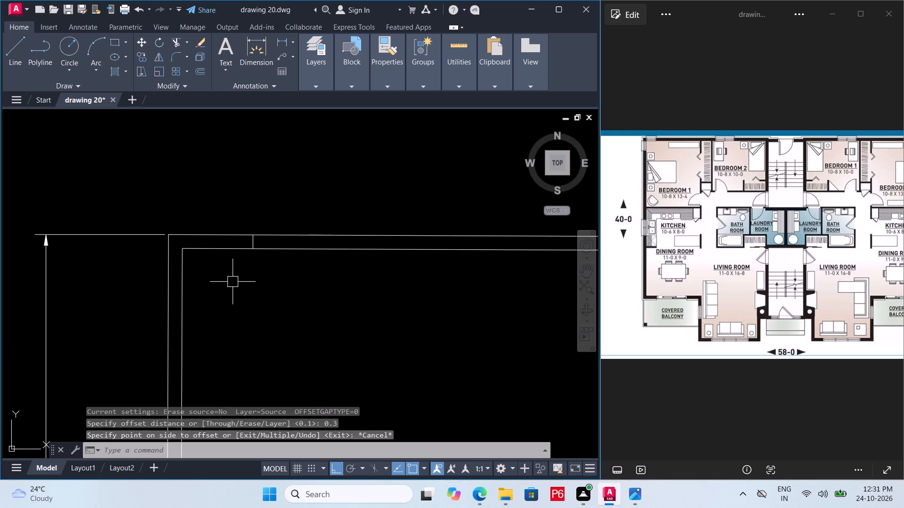
# Offset the short cross line in the top wall by 0.61 units to both sides to mark the window's ends.
pyautogui.click(256, 244)
pyautogui.press('o')
pyautogui.press('Return')
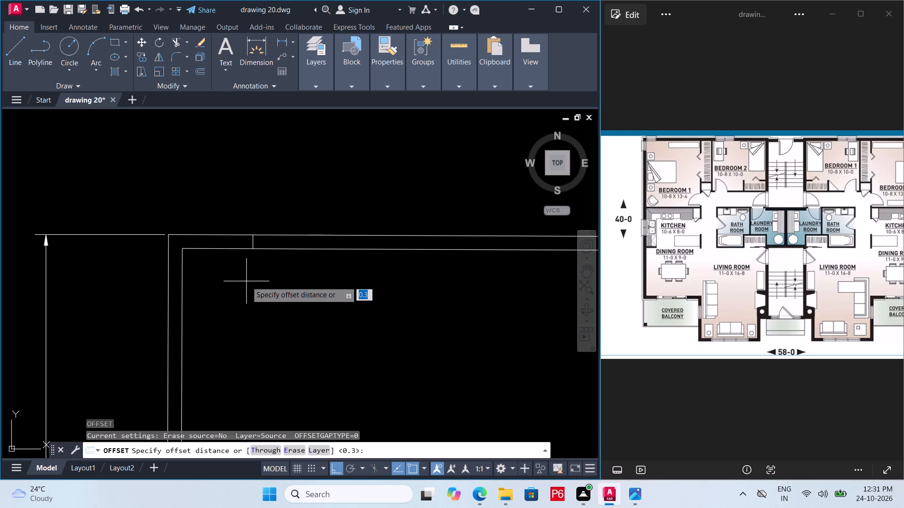
pyautogui.write('0.')
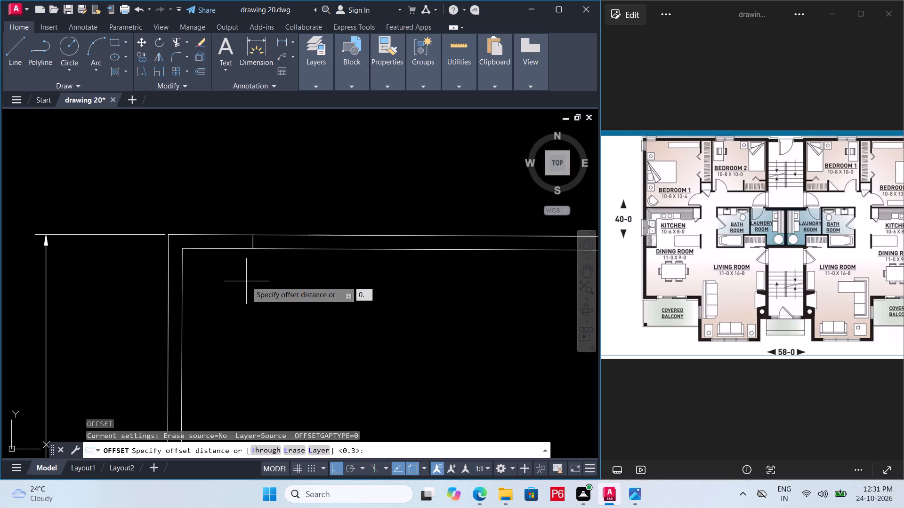
pyautogui.write('61')
pyautogui.press('Return')
pyautogui.doubleClick(246, 281)
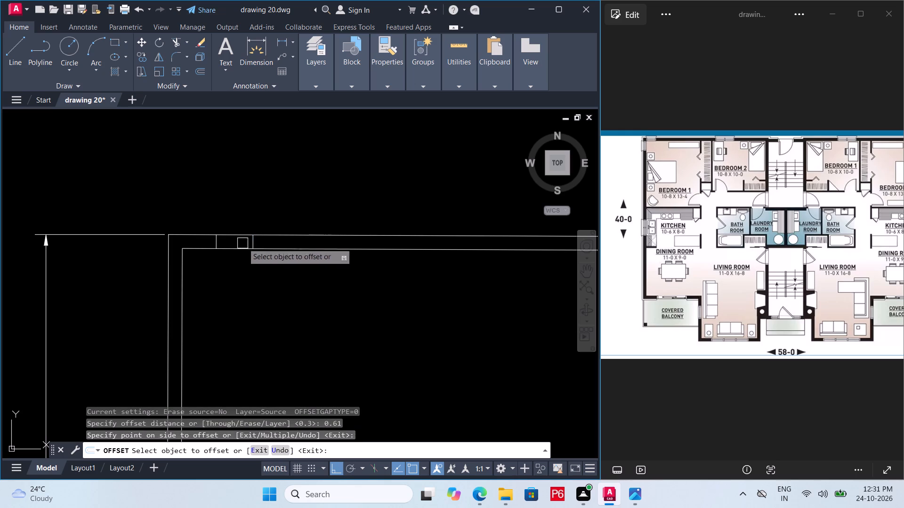
pyautogui.moveTo(251, 241); pyautogui.dragTo(266, 241)
pyautogui.click(290, 241)
pyautogui.press('Escape')
# Draw the window's glass line along the middle of the top wall between the two offset end lines.
pyautogui.scroll(1, 283, 252)
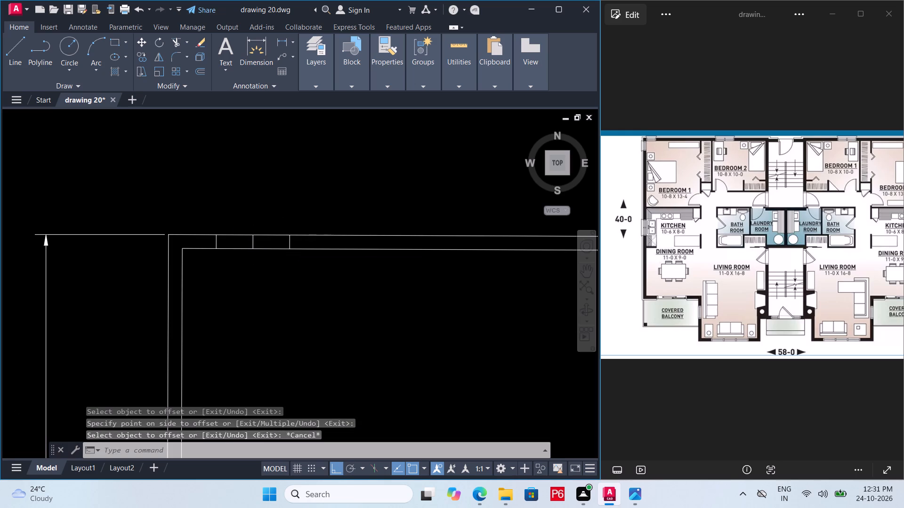
pyautogui.press('l')
pyautogui.press('space')
pyautogui.click(289, 235)
pyautogui.click(174, 238)
pyautogui.press('Escape')
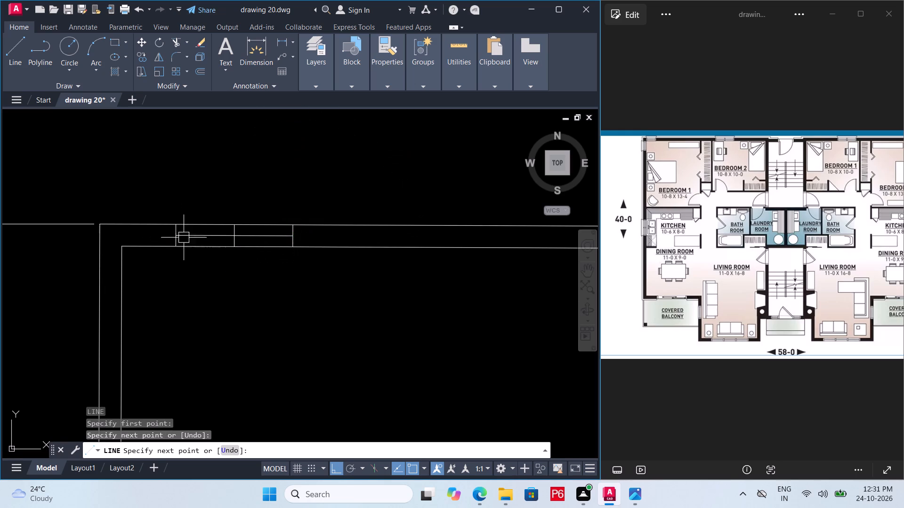
# Delete the original cross line in the middle of the top-wall window and save the drawing.
pyautogui.click(234, 238)
pyautogui.press('Escape')
pyautogui.click(234, 246)
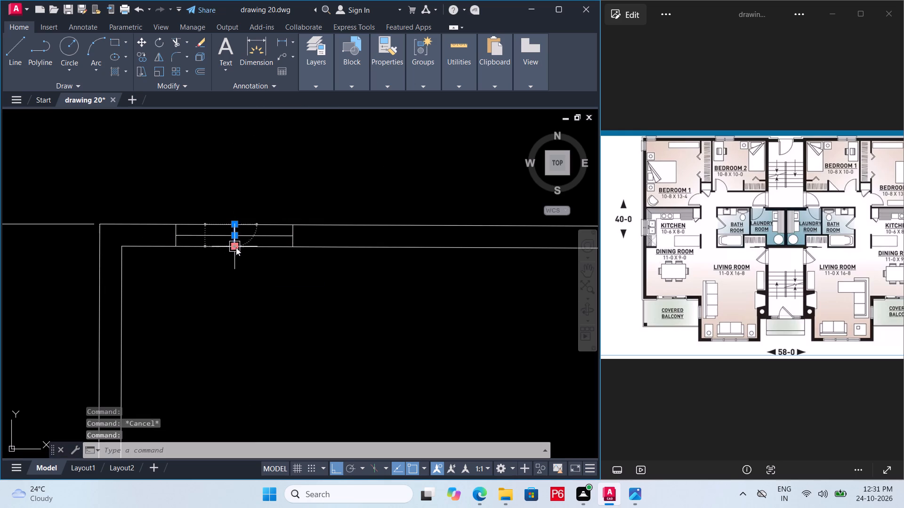
pyautogui.press('Delete')
pyautogui.scroll(-2, 261, 248)
pyautogui.press('Delete')
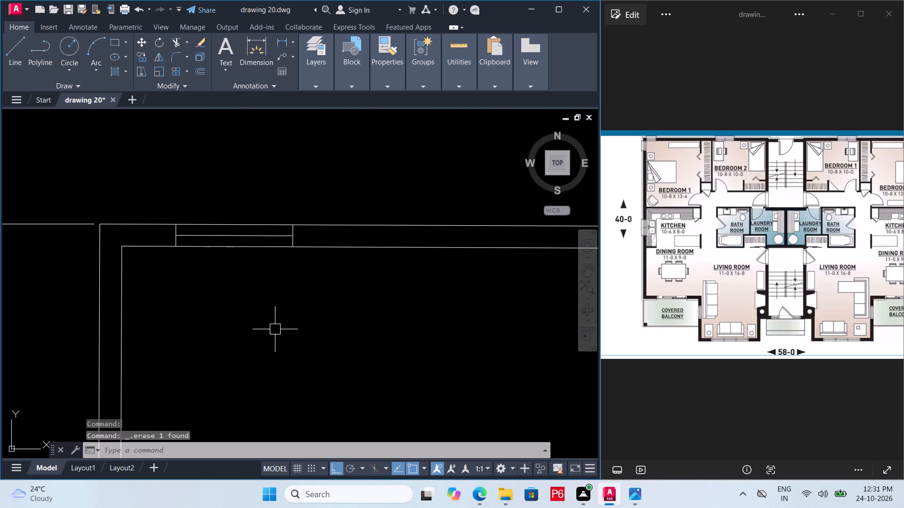
pyautogui.hotkey('ctrl', 's')
pyautogui.hotkey('ctrl', 's')
# Draw a short line across the thickness of Bedroom 1's left exterior wall, just below the building's corner.
pyautogui.moveTo(210, 290); pyautogui.dragTo(311, 276, button='middle')
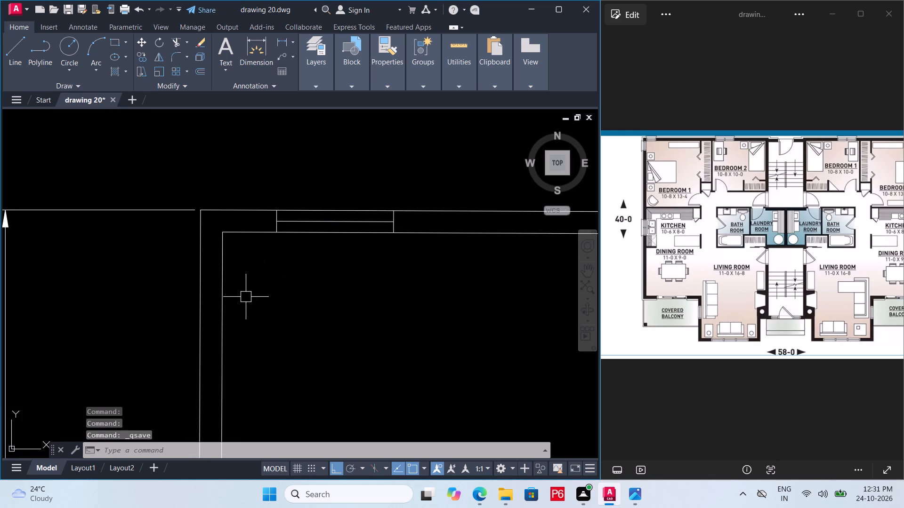
pyautogui.press('l')
pyautogui.press('space')
pyautogui.click(222, 303)
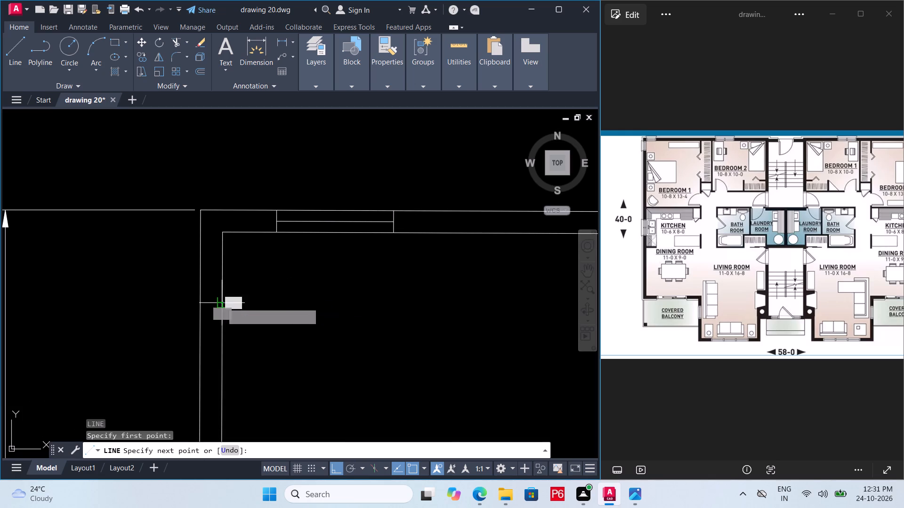
pyautogui.click(197, 306)
pyautogui.press('Escape')
# Offset the left wall's cross line to both sides by the same 0.61 units to mark the second window's ends.
pyautogui.click(204, 306)
pyautogui.press('o')
pyautogui.press('Return')
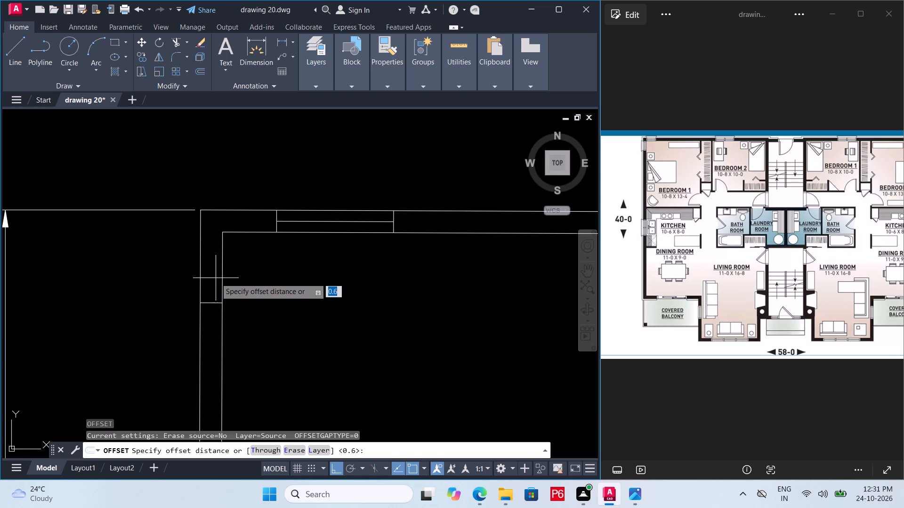
pyautogui.press('Return')
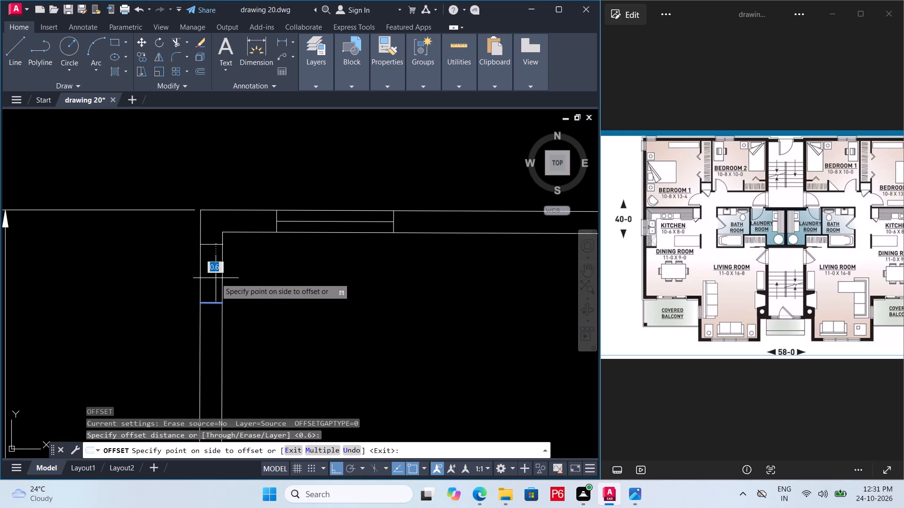
pyautogui.click(216, 268)
pyautogui.moveTo(210, 301); pyautogui.dragTo(210, 308)
pyautogui.click(210, 346)
pyautogui.moveTo(211, 346); pyautogui.dragTo(212, 323, button='middle')
pyautogui.press('Escape')
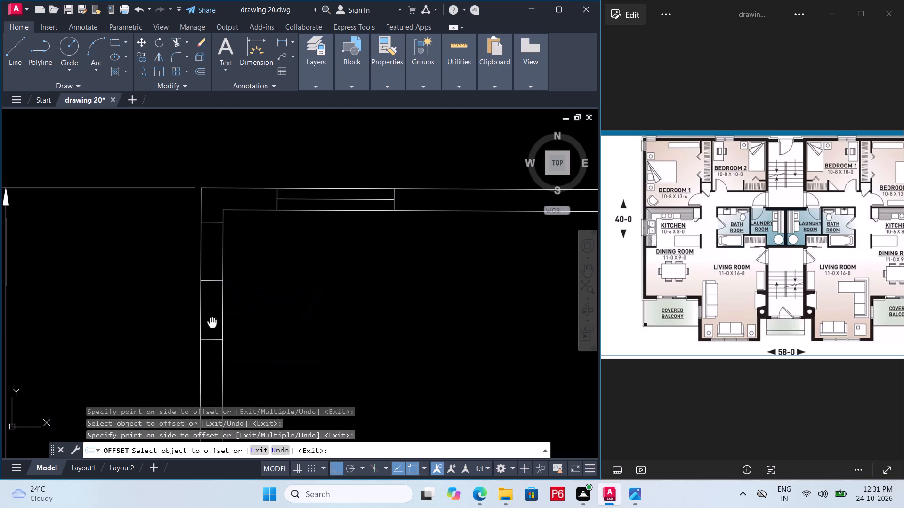
# Draw the glass line along the middle of the left wall between the window's two end lines, and save the drawing.
pyautogui.moveTo(212, 323); pyautogui.dragTo(212, 322, button='middle')
pyautogui.press('l')
pyautogui.press('space')
pyautogui.press('Escape')
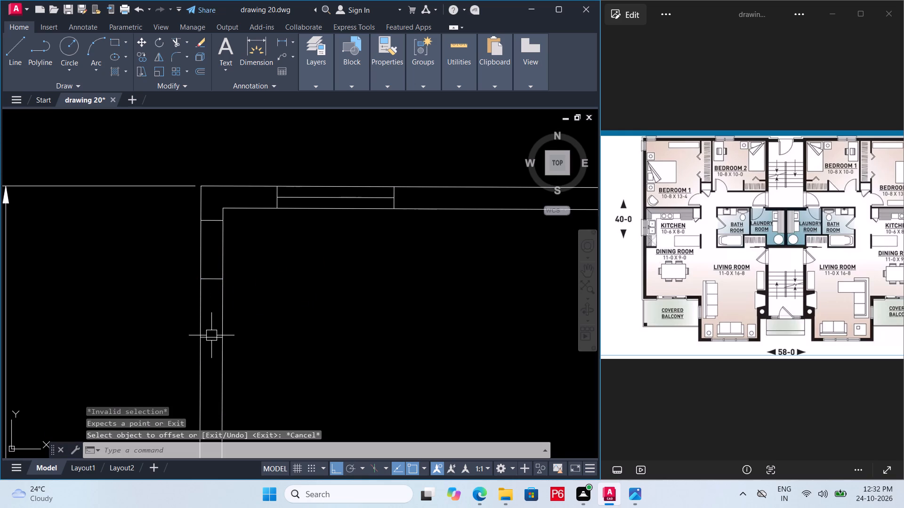
pyautogui.write('l')
pyautogui.press('space')
pyautogui.moveTo(213, 335); pyautogui.dragTo(214, 329)
pyautogui.click(215, 223)
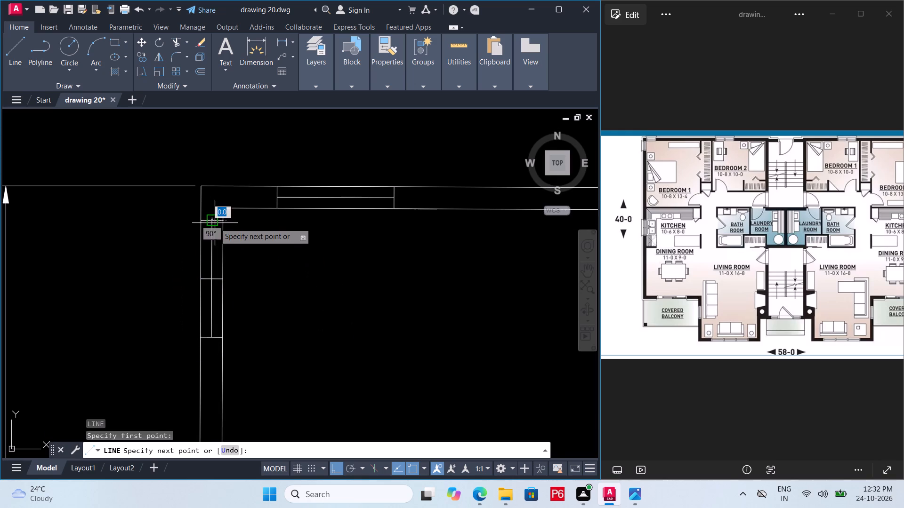
pyautogui.hotkey('ctrl', 's')
pyautogui.hotkey('ctrl', 's')
# Delete the original cross line in the middle of the left-wall window.
pyautogui.click(215, 279)
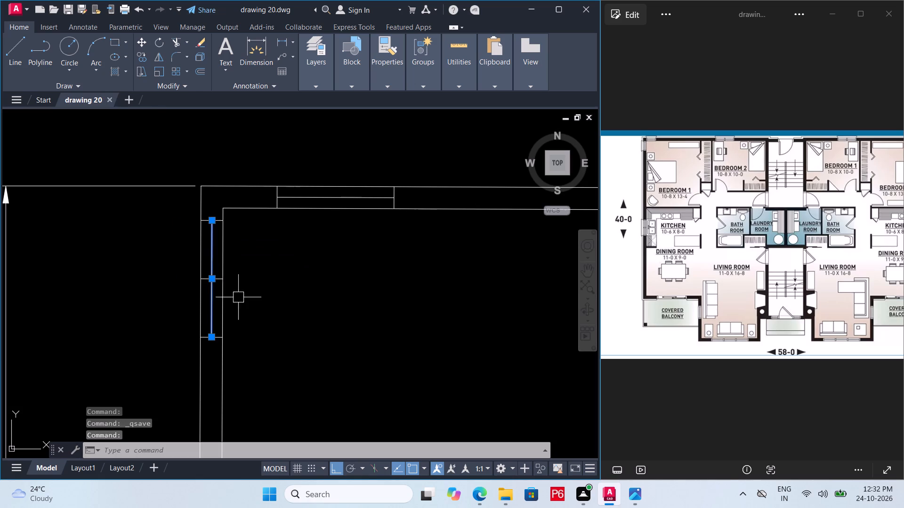
pyautogui.scroll(2, 221, 294)
pyautogui.press('Escape')
pyautogui.click(212, 260)
pyautogui.press('Delete')
pyautogui.scroll(-1, 215, 269)
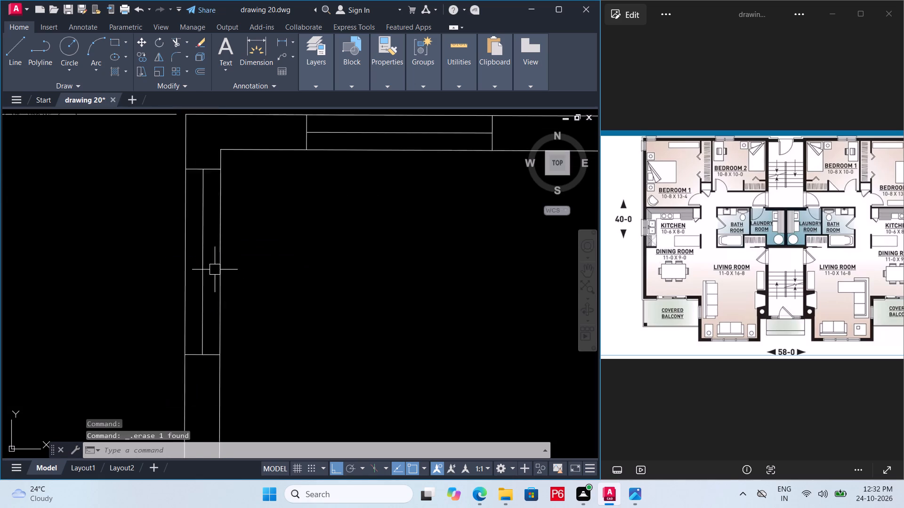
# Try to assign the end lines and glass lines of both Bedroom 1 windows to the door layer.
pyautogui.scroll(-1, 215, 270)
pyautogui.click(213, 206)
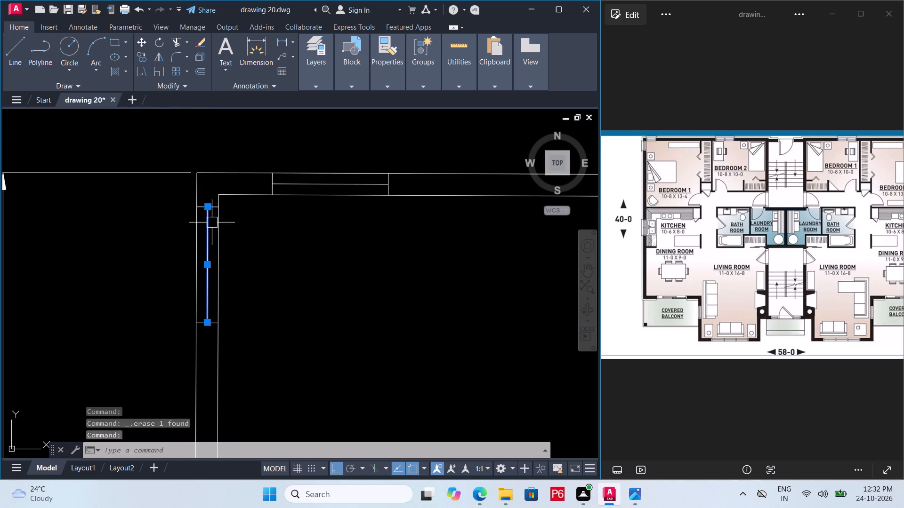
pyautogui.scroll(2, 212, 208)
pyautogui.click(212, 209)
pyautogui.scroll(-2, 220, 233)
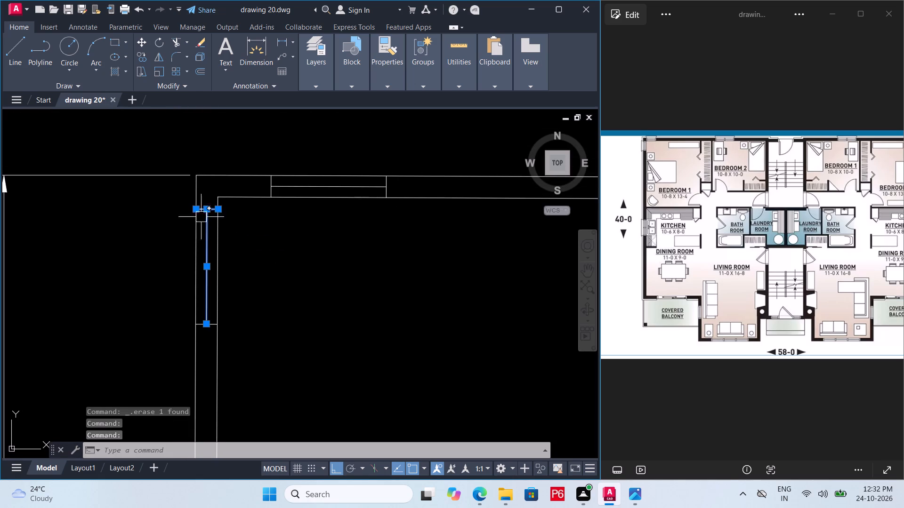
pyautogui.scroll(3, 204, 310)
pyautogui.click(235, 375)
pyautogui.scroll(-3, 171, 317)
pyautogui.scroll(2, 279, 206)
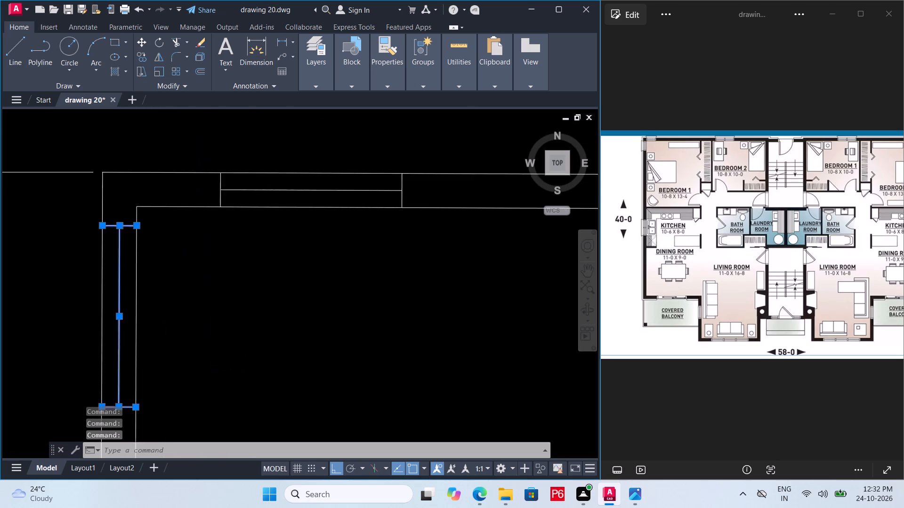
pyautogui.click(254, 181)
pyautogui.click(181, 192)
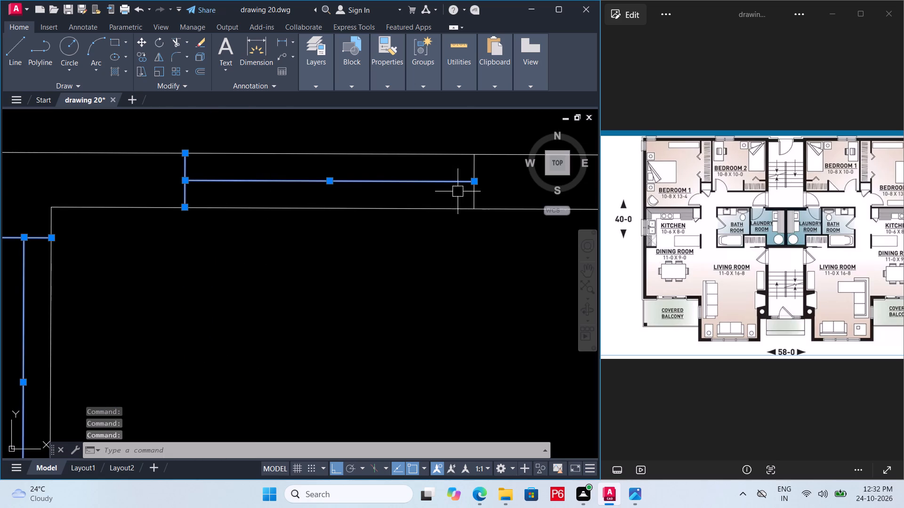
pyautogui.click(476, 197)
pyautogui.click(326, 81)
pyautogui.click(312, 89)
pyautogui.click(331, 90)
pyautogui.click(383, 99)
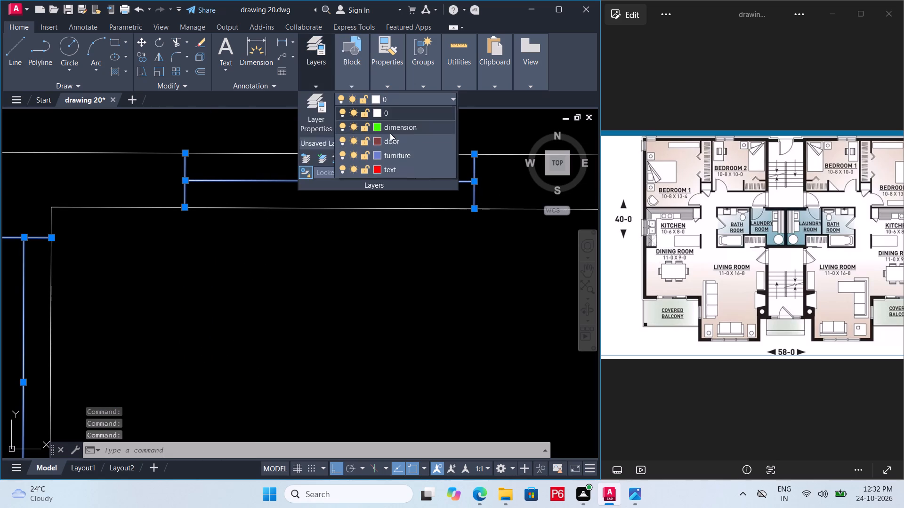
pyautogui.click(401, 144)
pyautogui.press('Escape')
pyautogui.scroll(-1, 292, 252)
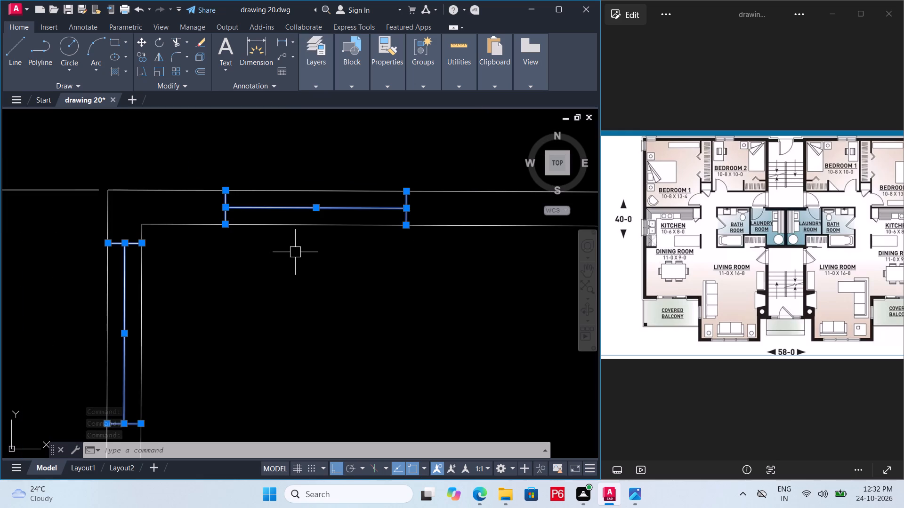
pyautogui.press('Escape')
# Save the drawing.
pyautogui.hotkey('ctrl', 's')
pyautogui.hotkey('ctrl', 's')
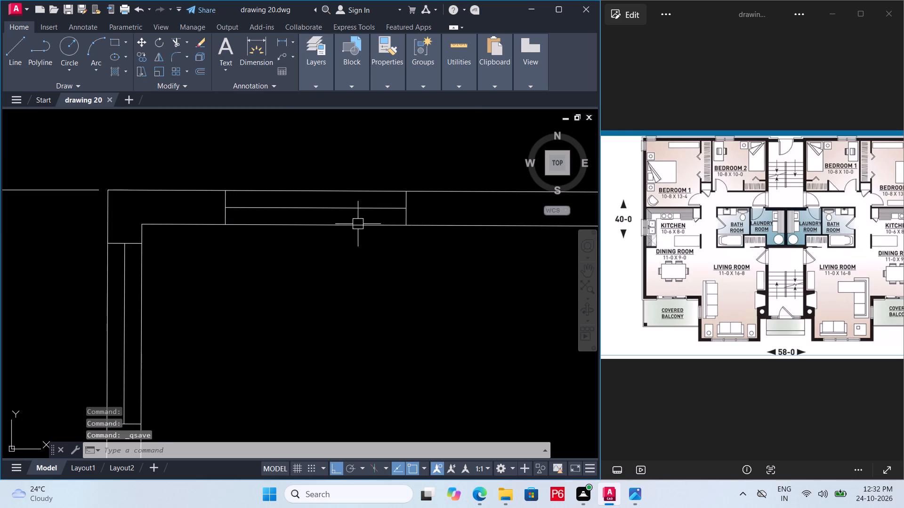
# Assign the end lines and glass lines of both left-apartment Bedroom 1 windows to the door layer, and save the drawing.
pyautogui.moveTo(447, 214); pyautogui.dragTo(446, 188, button='middle')
pyautogui.click(422, 174)
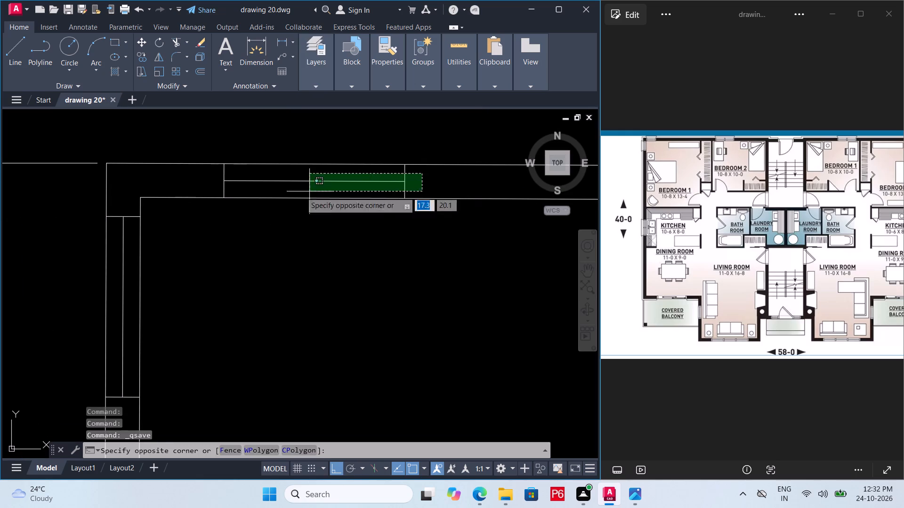
pyautogui.click(212, 185)
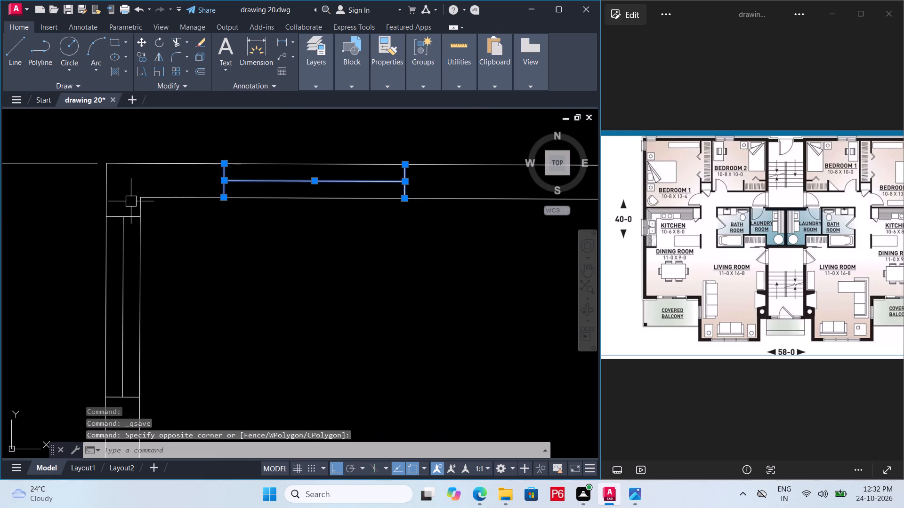
pyautogui.moveTo(132, 198); pyautogui.dragTo(164, 137, button='middle')
pyautogui.click(166, 146)
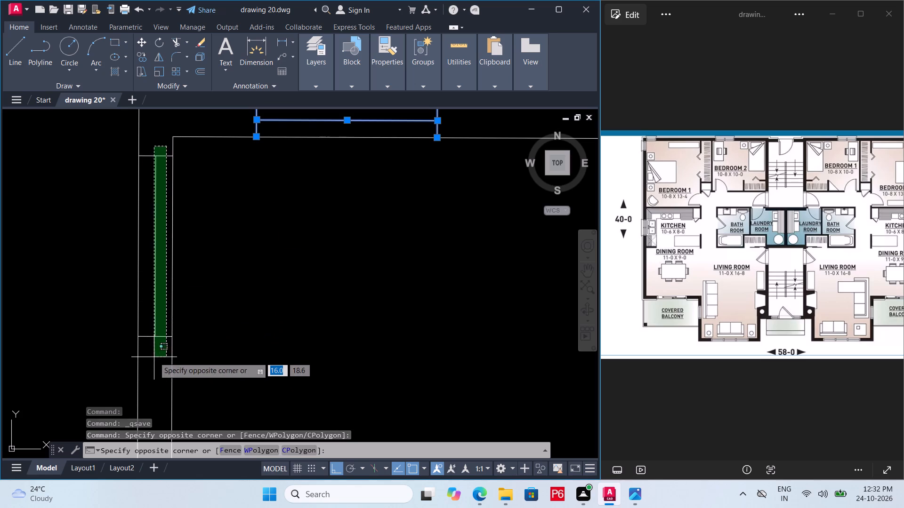
pyautogui.click(151, 358)
pyautogui.click(324, 81)
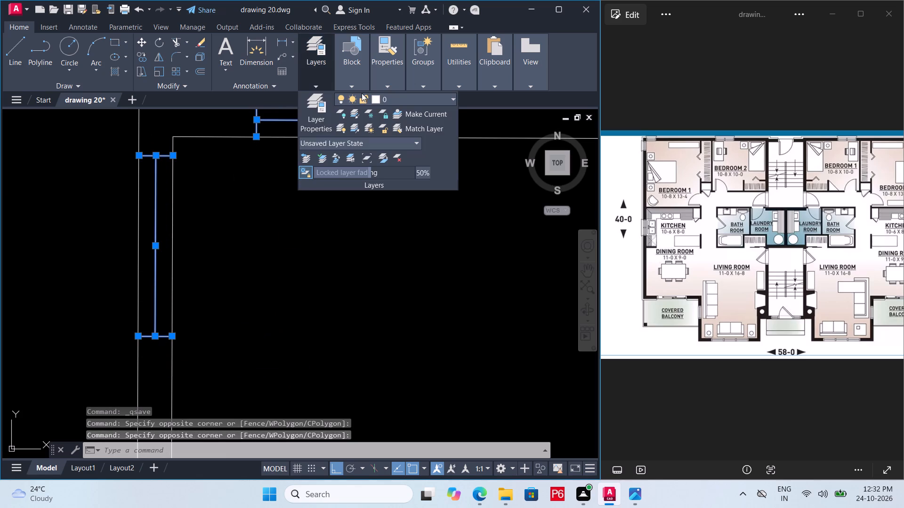
pyautogui.click(393, 101)
pyautogui.click(395, 137)
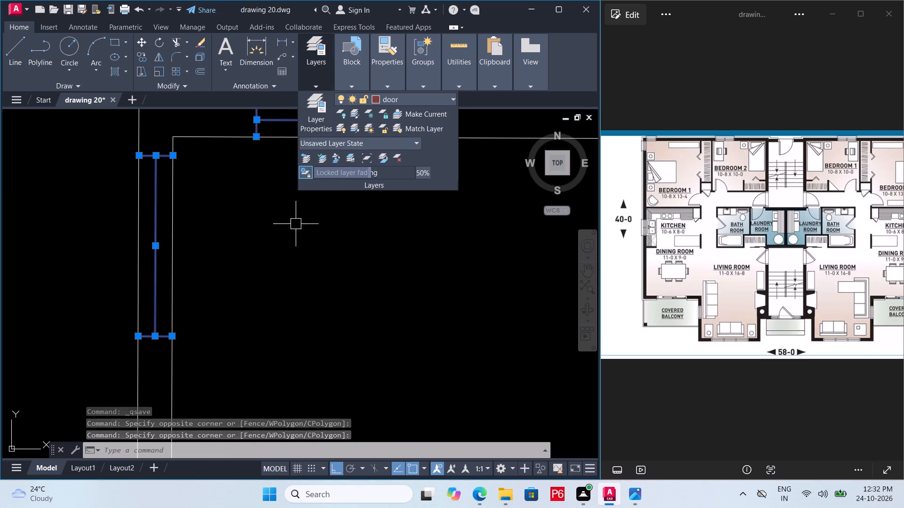
pyautogui.click(282, 241)
pyautogui.click(340, 229)
pyautogui.click(274, 227)
pyautogui.click(351, 223)
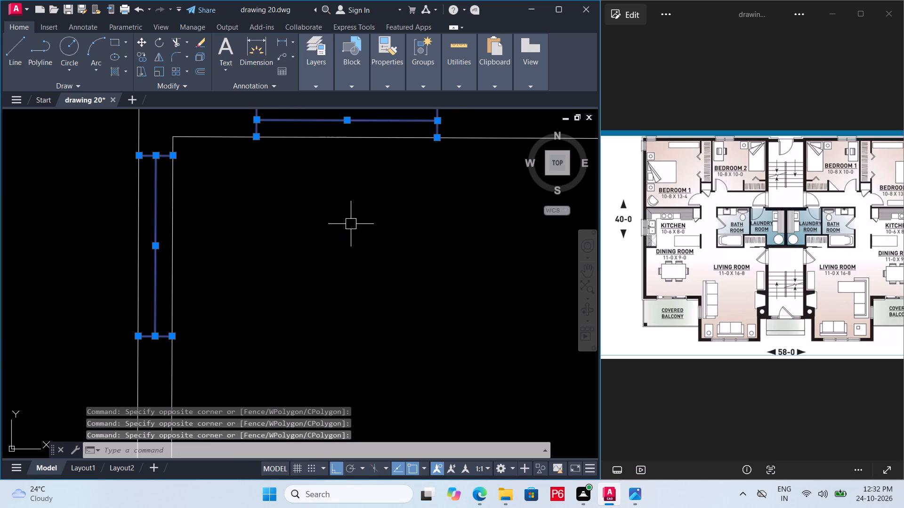
pyautogui.press('space')
pyautogui.scroll(-3, 281, 229)
pyautogui.moveTo(269, 232); pyautogui.dragTo(175, 220, button='middle')
pyautogui.hotkey('ctrl', 's')
pyautogui.hotkey('ctrl', 's')
pyautogui.hotkey('ctrl', 's')
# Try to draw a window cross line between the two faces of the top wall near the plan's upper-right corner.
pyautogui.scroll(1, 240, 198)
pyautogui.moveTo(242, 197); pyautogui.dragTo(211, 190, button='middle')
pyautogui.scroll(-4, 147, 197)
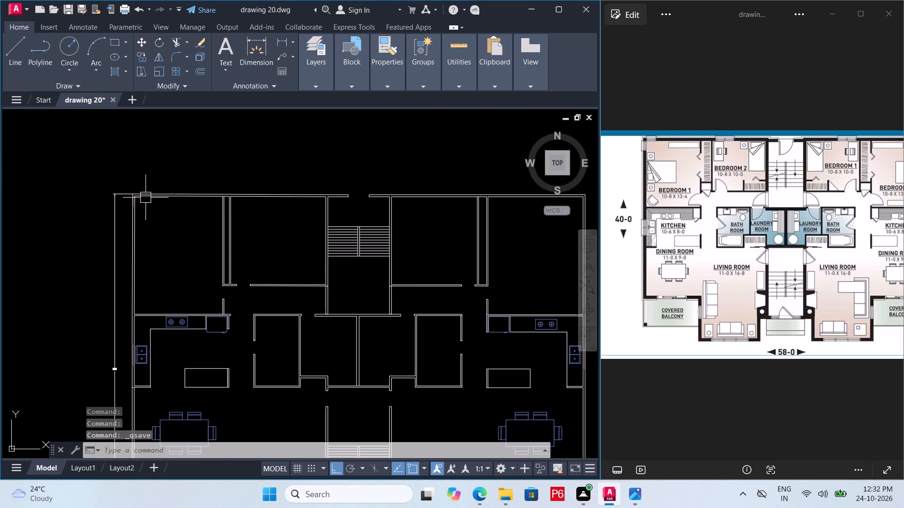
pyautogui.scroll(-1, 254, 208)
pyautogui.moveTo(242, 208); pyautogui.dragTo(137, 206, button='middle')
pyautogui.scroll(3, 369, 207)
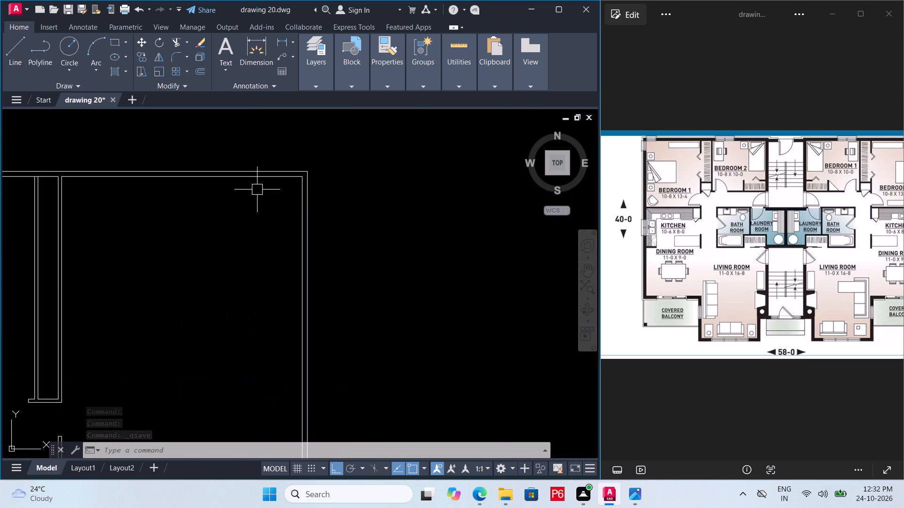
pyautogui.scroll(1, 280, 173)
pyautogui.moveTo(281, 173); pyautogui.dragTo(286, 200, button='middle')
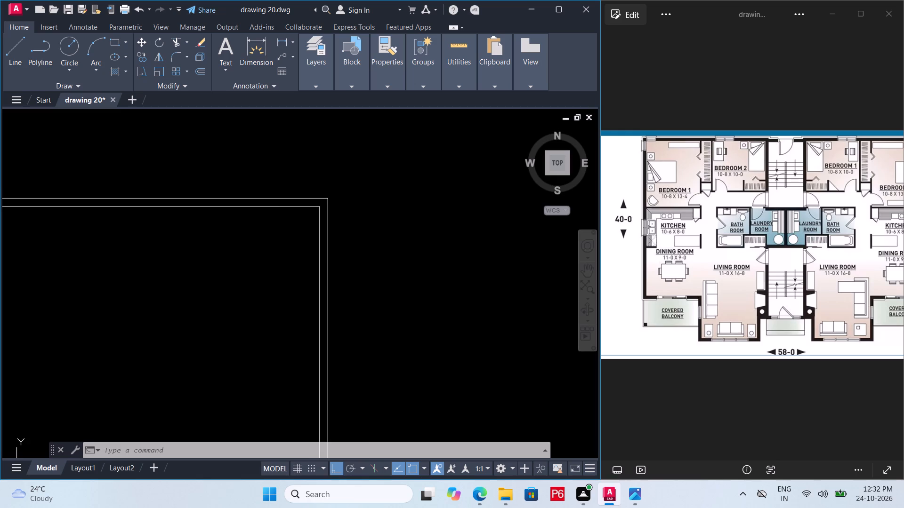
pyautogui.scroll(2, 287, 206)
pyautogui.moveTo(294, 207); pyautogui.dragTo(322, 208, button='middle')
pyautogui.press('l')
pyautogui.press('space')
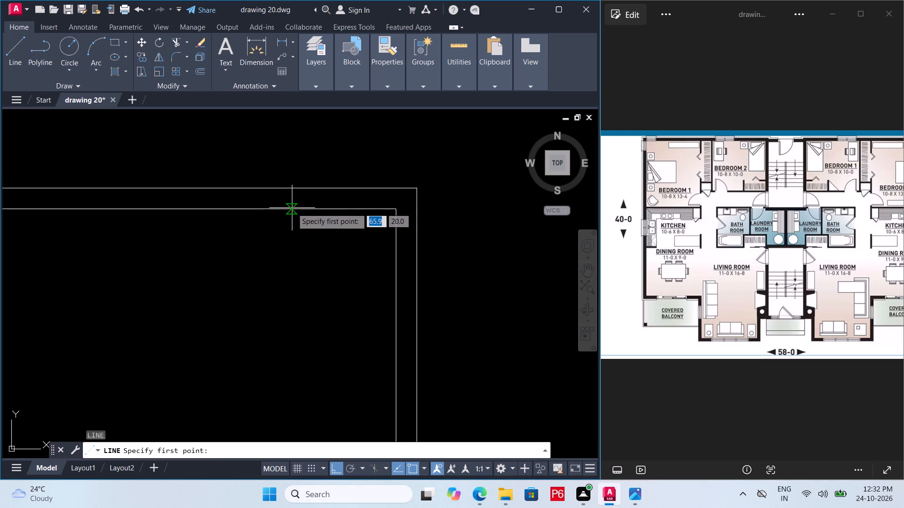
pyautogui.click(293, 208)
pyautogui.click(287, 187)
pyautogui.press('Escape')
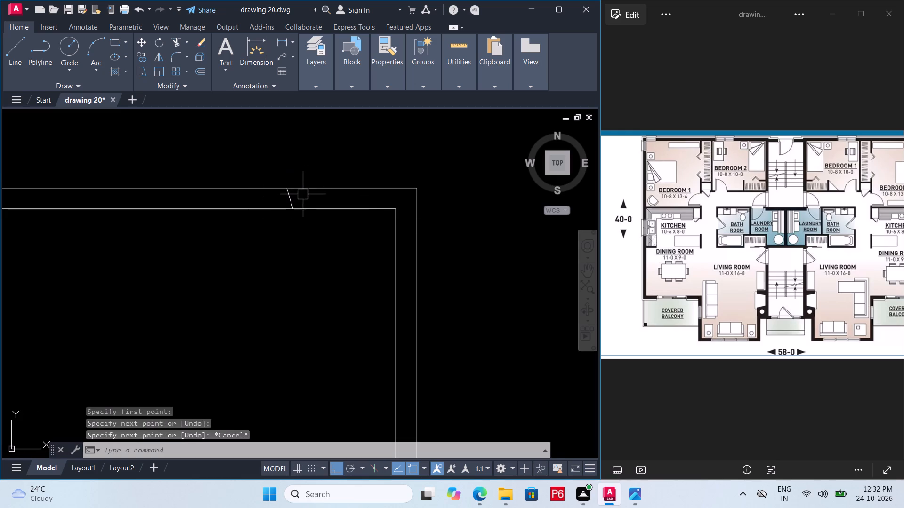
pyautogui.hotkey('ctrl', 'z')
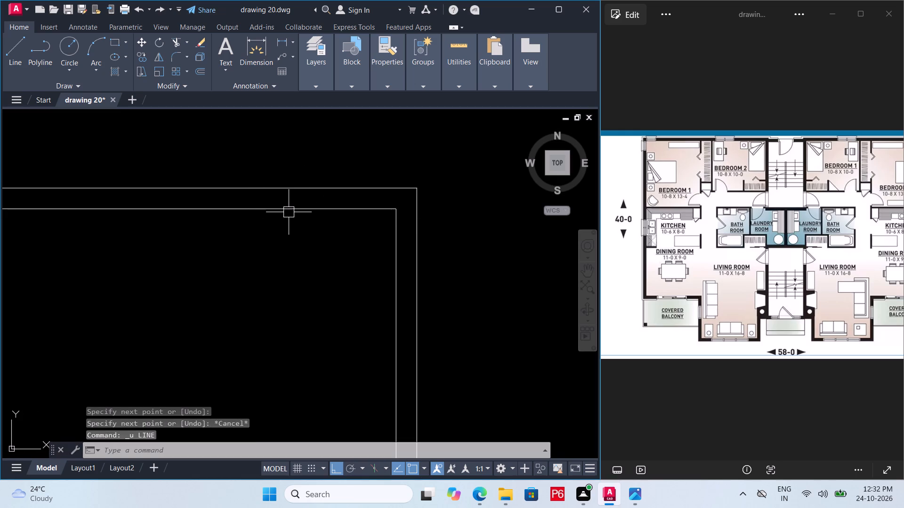
# Draw a straight cross line between the two faces of the top wall near the plan's upper-right corner.
pyautogui.press('l')
pyautogui.press('space')
pyautogui.click(301, 209)
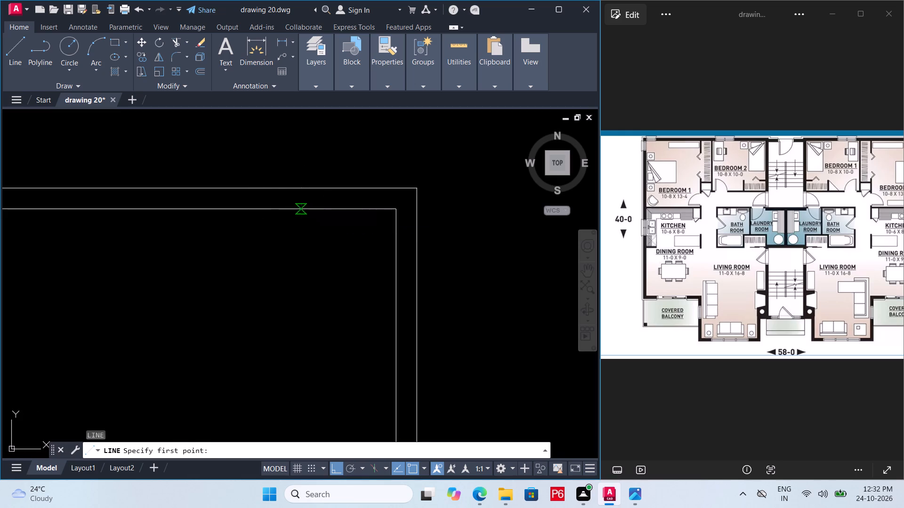
pyautogui.click(302, 190)
pyautogui.press('Escape')
# Offset the top-wall cross line by 0.61 to both sides for the window's end lines.
pyautogui.click(301, 198)
pyautogui.press('o')
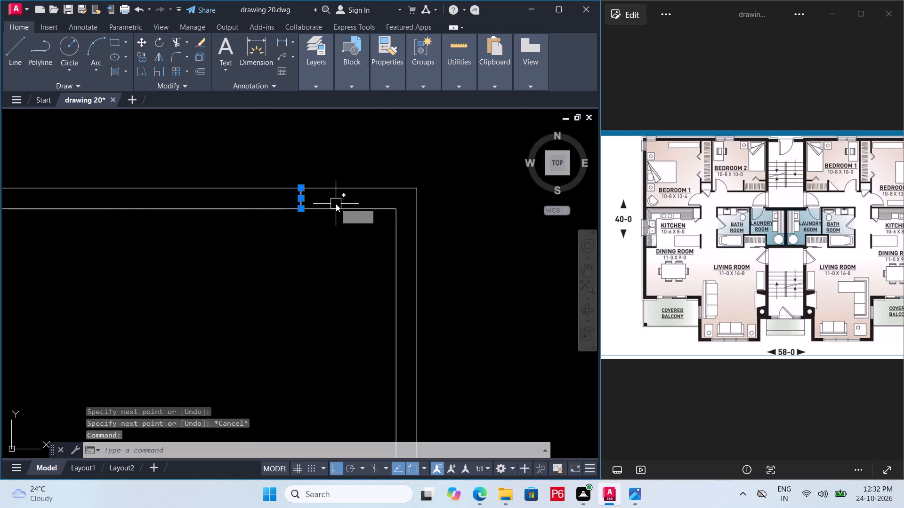
pyautogui.press('Return')
pyautogui.write('0.')
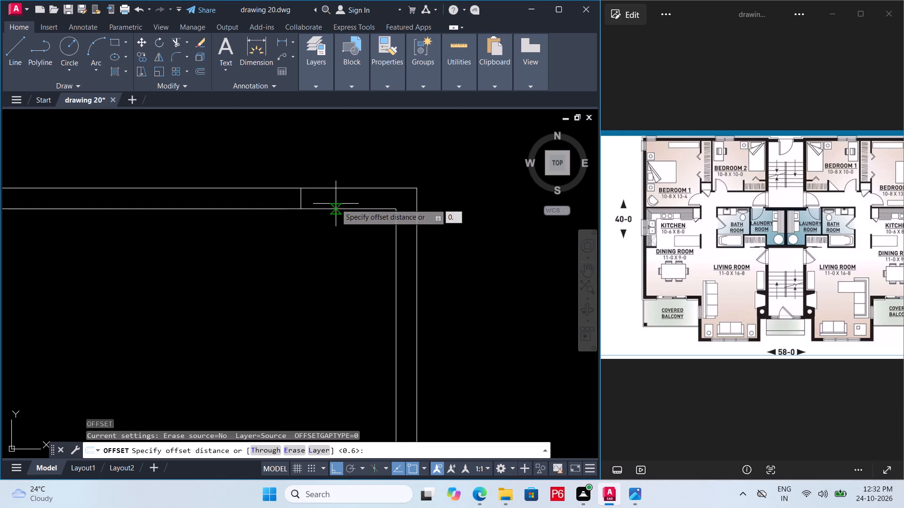
pyautogui.write('61')
pyautogui.press('Return')
pyautogui.click(336, 204)
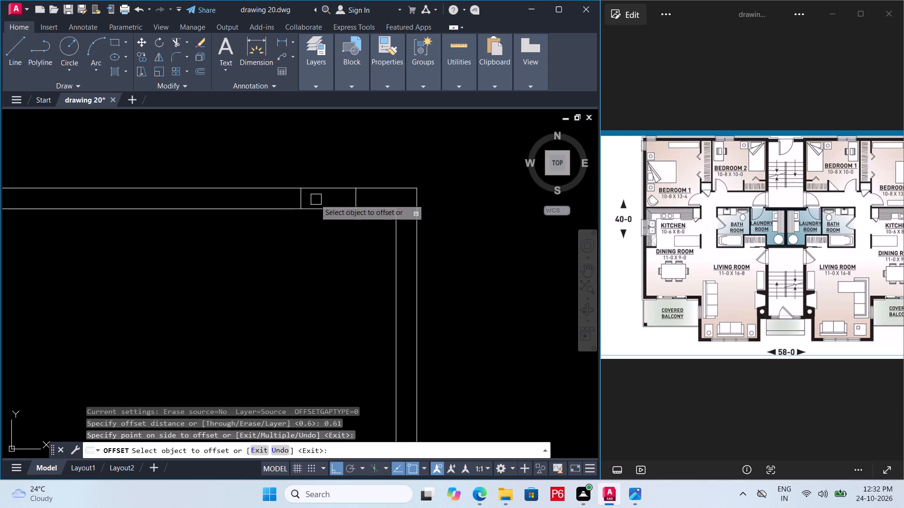
pyautogui.click(304, 197)
pyautogui.click(227, 214)
pyautogui.press('Escape')
# Draw the glass line along the middle of the top wall between the window's two end lines.
pyautogui.press('l')
pyautogui.press('space')
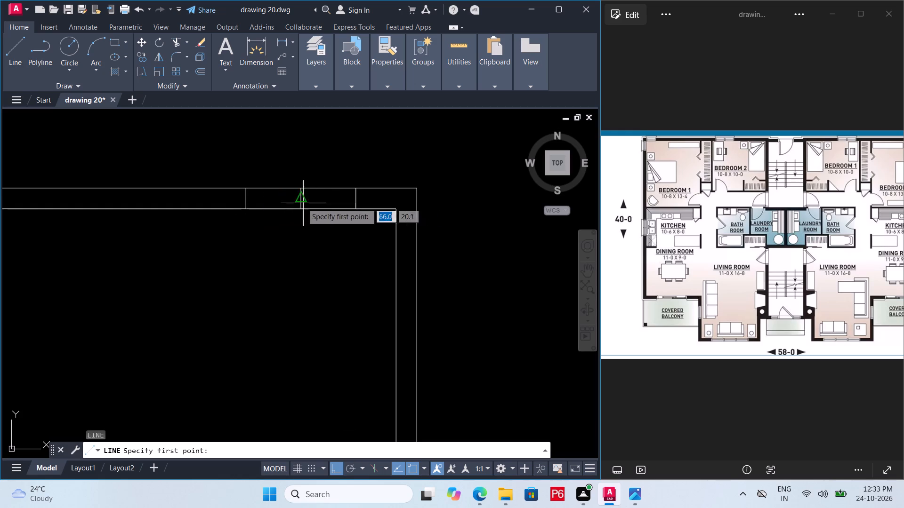
pyautogui.moveTo(244, 200); pyautogui.dragTo(262, 200)
pyautogui.click(354, 198)
pyautogui.press('Escape')
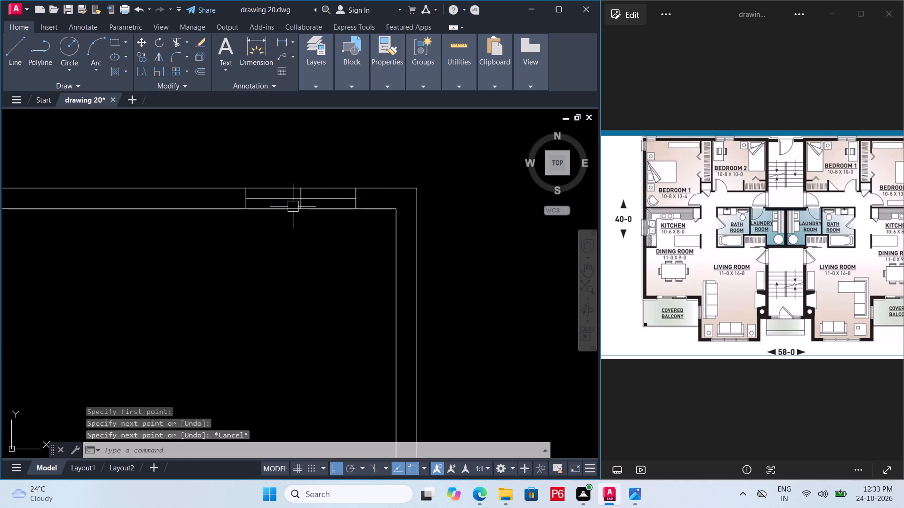
# Delete the original cross line in the middle of the top-wall window.
pyautogui.click(303, 203)
pyautogui.scroll(2, 299, 210)
pyautogui.press('Escape')
pyautogui.click(299, 202)
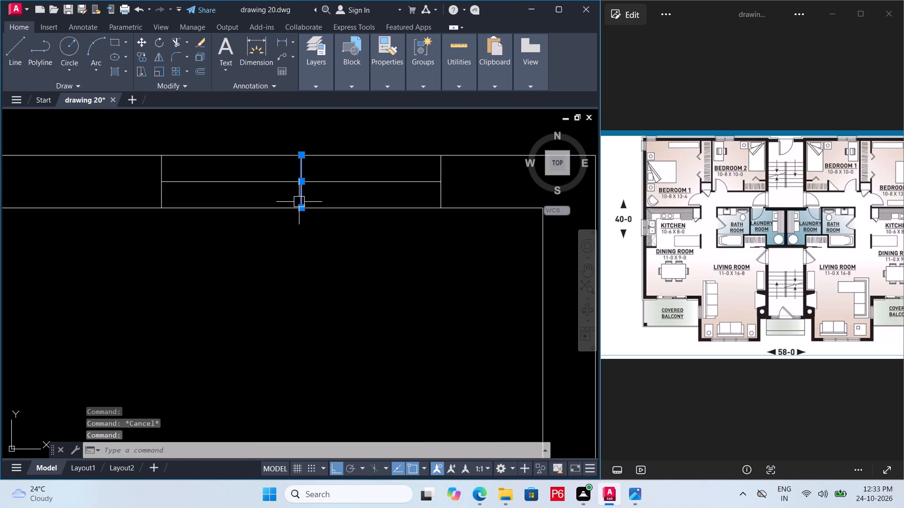
pyautogui.press('Delete')
# Draw a cross line between the two faces of the right exterior wall, a short distance below the upper-right corner.
pyautogui.scroll(-3, 299, 202)
pyautogui.moveTo(278, 182); pyautogui.dragTo(278, 177, button='middle')
pyautogui.scroll(1, 338, 230)
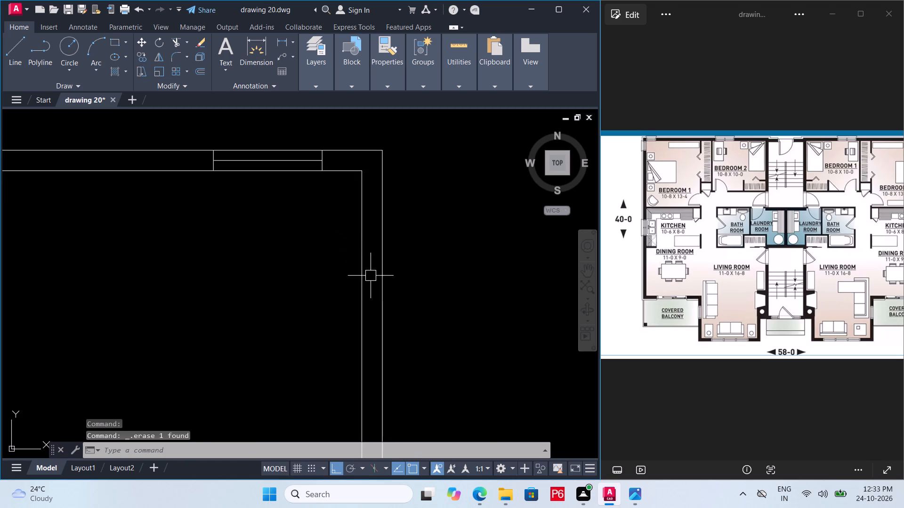
pyautogui.moveTo(371, 277); pyautogui.dragTo(365, 241, button='middle')
pyautogui.press('l')
pyautogui.press('space')
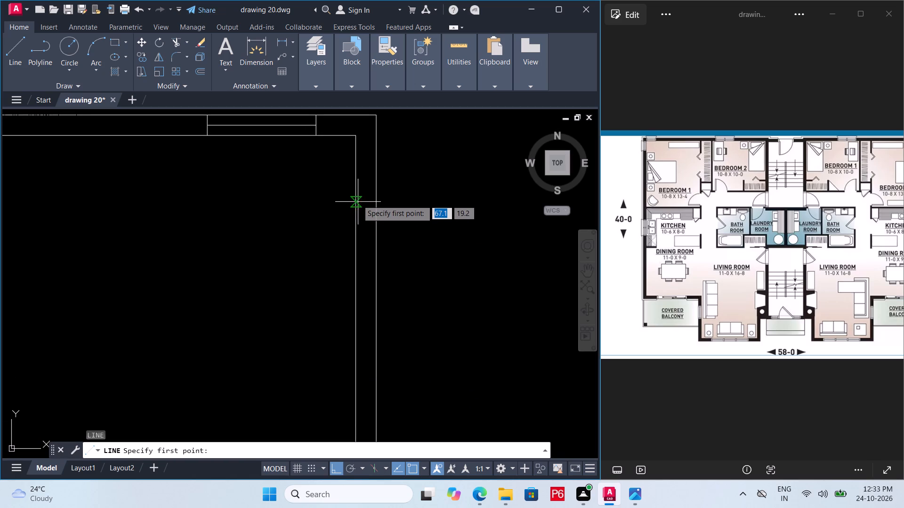
pyautogui.moveTo(355, 206); pyautogui.dragTo(362, 206)
pyautogui.click(376, 207)
pyautogui.press('Escape')
# Offset the right-wall cross line upward and downward by the same 0.61 distance for the window's end lines.
pyautogui.click(368, 208)
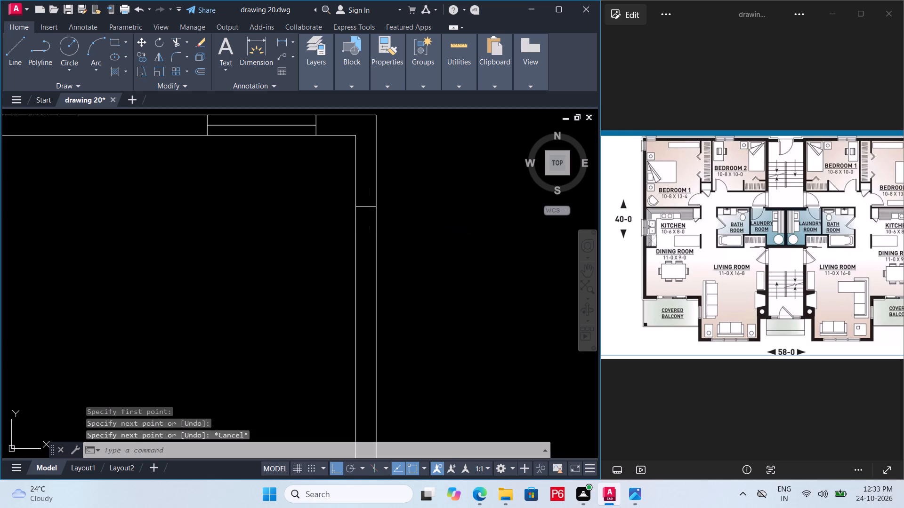
pyautogui.press('o')
pyautogui.press('Return')
pyautogui.press('Return')
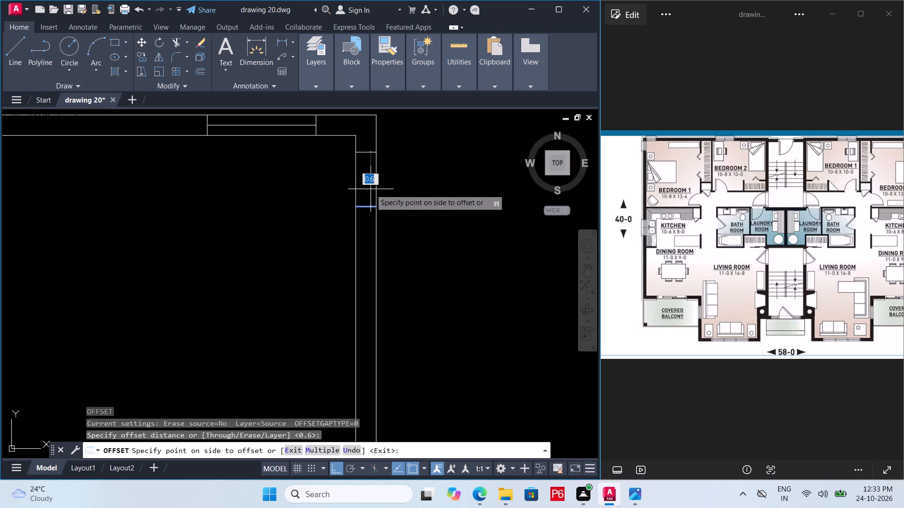
pyautogui.click(370, 188)
pyautogui.click(361, 207)
pyautogui.click(367, 248)
pyautogui.press('Escape')
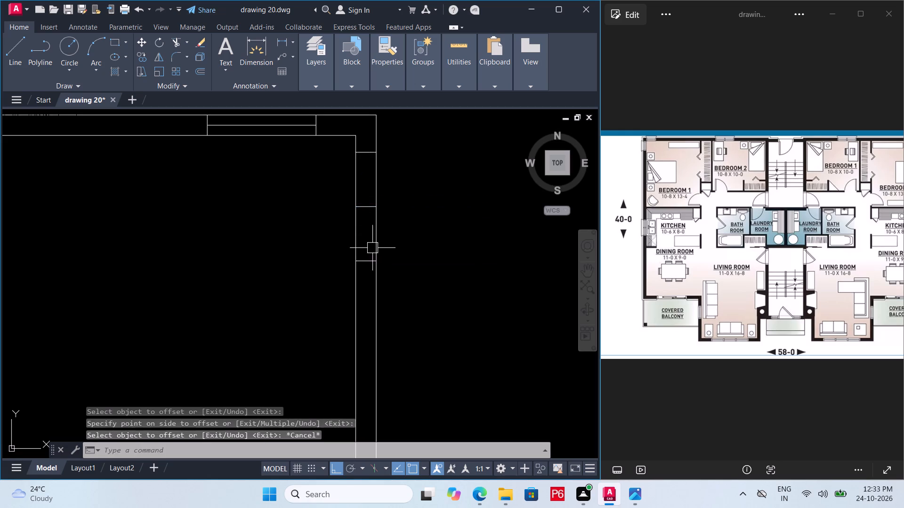
# Draw the glass line along the middle of the right wall between the window's two end lines.
pyautogui.press('l')
pyautogui.press('space')
pyautogui.click(364, 261)
pyautogui.click(368, 156)
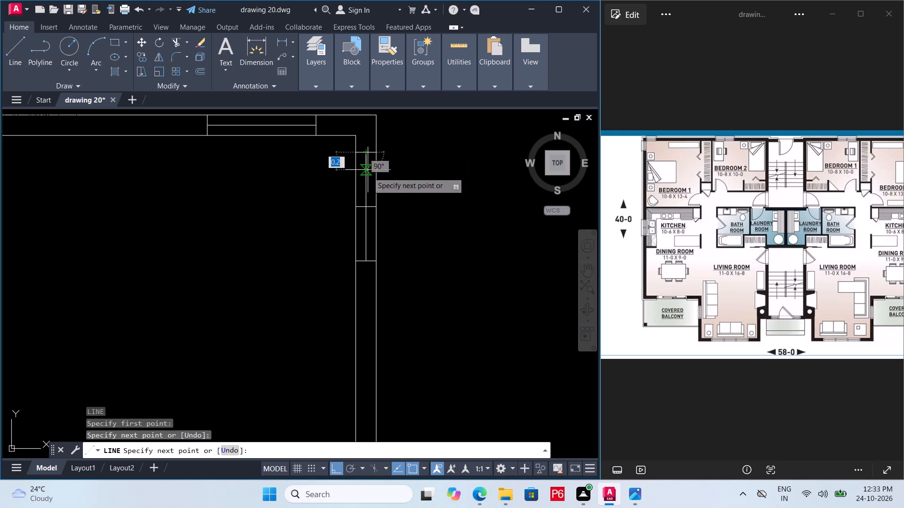
pyautogui.press('Escape')
# Delete the original cross line in the middle of the right-wall window, and save the drawing.
pyautogui.click(374, 208)
pyautogui.press('Delete')
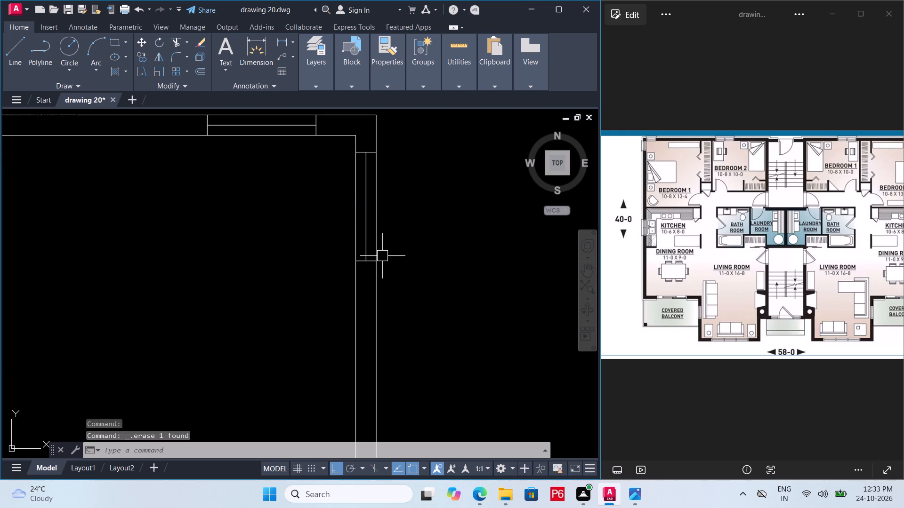
pyautogui.hotkey('ctrl', 's')
pyautogui.hotkey('ctrl', 's')
# Assign the end lines and glass lines of the right-wall and top-wall windows near the upper-right corner to the door layer.
pyautogui.moveTo(379, 261); pyautogui.dragTo(400, 272, button='middle')
pyautogui.scroll(-1, 379, 261)
pyautogui.scroll(2, 391, 234)
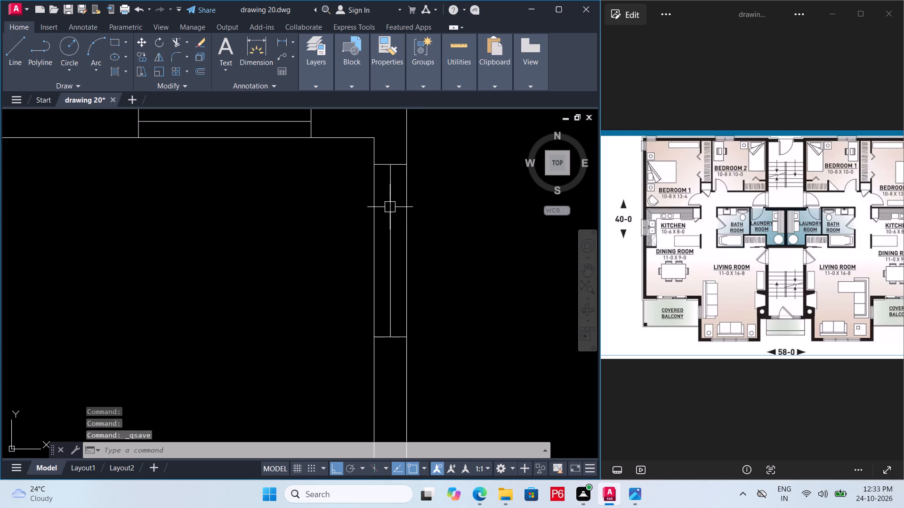
pyautogui.click(388, 206)
pyautogui.click(398, 167)
pyautogui.click(396, 339)
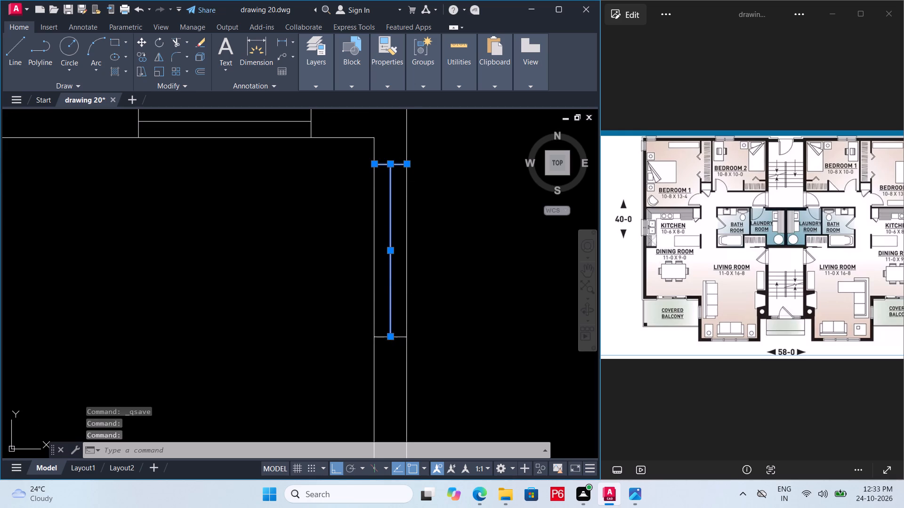
pyautogui.scroll(-1, 354, 274)
pyautogui.moveTo(354, 274); pyautogui.dragTo(424, 366, button='middle')
pyautogui.scroll(1, 381, 277)
pyautogui.click(384, 266)
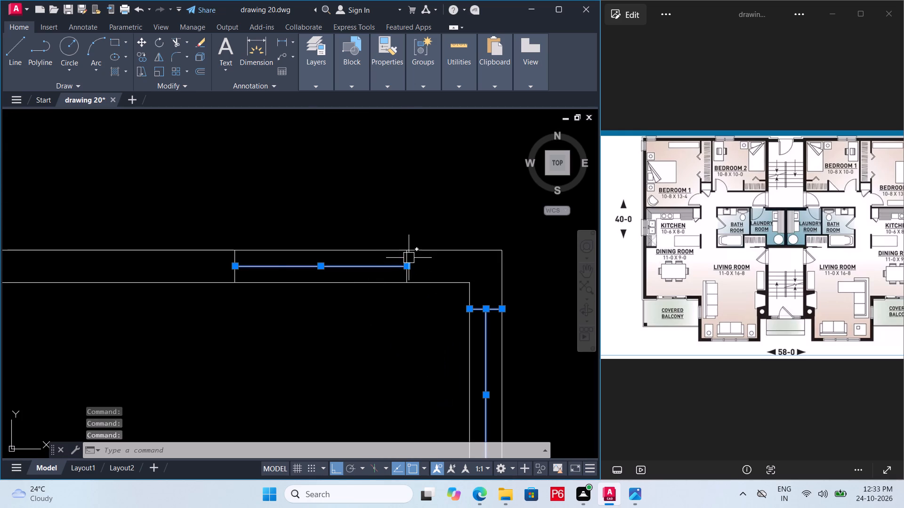
pyautogui.click(406, 256)
pyautogui.click(236, 256)
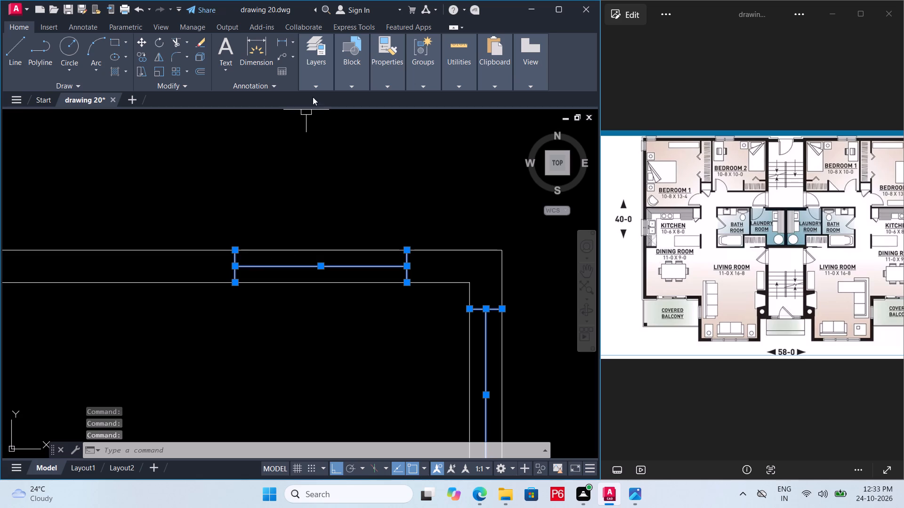
pyautogui.click(315, 84)
pyautogui.click(320, 85)
pyautogui.click(410, 99)
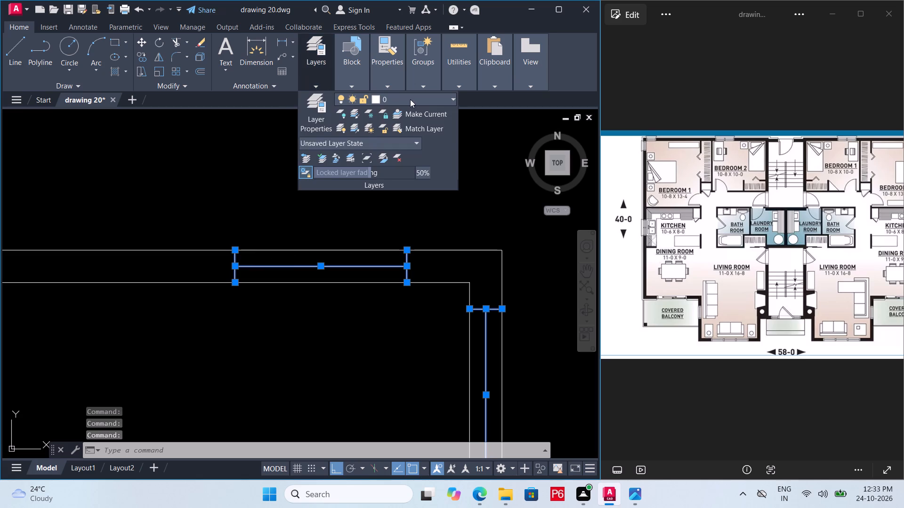
pyautogui.click(395, 144)
pyautogui.press('Escape')
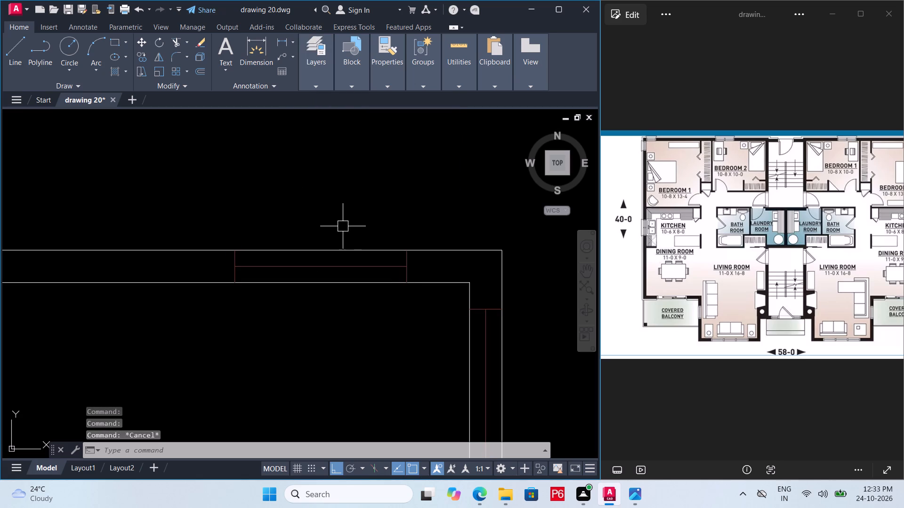
# Save the drawing.
pyautogui.hotkey('ctrl', 's')
pyautogui.hotkey('ctrl', 's')
pyautogui.hotkey('ctrl', 's')
pyautogui.hotkey('ctrl', 's')
pyautogui.hotkey('ctrl', 's')
pyautogui.hotkey('ctrl', 's')
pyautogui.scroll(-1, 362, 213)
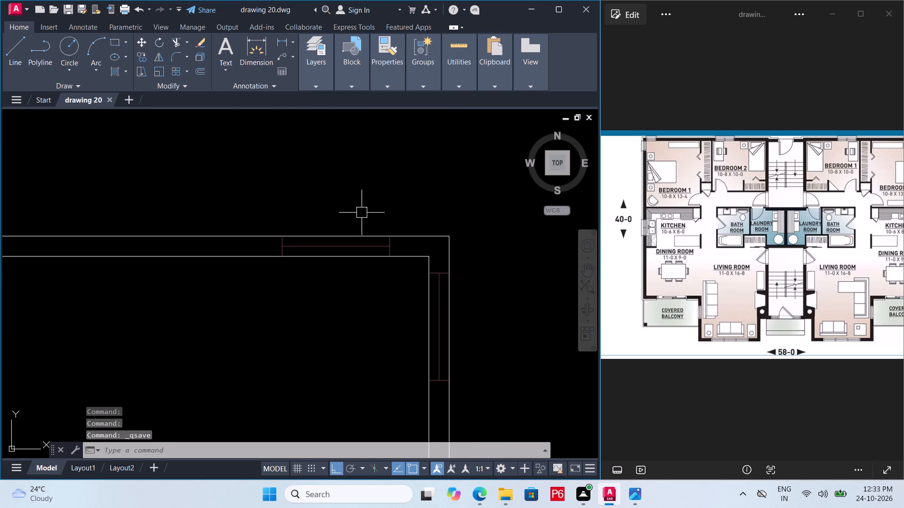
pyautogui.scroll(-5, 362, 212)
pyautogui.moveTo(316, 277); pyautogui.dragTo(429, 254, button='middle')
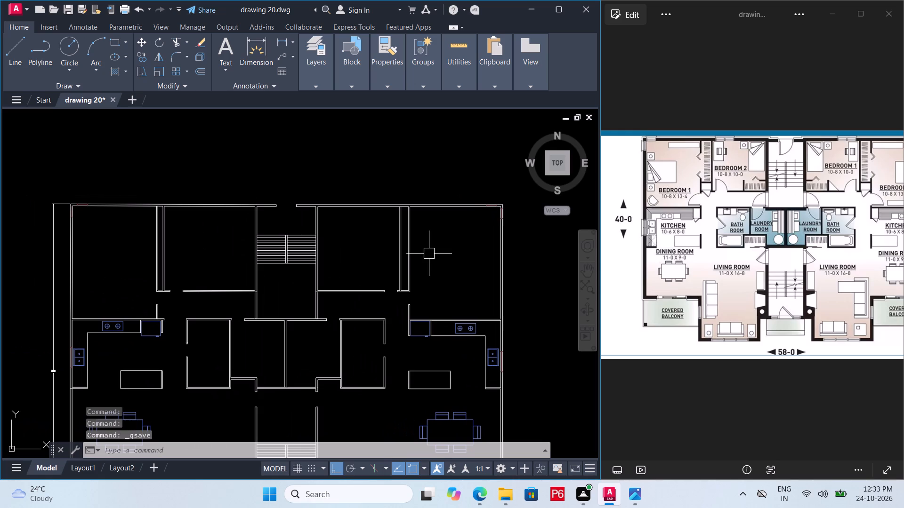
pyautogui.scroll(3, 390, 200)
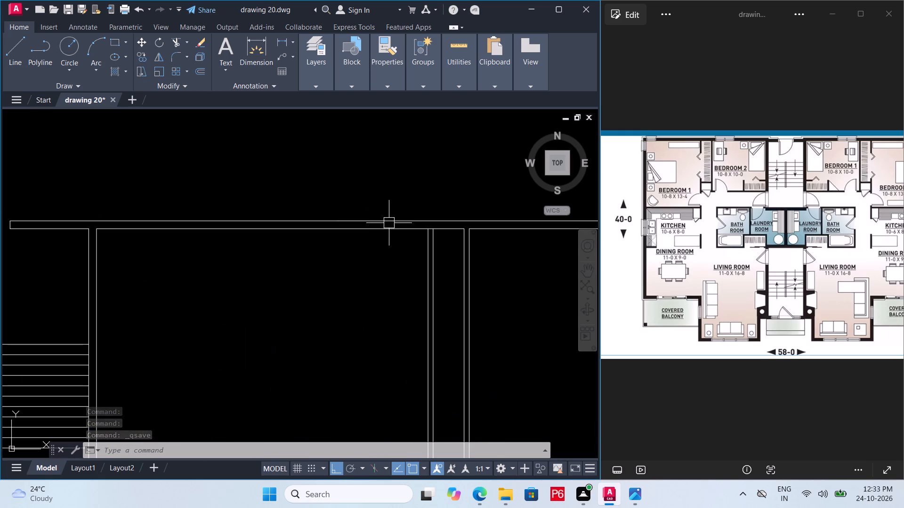
# Draw a cross line through the top wall of the right apartment's Bedroom 1, the room beside the stairwell.
pyautogui.scroll(1, 420, 230)
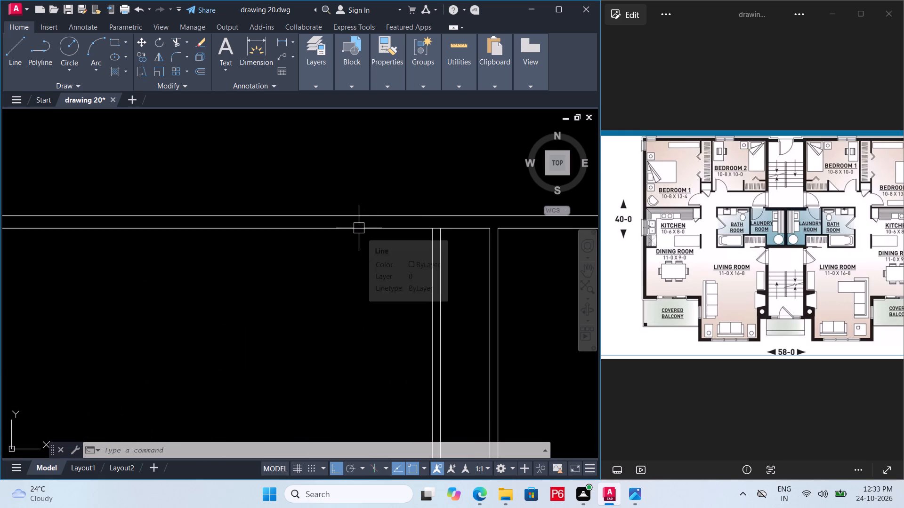
pyautogui.write('l')
pyautogui.press('space')
pyautogui.scroll(2, 342, 230)
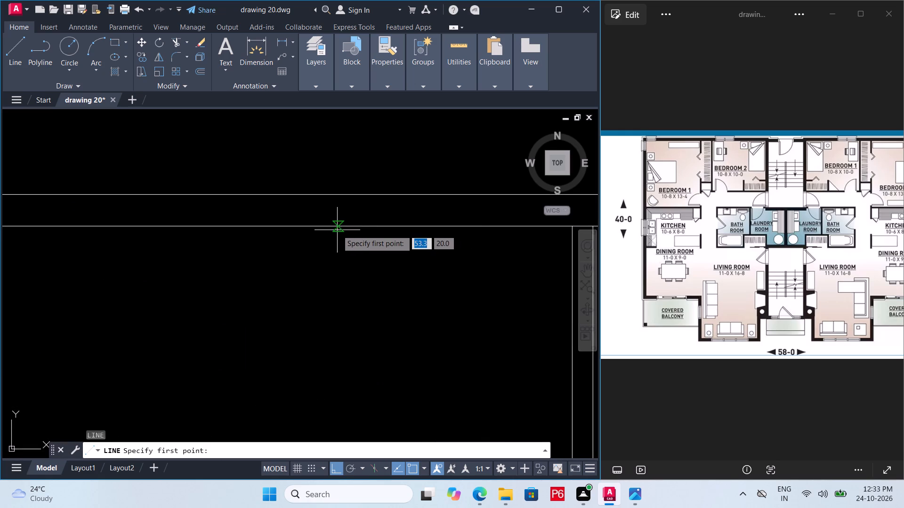
pyautogui.click(311, 225)
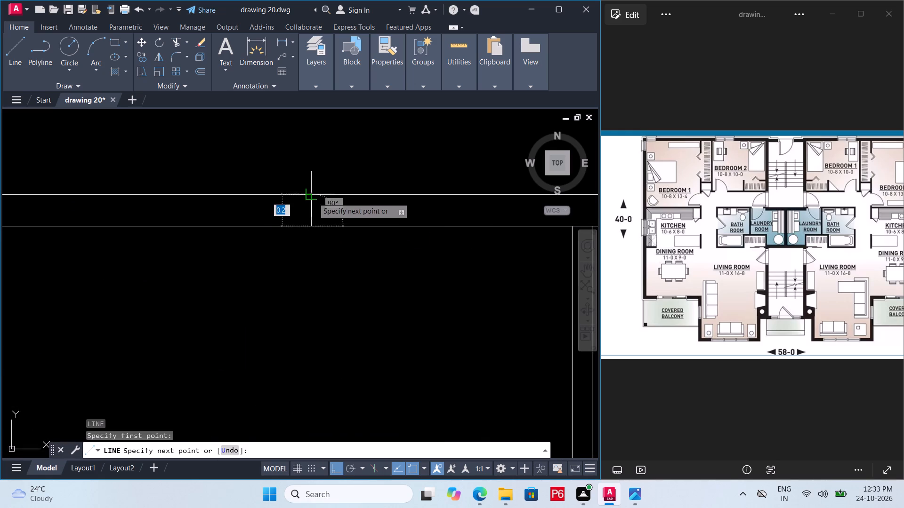
pyautogui.click(313, 193)
pyautogui.press('Escape')
# Offset the cross line in Bedroom 1's top wall by 0.91 to both sides as the window's end lines.
pyautogui.click(310, 206)
pyautogui.press('p')
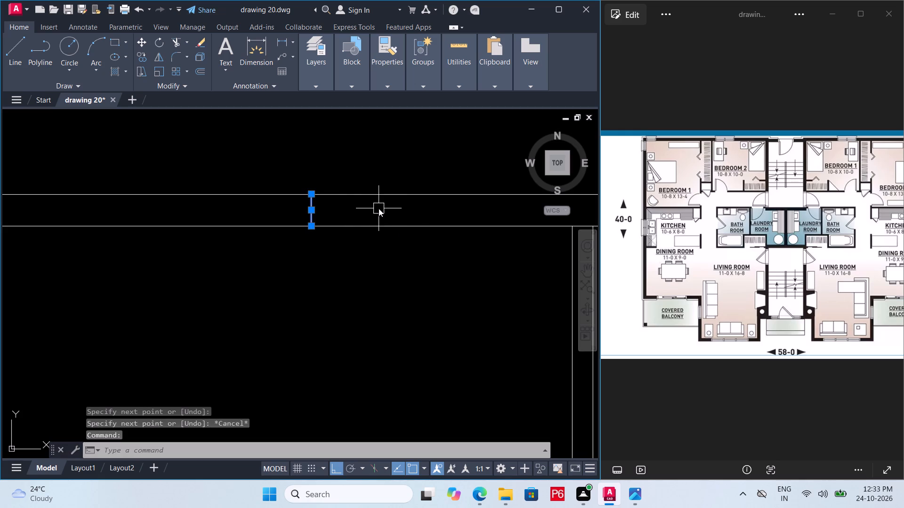
pyautogui.press('BackSpace')
pyautogui.press('o')
pyautogui.press('Return')
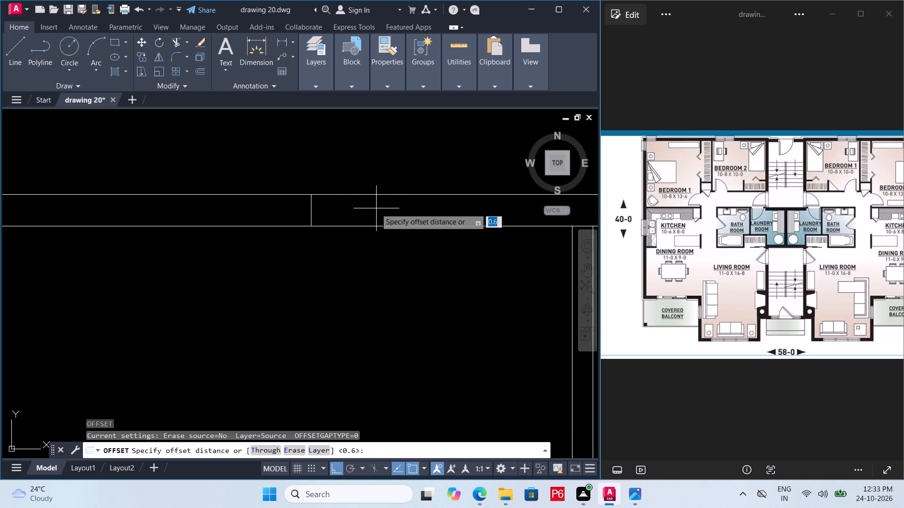
pyautogui.press('0')
pyautogui.press('Return')
pyautogui.press('.')
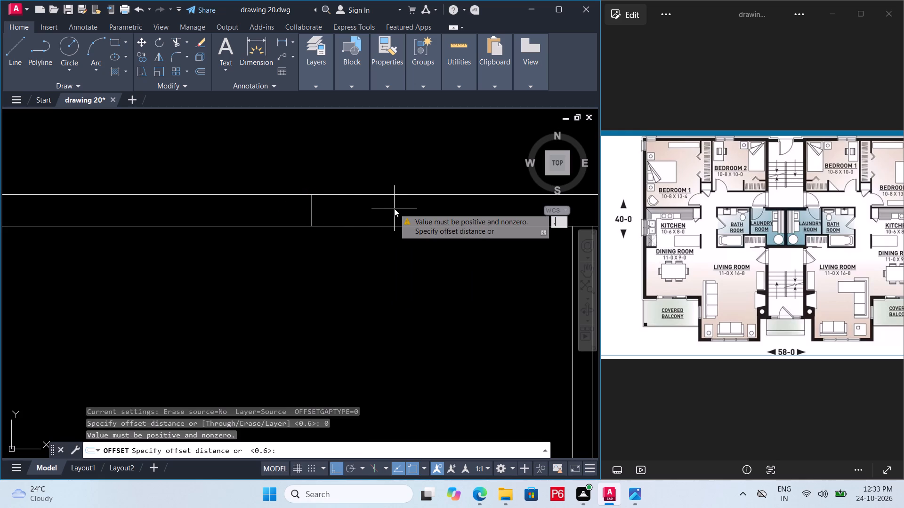
pyautogui.write('91')
pyautogui.press('Return')
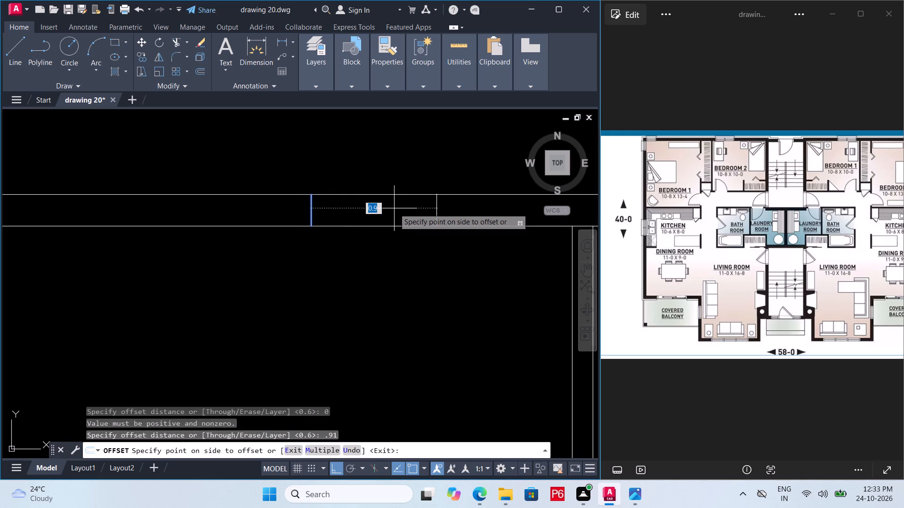
pyautogui.click(402, 208)
pyautogui.moveTo(314, 211); pyautogui.dragTo(305, 212)
pyautogui.click(200, 221)
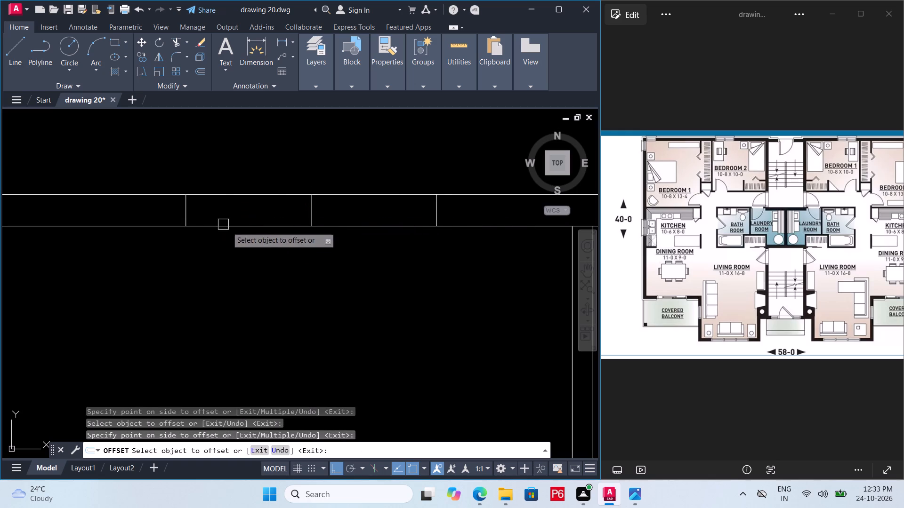
pyautogui.scroll(-3, 272, 238)
pyautogui.scroll(3, 280, 251)
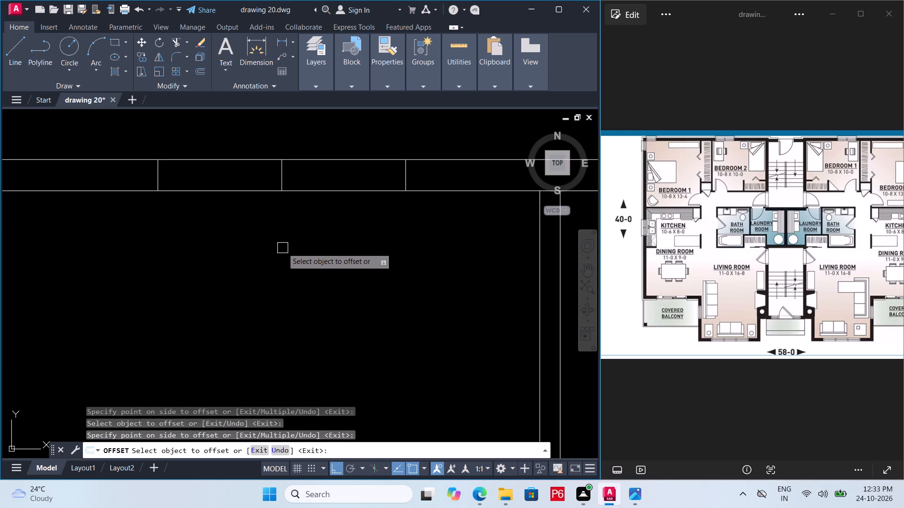
pyautogui.press('l')
pyautogui.press('space')
pyautogui.press('Escape')
# Draw the glass line along the middle of Bedroom 1's top wall between the window's two end lines.
pyautogui.write('l')
pyautogui.press('space')
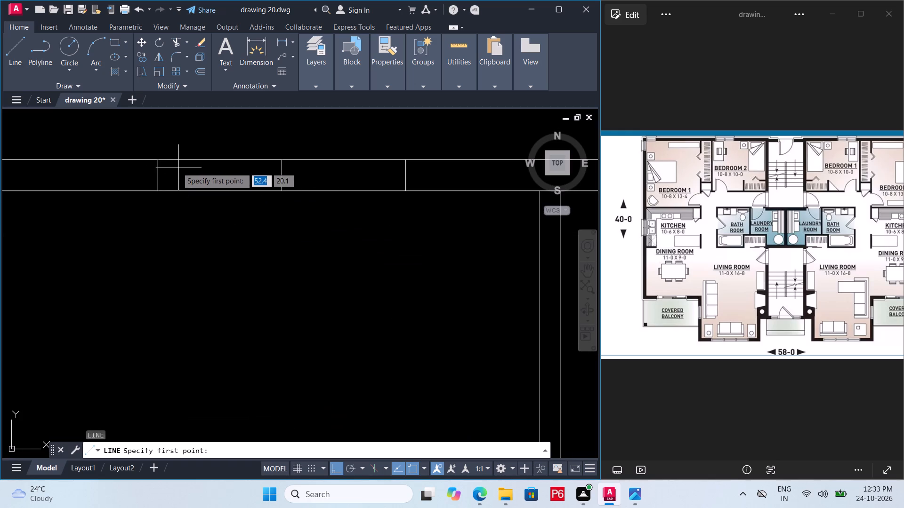
pyautogui.click(163, 171)
pyautogui.click(407, 172)
pyautogui.press('Escape')
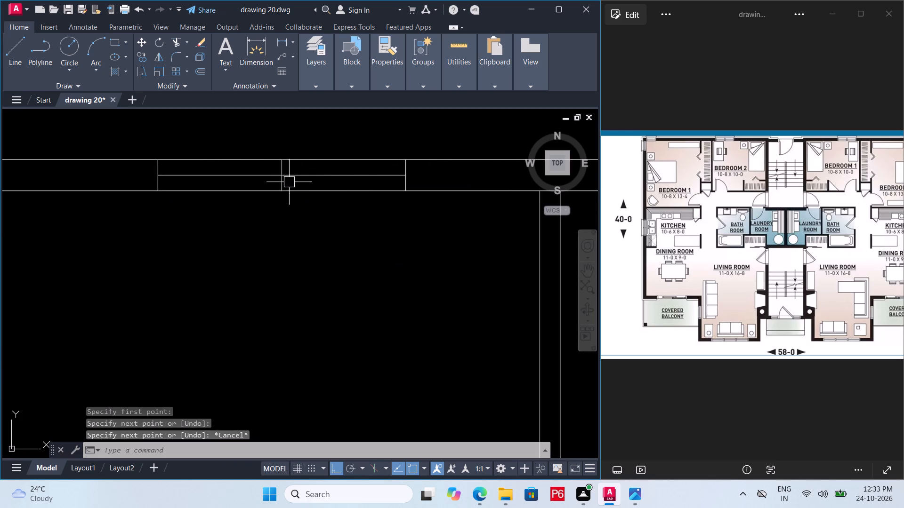
# Delete the original cross line in the middle of the Bedroom 1 window.
pyautogui.doubleClick(282, 183)
pyautogui.press('Delete')
# Assign the Bedroom 1 window's end lines and glass line to the door layer.
pyautogui.click(424, 170)
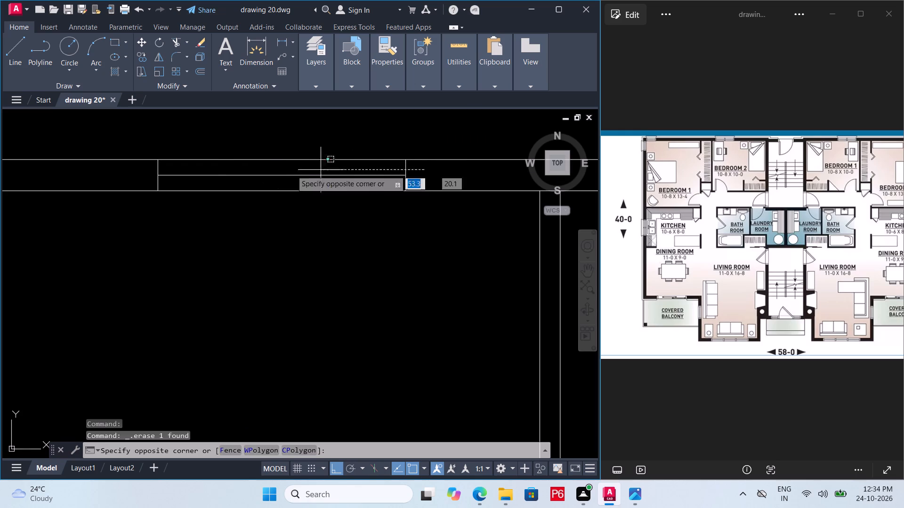
pyautogui.click(80, 187)
pyautogui.click(311, 75)
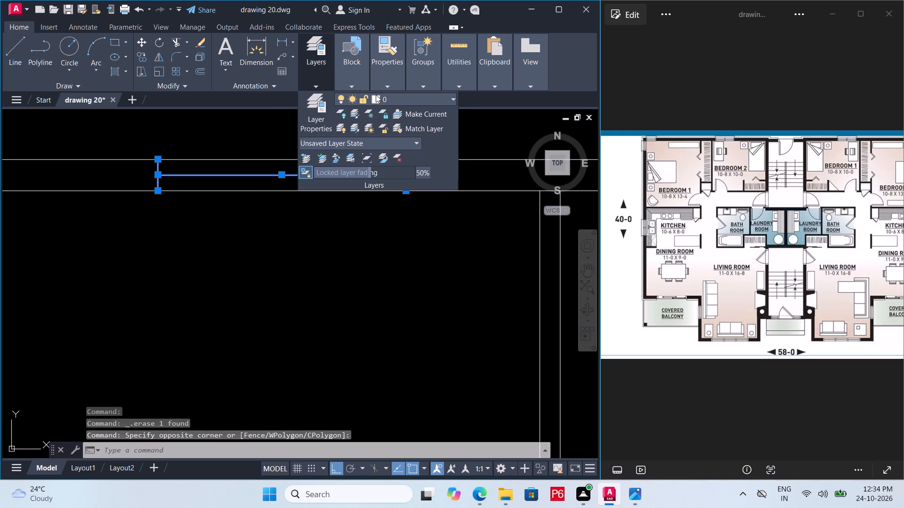
pyautogui.click(379, 99)
pyautogui.click(391, 141)
pyautogui.press('Escape')
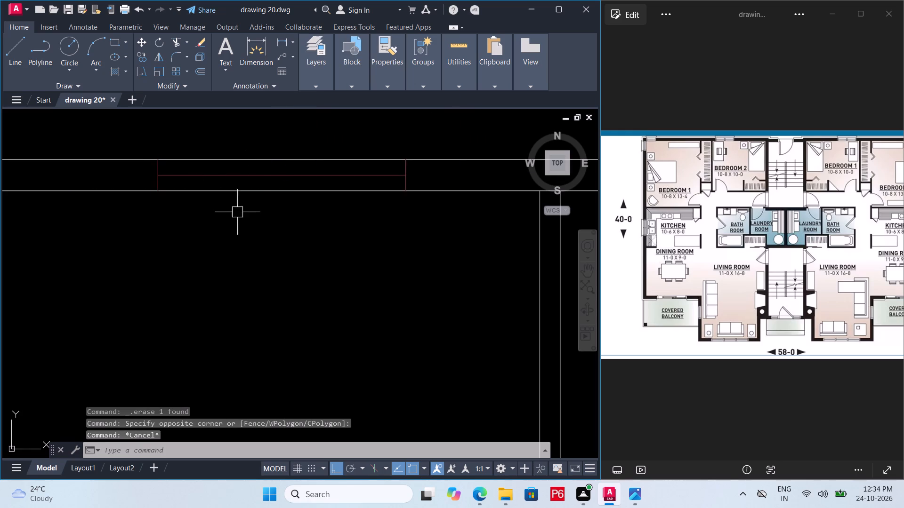
# Save the drawing.
pyautogui.scroll(-1, 226, 205)
pyautogui.hotkey('ctrl', 's')
pyautogui.hotkey('ctrl', 's')
pyautogui.keyDown('ctrl'); pyautogui.scroll(-4, 226, 179); pyautogui.keyUp('ctrl')
pyautogui.hotkey('ctrl', 's')
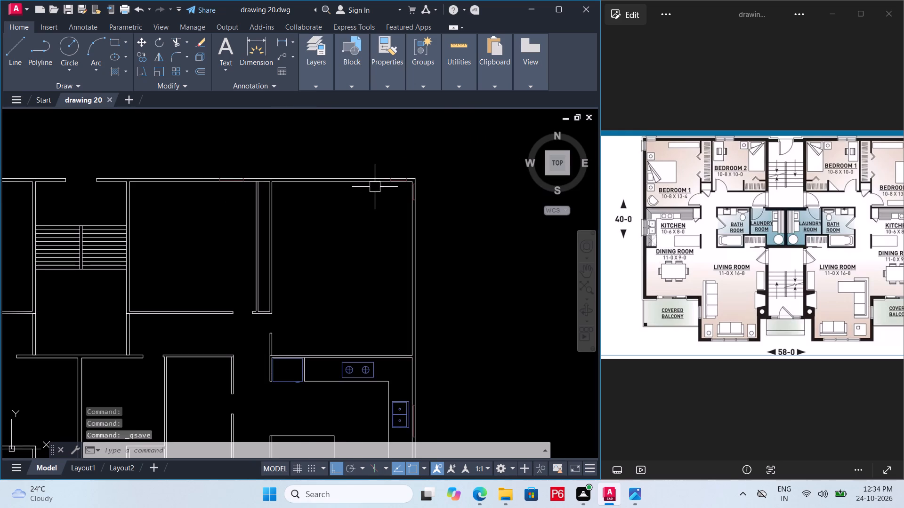
# Draw a cross line through the top wall of the left apartment's Bedroom 2, between the closet and the stairwell.
pyautogui.scroll(4, 414, 179)
pyautogui.scroll(-3, 381, 180)
pyautogui.scroll(-1, 316, 194)
pyautogui.moveTo(316, 195); pyautogui.dragTo(514, 197, button='middle')
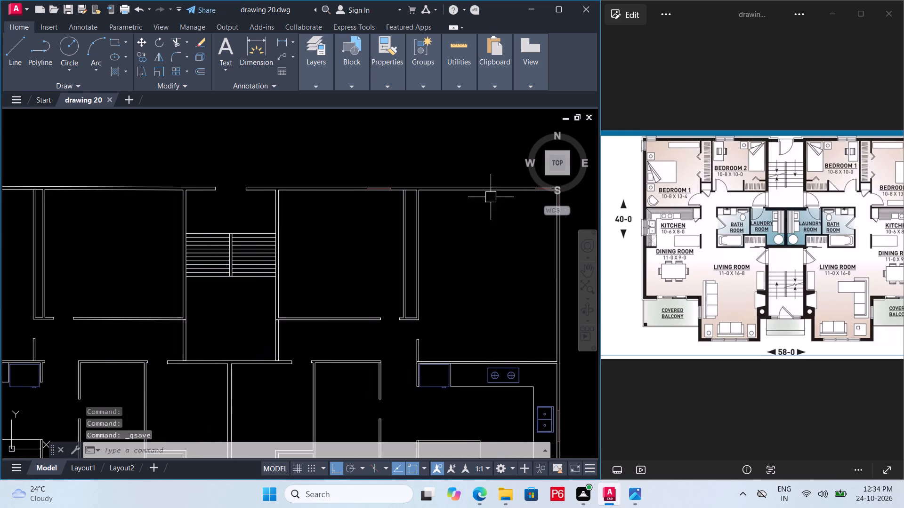
pyautogui.moveTo(229, 204); pyautogui.dragTo(474, 203, button='middle')
pyautogui.scroll(3, 308, 177)
pyautogui.moveTo(258, 213); pyautogui.dragTo(265, 206, button='middle')
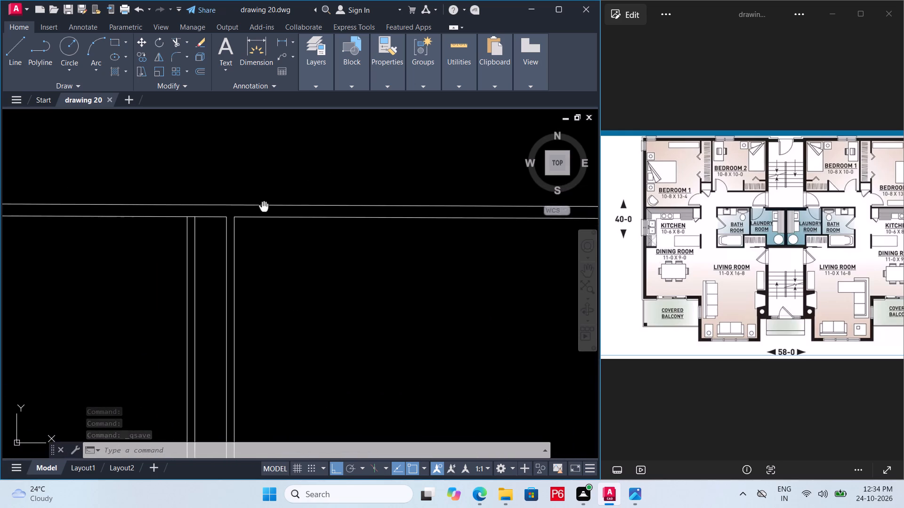
pyautogui.moveTo(265, 206); pyautogui.dragTo(313, 192, button='middle')
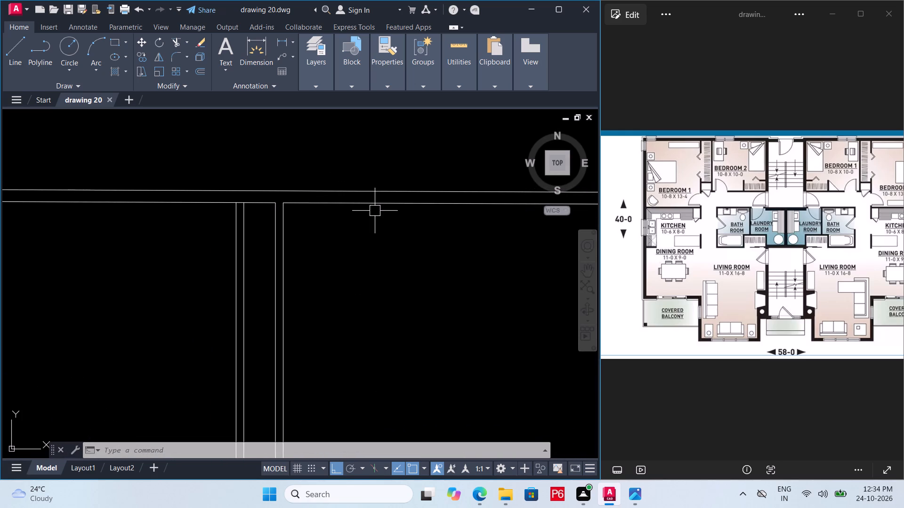
pyautogui.press('l')
pyautogui.press('space')
pyautogui.scroll(2, 368, 206)
pyautogui.click(354, 197)
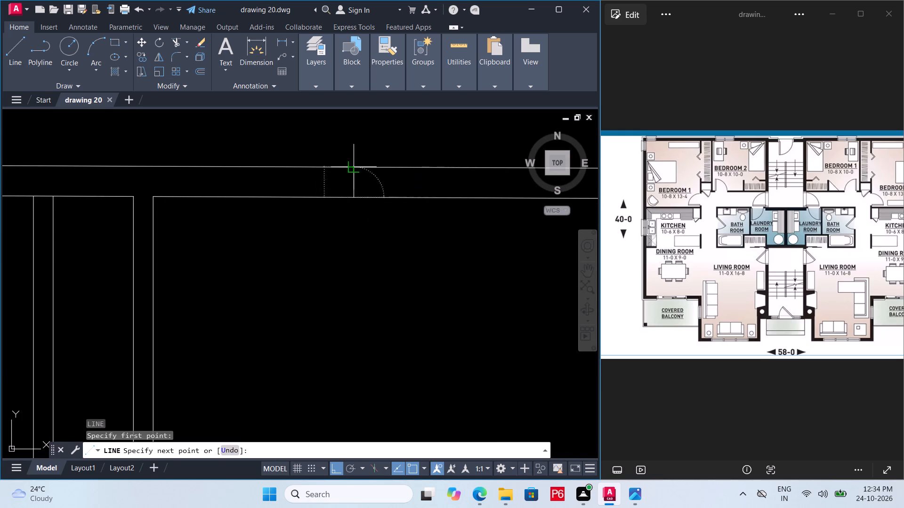
pyautogui.click(356, 168)
pyautogui.press('Escape')
# Offset the cross line in Bedroom 2's top wall by 0.9 toward the closet as the window's first end line.
pyautogui.click(354, 176)
pyautogui.press('o')
pyautogui.press('Return')
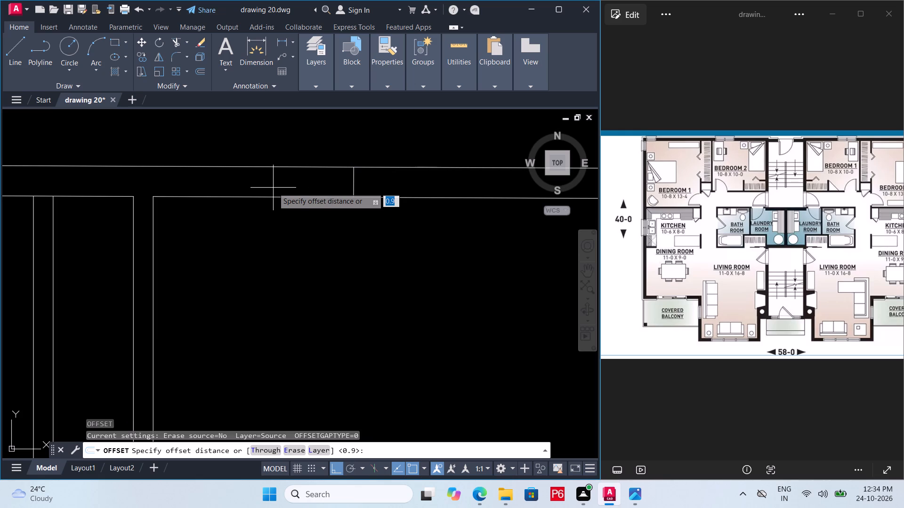
pyautogui.press('Return')
pyautogui.click(245, 181)
pyautogui.moveTo(351, 182); pyautogui.dragTo(356, 182)
pyautogui.click(412, 182)
pyautogui.press('Escape')
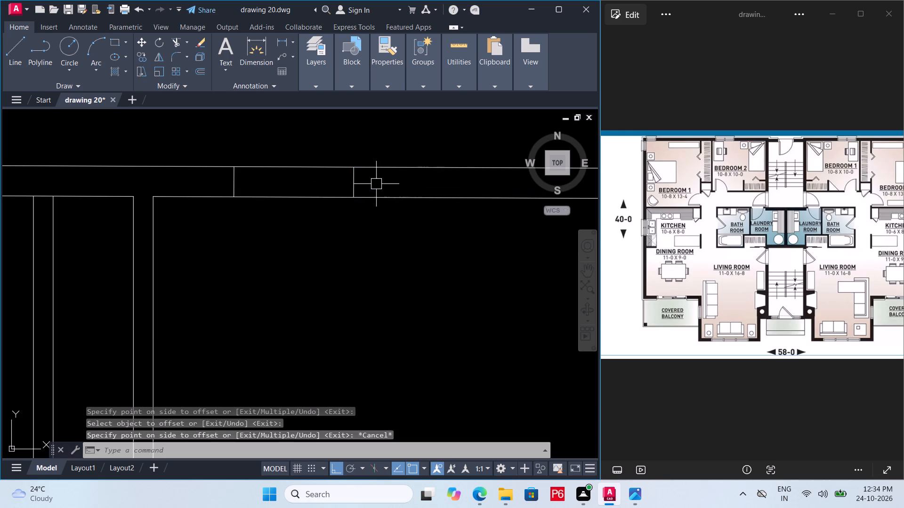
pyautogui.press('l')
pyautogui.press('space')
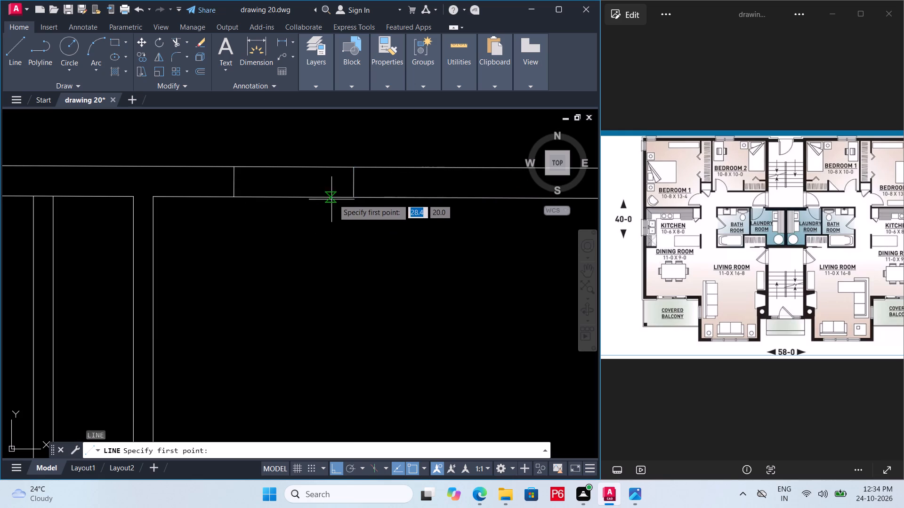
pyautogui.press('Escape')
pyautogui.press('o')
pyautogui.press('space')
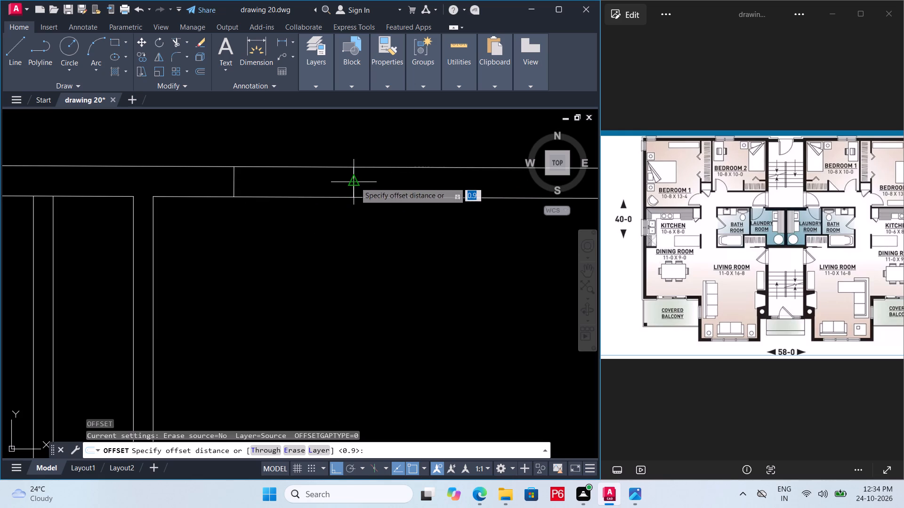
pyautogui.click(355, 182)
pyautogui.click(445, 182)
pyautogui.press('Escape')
# Save the drawing.
pyautogui.scroll(-1, 347, 224)
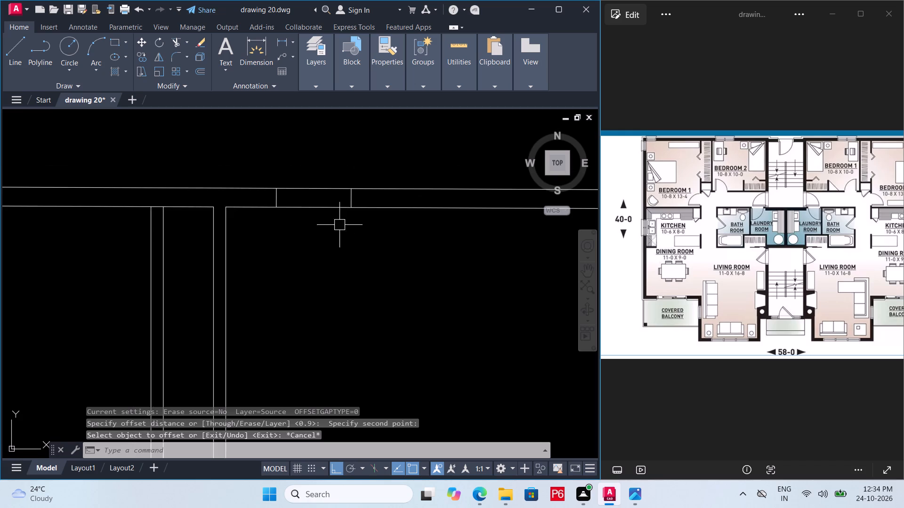
pyautogui.moveTo(332, 223); pyautogui.dragTo(315, 216, button='middle')
pyautogui.hotkey('ctrl', 's')
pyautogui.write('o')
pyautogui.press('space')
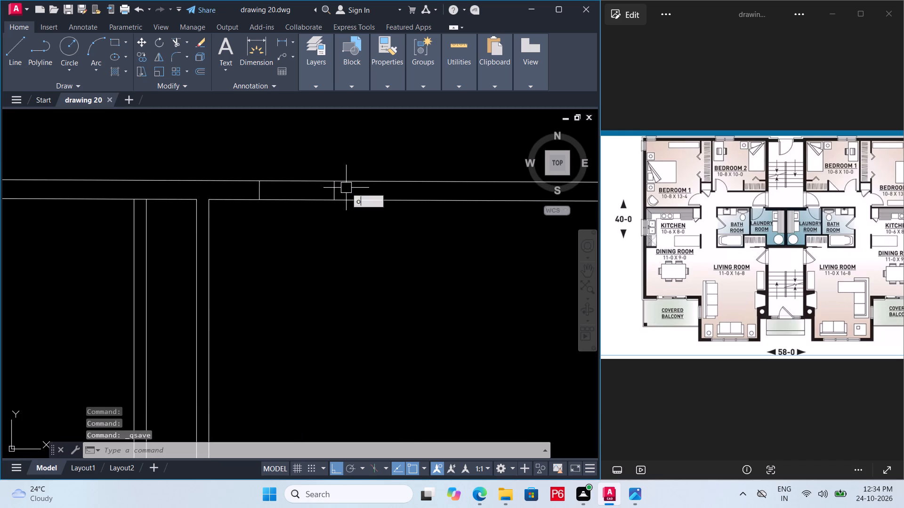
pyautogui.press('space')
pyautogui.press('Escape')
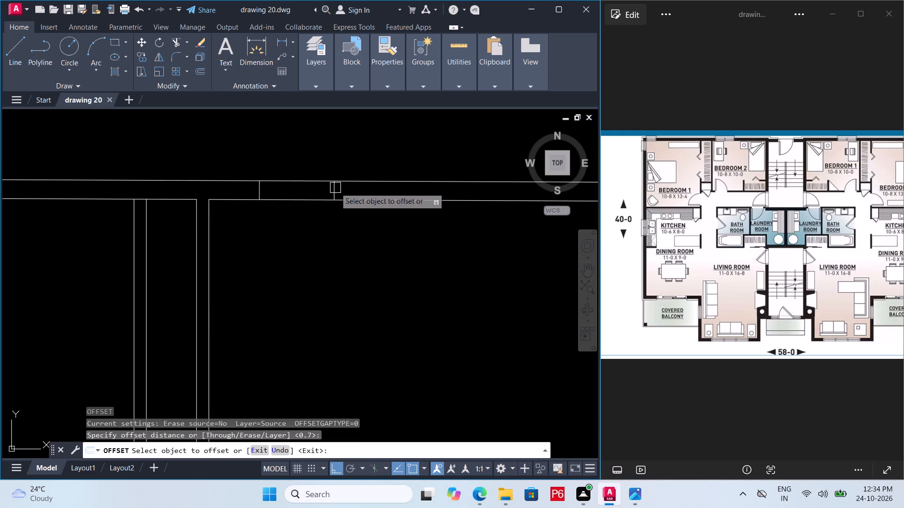
# Offset the original cross line in Bedroom 2's top wall by 0.9 toward the stairwell as the window's second end line.
pyautogui.write('o')
pyautogui.press('space')
pyautogui.write('0.')
pyautogui.press('9')
pyautogui.press('6')
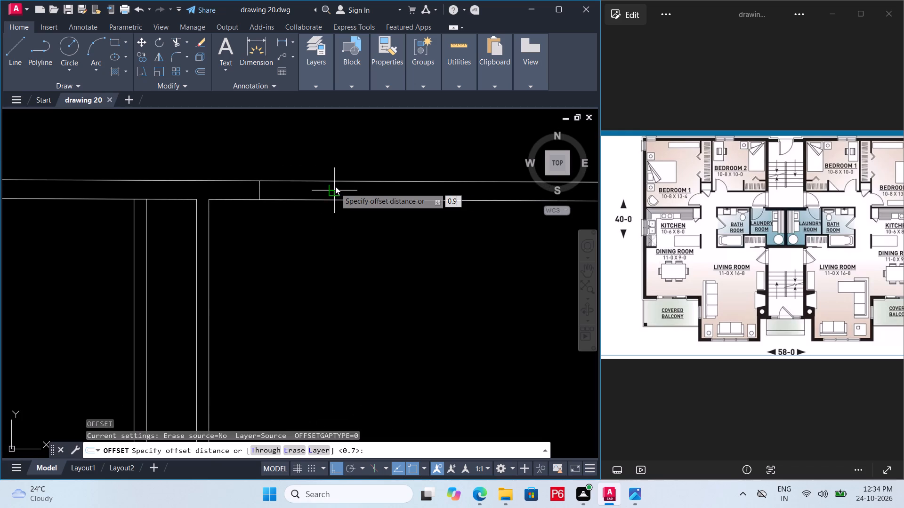
pyautogui.press('BackSpace')
pyautogui.press('Return')
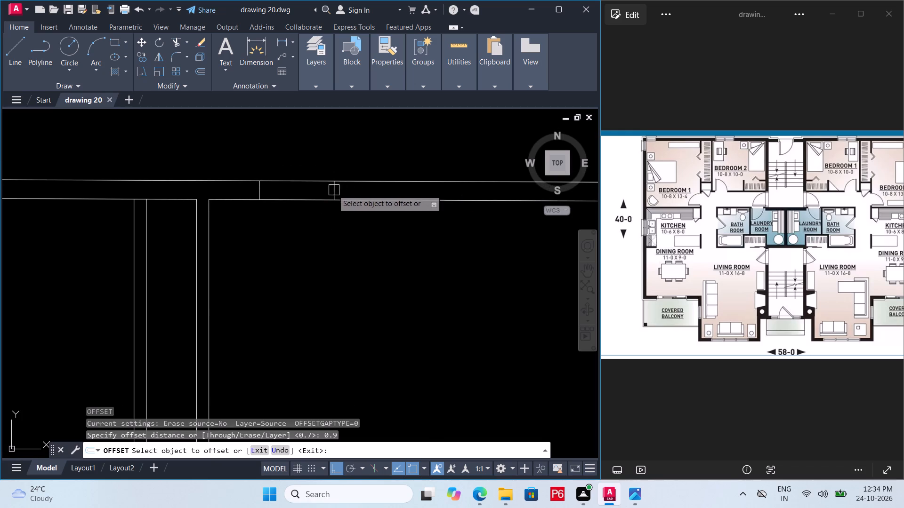
pyautogui.moveTo(332, 190); pyautogui.dragTo(344, 193)
pyautogui.click(399, 200)
pyautogui.press('Escape')
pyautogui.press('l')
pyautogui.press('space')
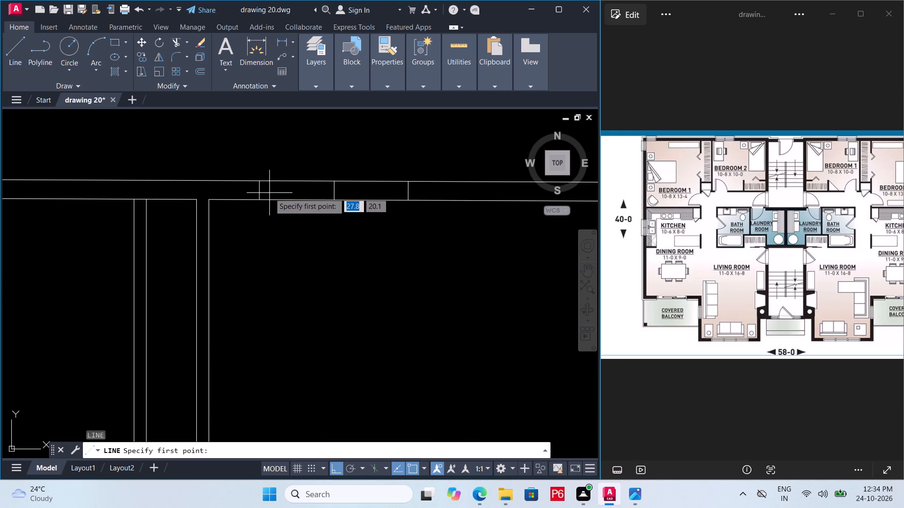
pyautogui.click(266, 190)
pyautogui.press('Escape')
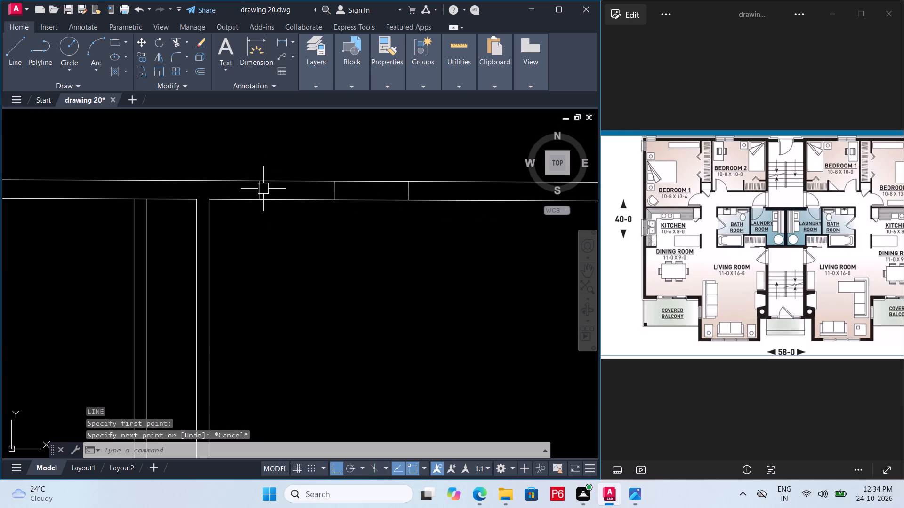
# Draw the glass line, about 1.8 long, along the middle of Bedroom 2's top wall between the window's two end lines.
pyautogui.press('l')
pyautogui.press('space')
pyautogui.moveTo(255, 189); pyautogui.dragTo(274, 189)
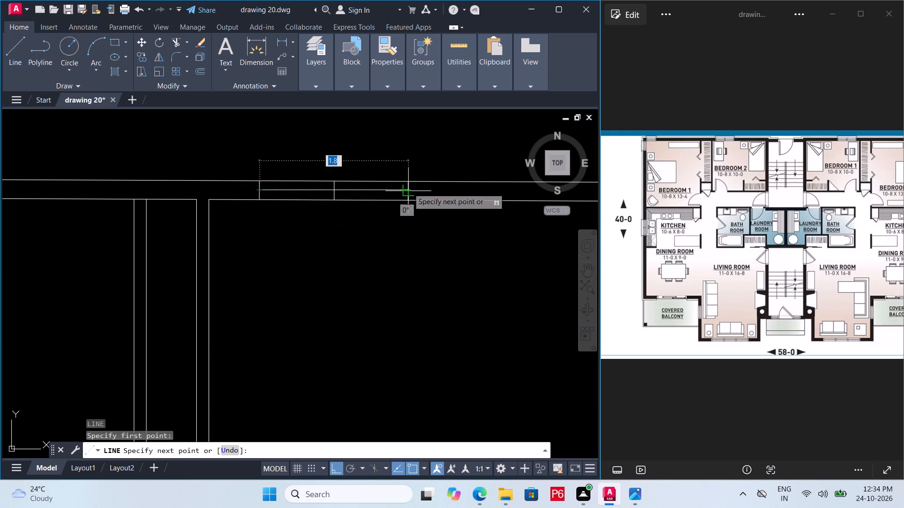
pyautogui.click(408, 188)
pyautogui.press('Escape')
# Delete the original cross line in the middle of the Bedroom 2 window, and save the drawing.
pyautogui.click(335, 194)
pyautogui.scroll(1, 330, 195)
pyautogui.press('Escape')
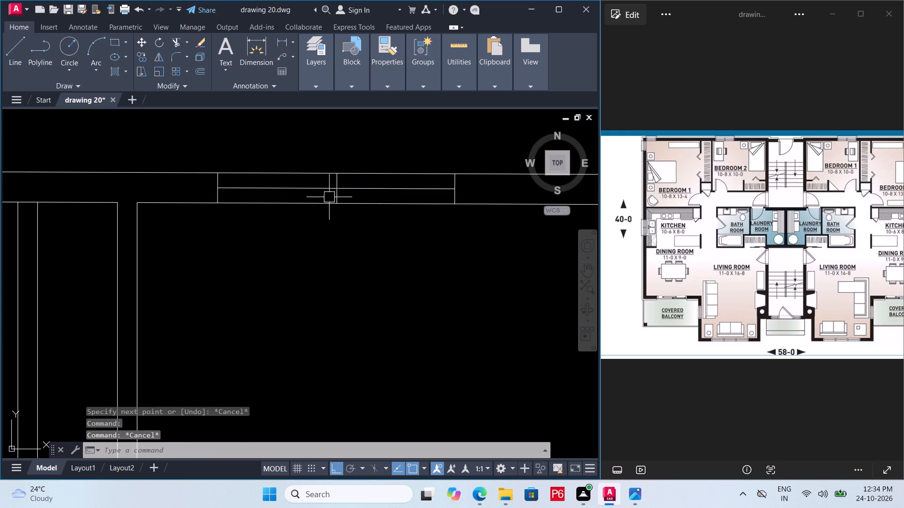
pyautogui.click(339, 196)
pyautogui.press('Delete')
pyautogui.hotkey('ctrl', 's')
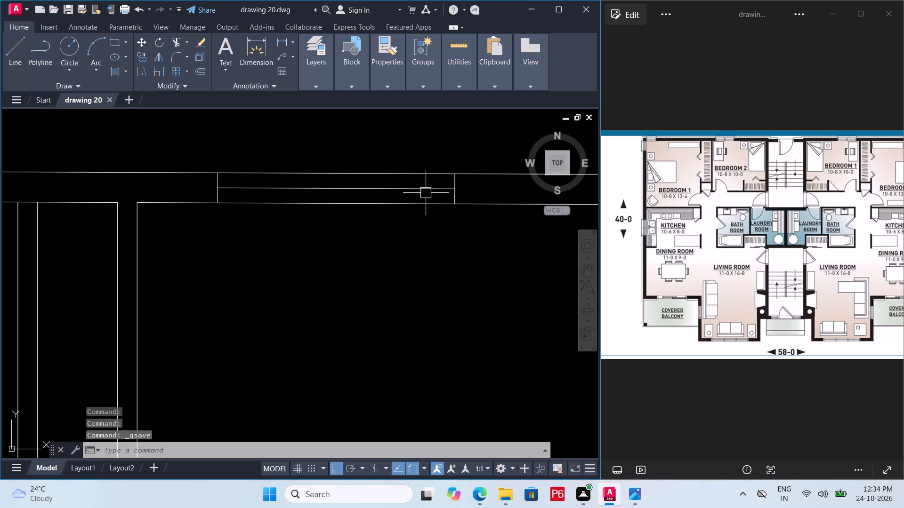
pyautogui.hotkey('ctrl', 's')
pyautogui.hotkey('ctrl', 's')
# Assign the Bedroom 2 window's two end lines and glass line to the red window layer, and save the drawing.
pyautogui.moveTo(477, 184); pyautogui.dragTo(466, 183)
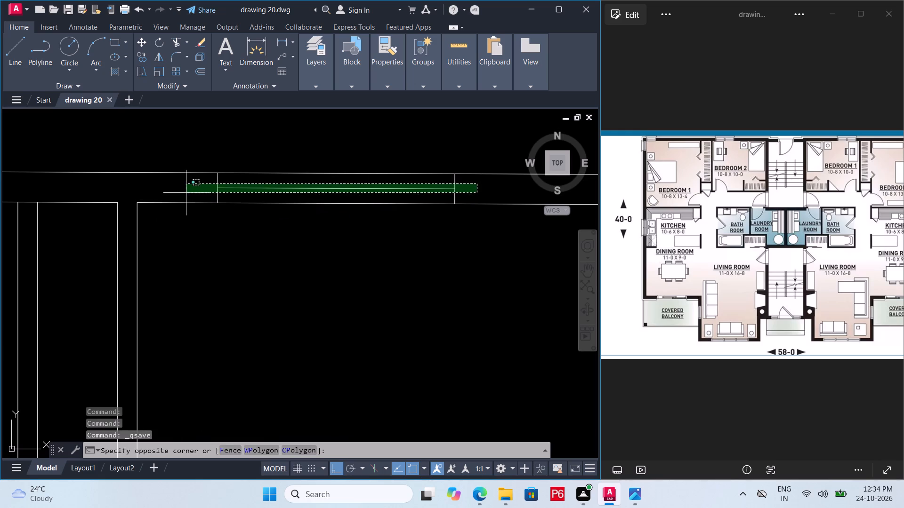
pyautogui.click(186, 193)
pyautogui.click(308, 79)
pyautogui.click(320, 89)
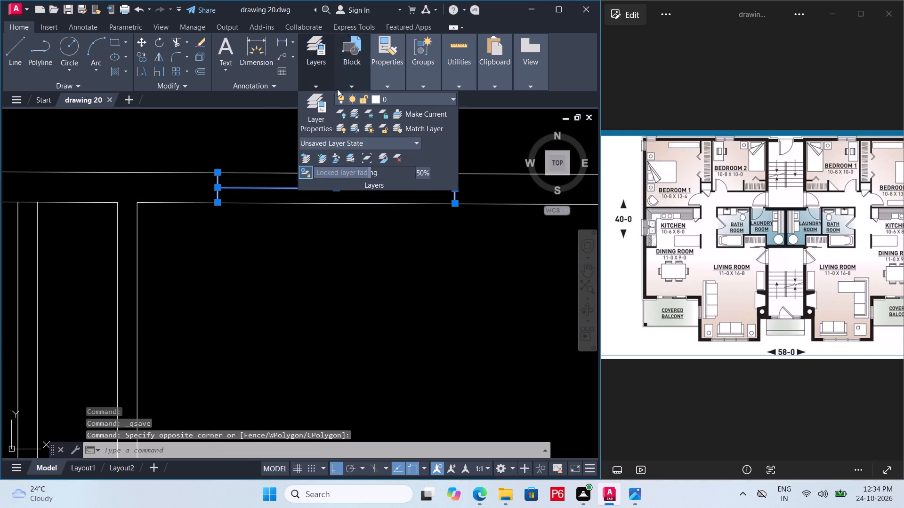
pyautogui.click(369, 96)
pyautogui.click(399, 140)
pyautogui.press('Escape')
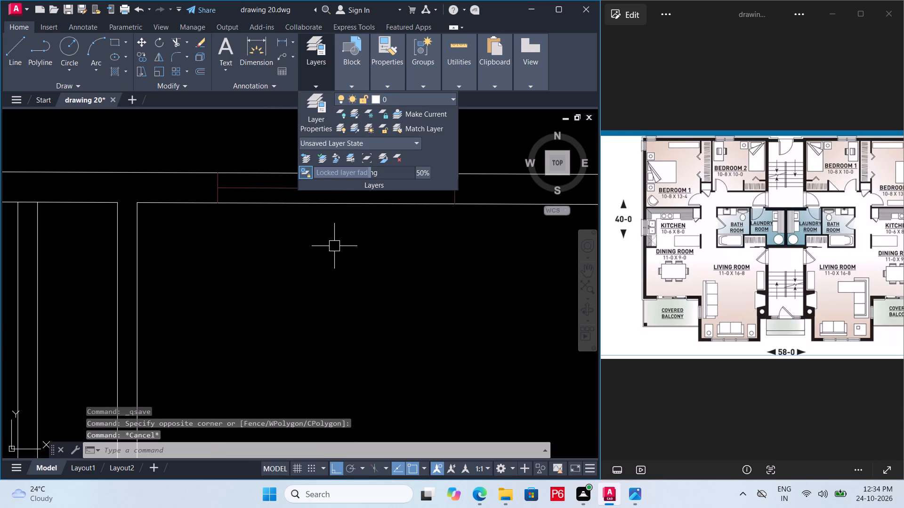
pyautogui.scroll(-2, 334, 243)
pyautogui.hotkey('ctrl', 's')
pyautogui.hotkey('ctrl', 's')
pyautogui.hotkey('ctrl', 's')
pyautogui.hotkey('ctrl', 's')
pyautogui.hotkey('ctrl', 's')
pyautogui.hotkey('ctrl', 's')
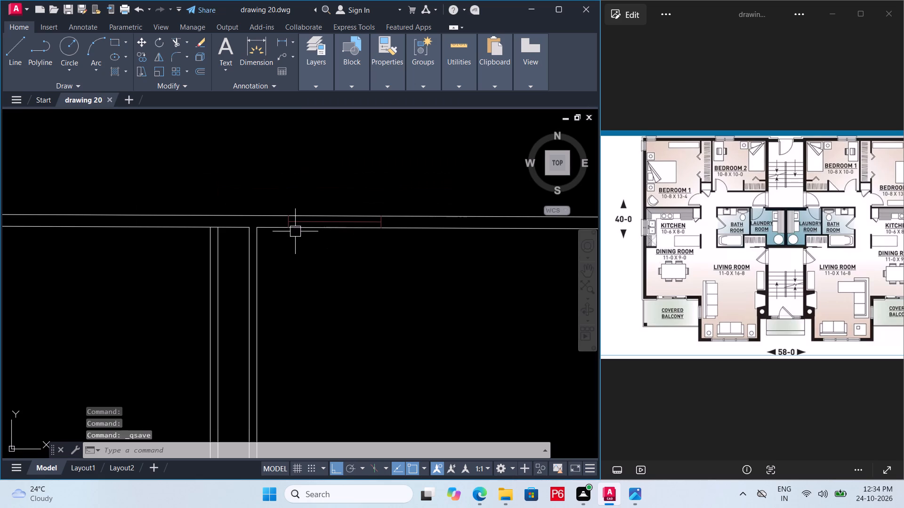
# Offset the closet-side line of the wall between the closet and Bedroom 2 by 0.9 toward Bedroom 1.
pyautogui.scroll(-3, 401, 178)
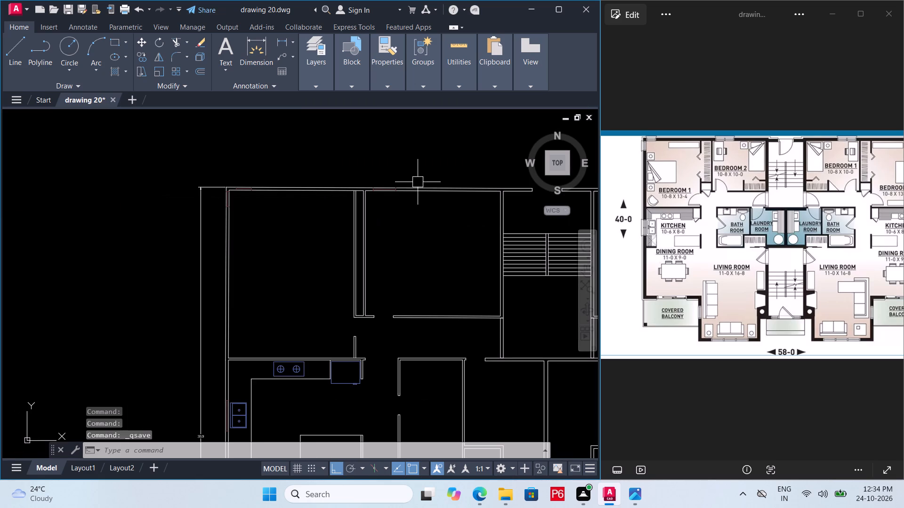
pyautogui.scroll(1, 355, 284)
pyautogui.scroll(-2, 319, 253)
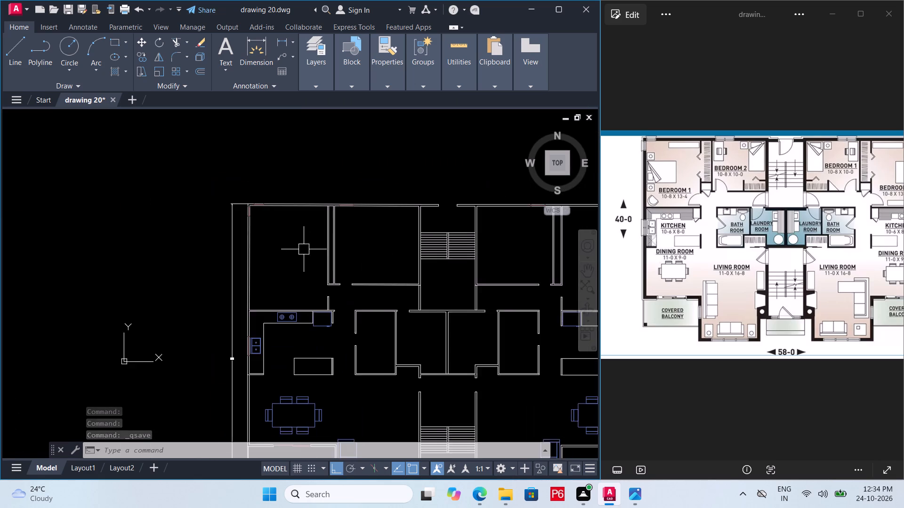
pyautogui.moveTo(299, 249); pyautogui.dragTo(255, 247, button='middle')
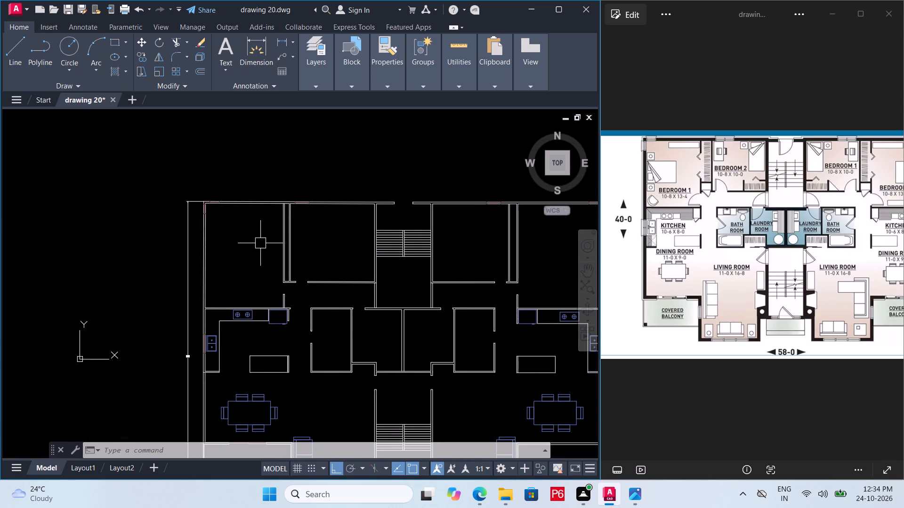
pyautogui.scroll(1, 279, 244)
pyautogui.moveTo(281, 244); pyautogui.dragTo(396, 214, button='middle')
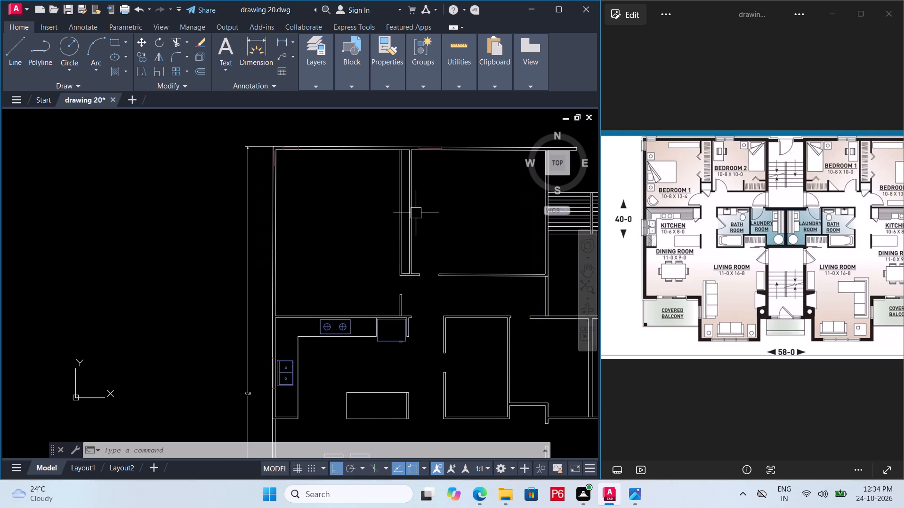
pyautogui.scroll(1, 418, 213)
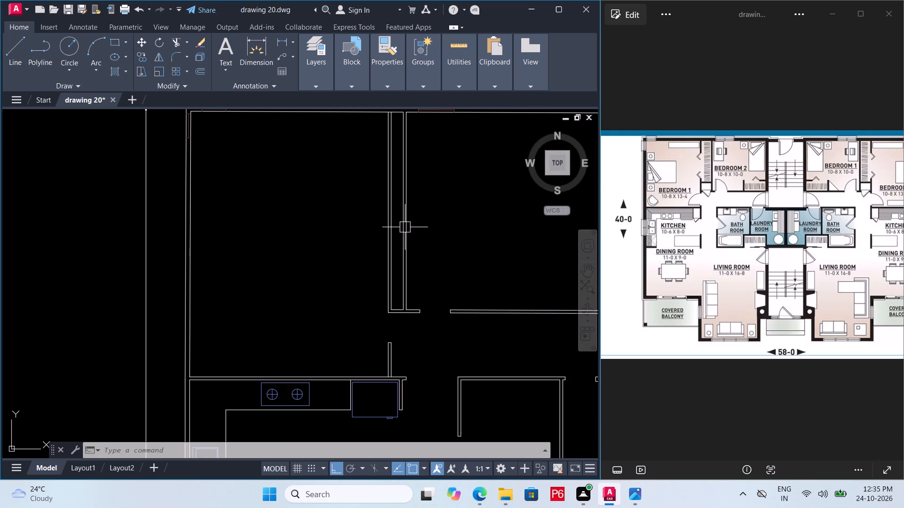
pyautogui.click(404, 231)
pyautogui.scroll(1, 402, 238)
pyautogui.press('Escape')
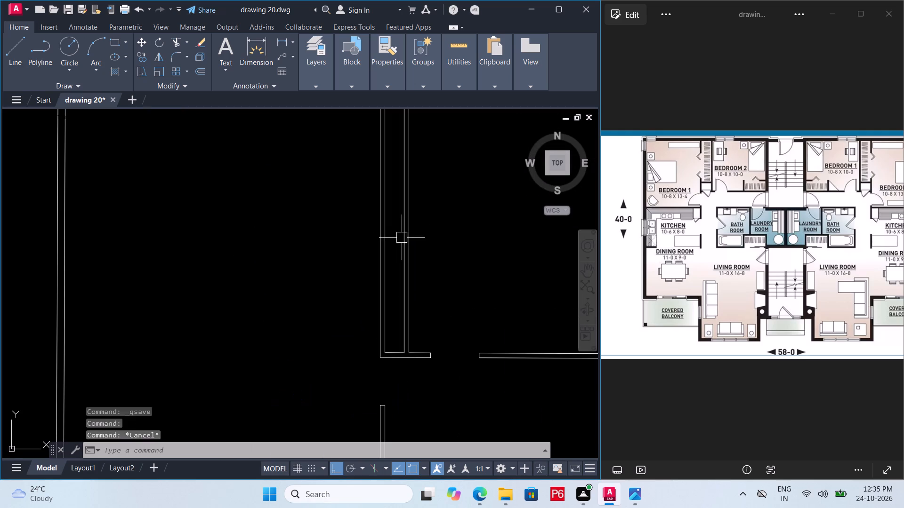
pyautogui.click(405, 237)
pyautogui.press('Escape')
pyautogui.click(404, 244)
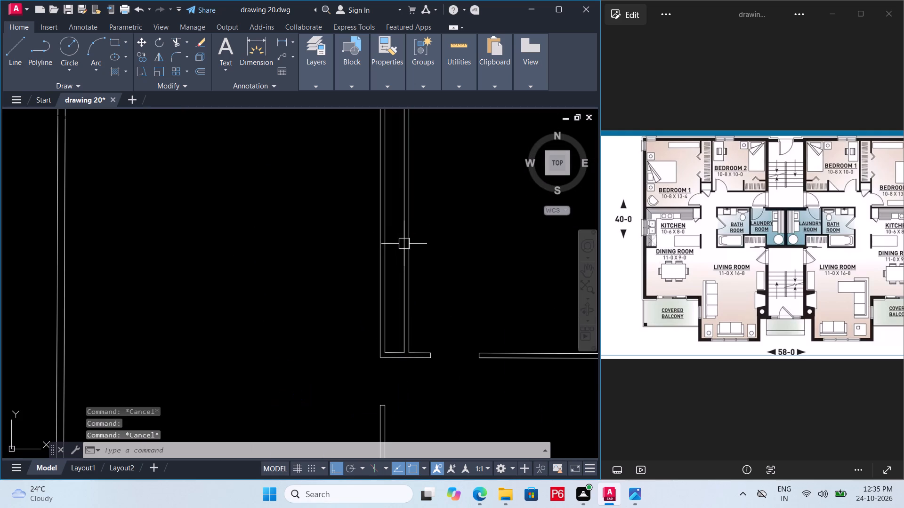
pyautogui.press('Escape')
pyautogui.scroll(1, 393, 260)
pyautogui.click(411, 249)
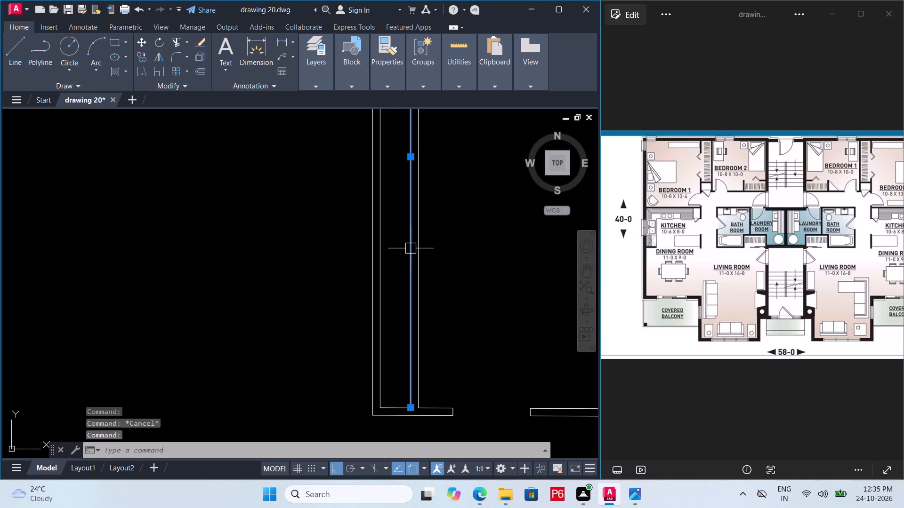
pyautogui.press('o')
pyautogui.press('Return')
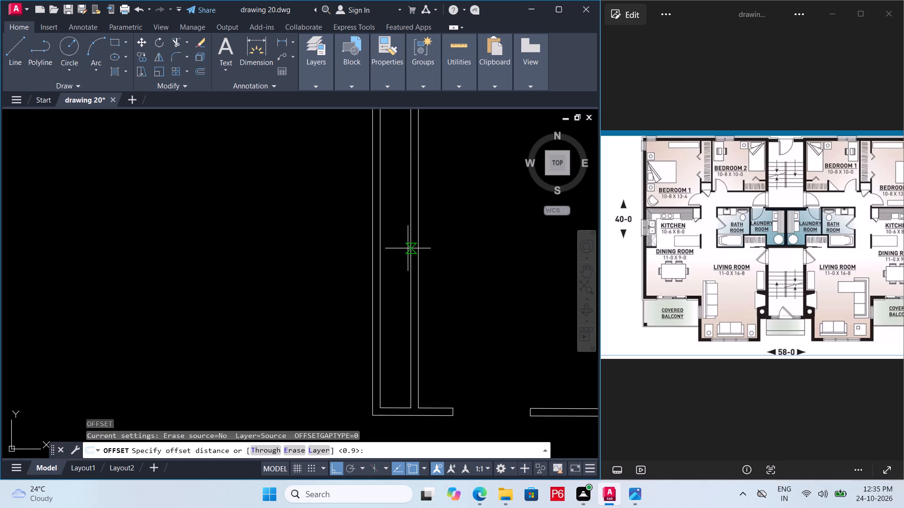
pyautogui.press('Return')
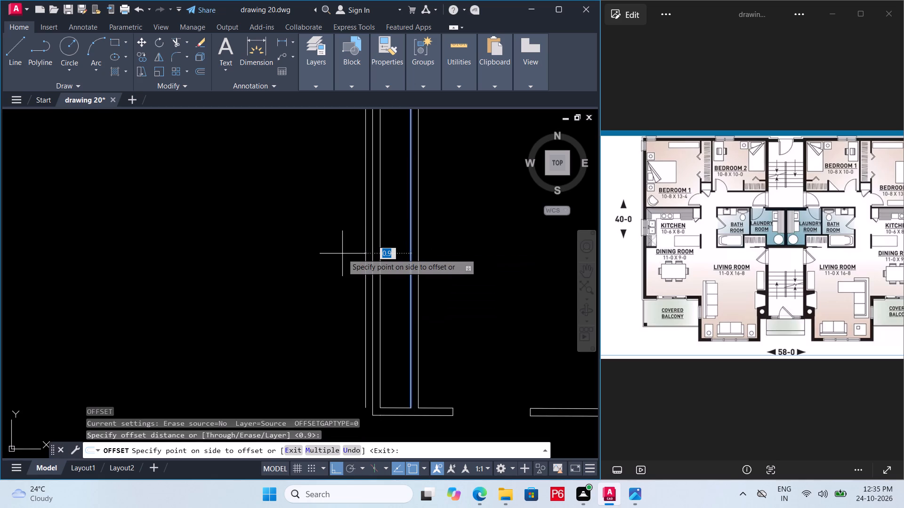
pyautogui.click(342, 254)
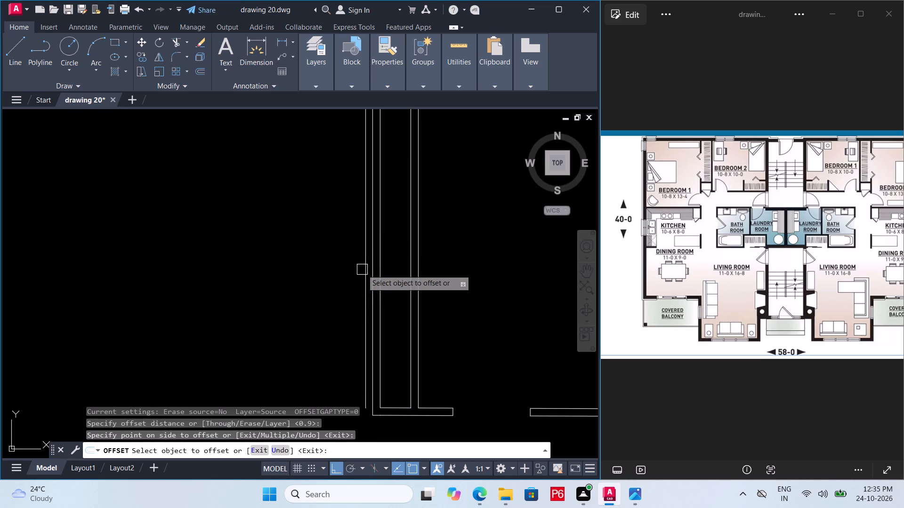
# Offset the new closet wall line by 0.15 toward Bedroom 1 to form the wall's thickness.
pyautogui.click(366, 270)
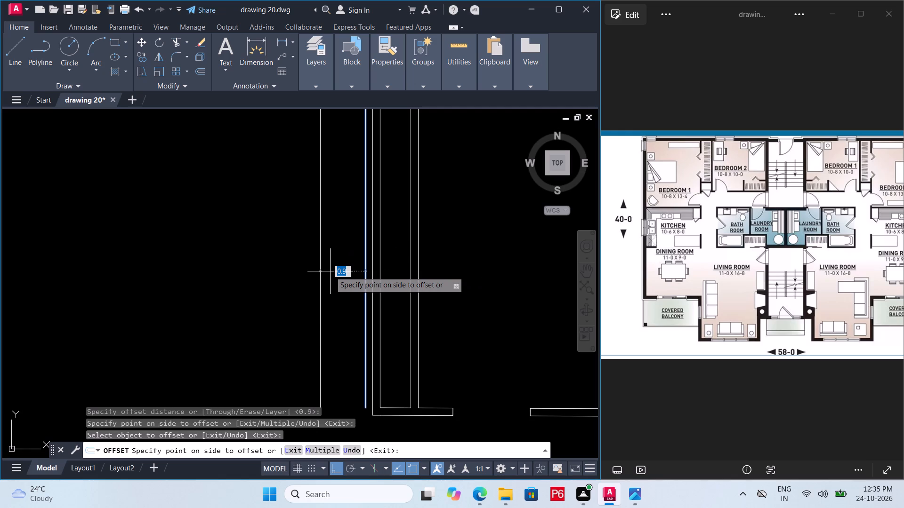
pyautogui.write('0.15')
pyautogui.press('BackSpace')
pyautogui.press('BackSpace')
pyautogui.write('23')
pyautogui.press('BackSpace')
pyautogui.press('BackSpace')
pyautogui.write('15')
pyautogui.press('Return')
pyautogui.press('Escape')
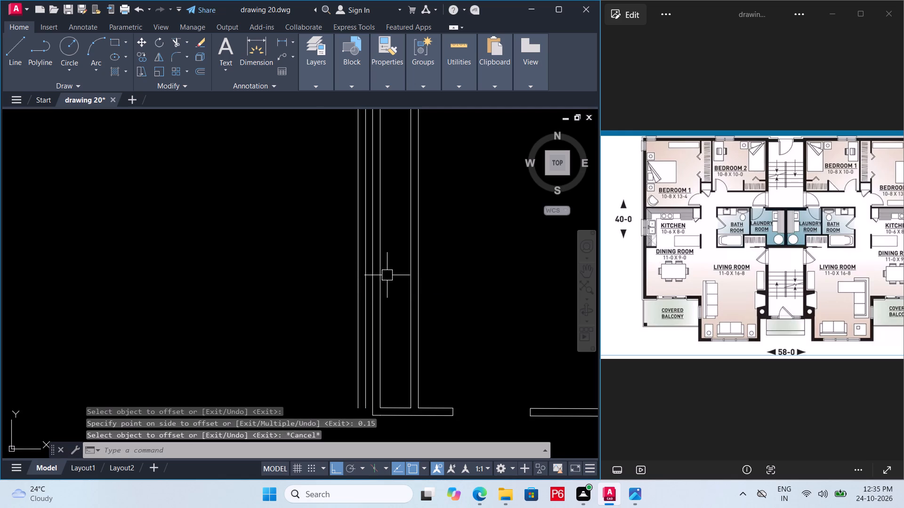
# Delete the two lines of the old wall between the closet and Bedroom 1.
pyautogui.click(387, 277)
pyautogui.click(373, 283)
pyautogui.press('Delete')
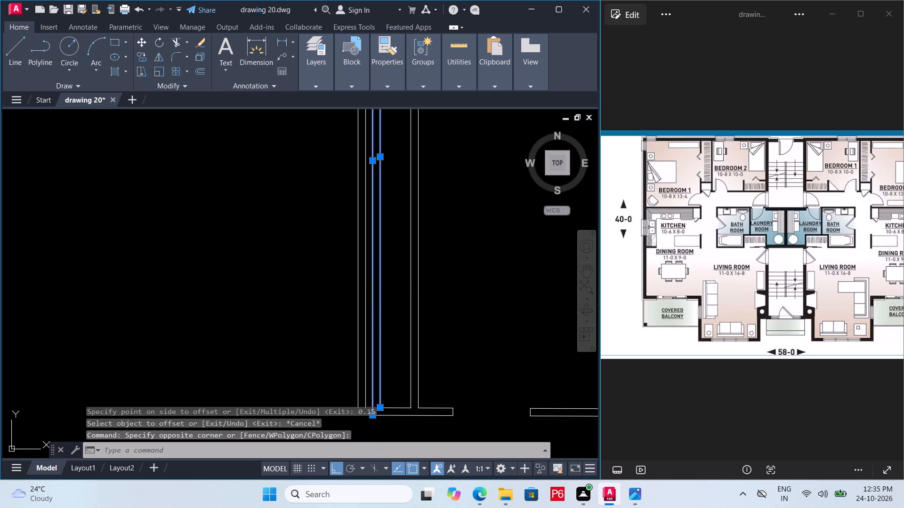
# Fillet the new closet wall's inner line with the inner line of the closet's bottom wall at radius 0.
pyautogui.scroll(-1, 381, 283)
pyautogui.middleClick(381, 283)
pyautogui.scroll(2, 399, 365)
pyautogui.press('f')
pyautogui.press('space')
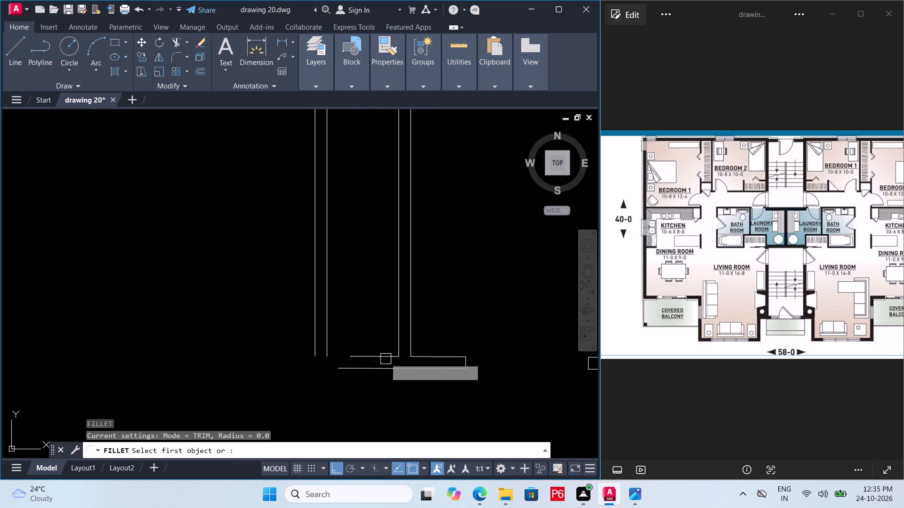
pyautogui.click(368, 352)
pyautogui.click(332, 337)
pyautogui.click(328, 339)
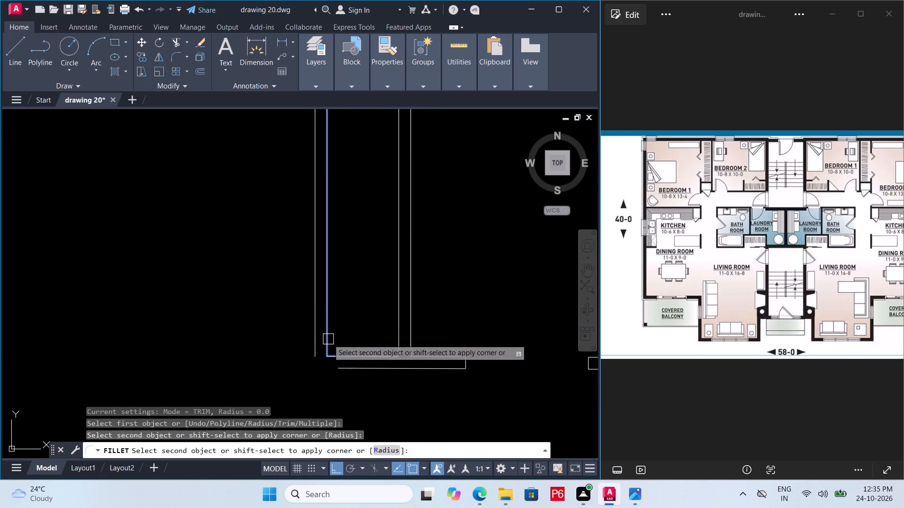
# Fillet the new closet wall's outer line with the bottom wall's outer line at radius 0, and save the drawing.
pyautogui.press('space')
pyautogui.press('space')
pyautogui.moveTo(354, 367); pyautogui.dragTo(347, 364)
pyautogui.press('space')
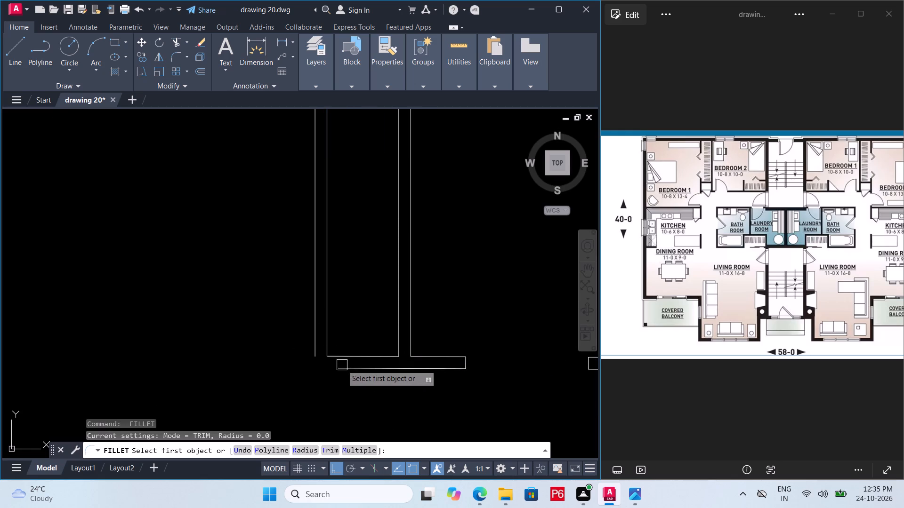
pyautogui.press('space')
pyautogui.click(342, 365)
pyautogui.press('space')
pyautogui.click(355, 369)
pyautogui.click(321, 347)
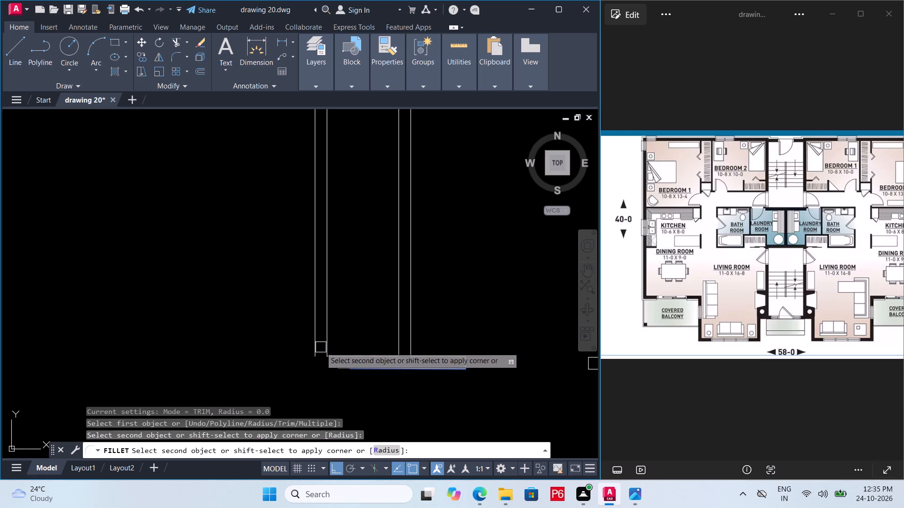
pyautogui.click(314, 344)
pyautogui.scroll(-1, 379, 377)
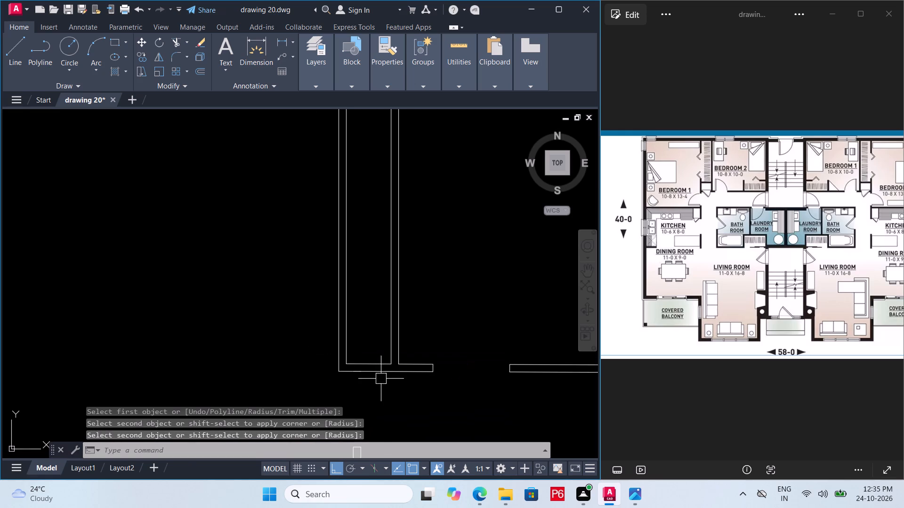
pyautogui.scroll(-2, 381, 380)
pyautogui.hotkey('ctrl', 's')
pyautogui.hotkey('ctrl', 's')
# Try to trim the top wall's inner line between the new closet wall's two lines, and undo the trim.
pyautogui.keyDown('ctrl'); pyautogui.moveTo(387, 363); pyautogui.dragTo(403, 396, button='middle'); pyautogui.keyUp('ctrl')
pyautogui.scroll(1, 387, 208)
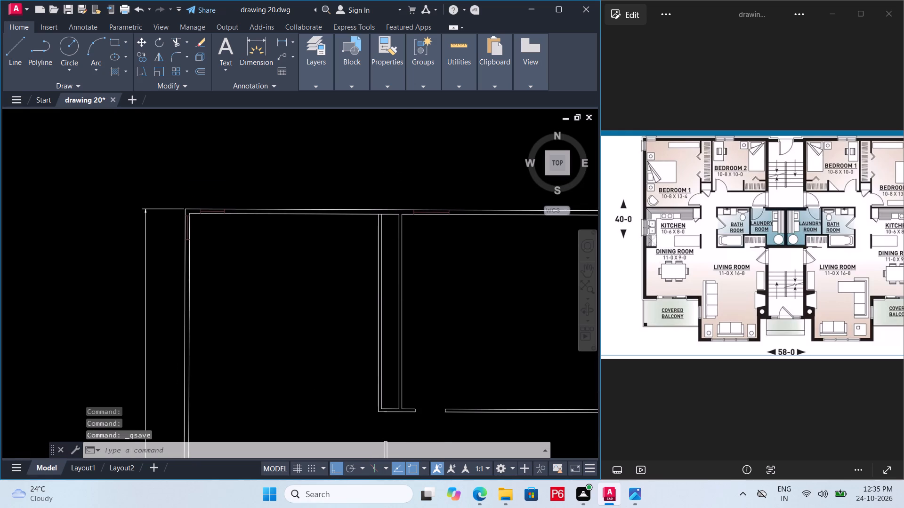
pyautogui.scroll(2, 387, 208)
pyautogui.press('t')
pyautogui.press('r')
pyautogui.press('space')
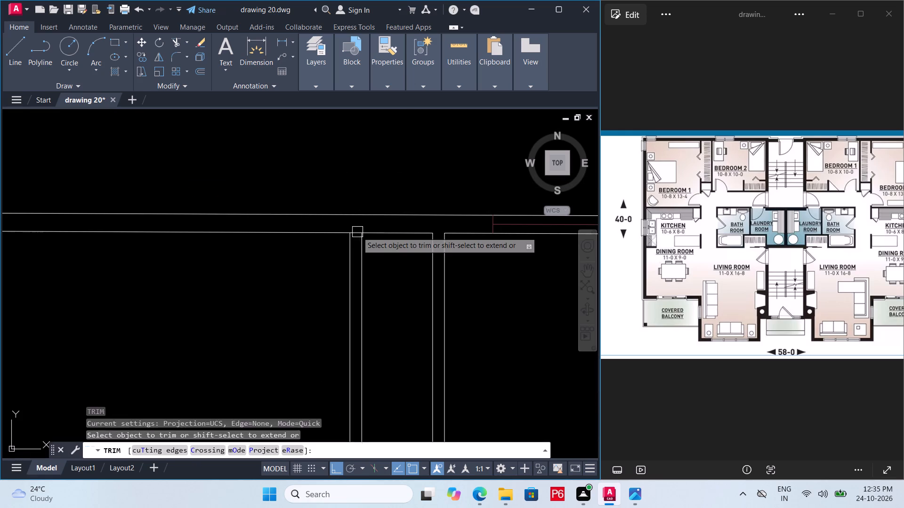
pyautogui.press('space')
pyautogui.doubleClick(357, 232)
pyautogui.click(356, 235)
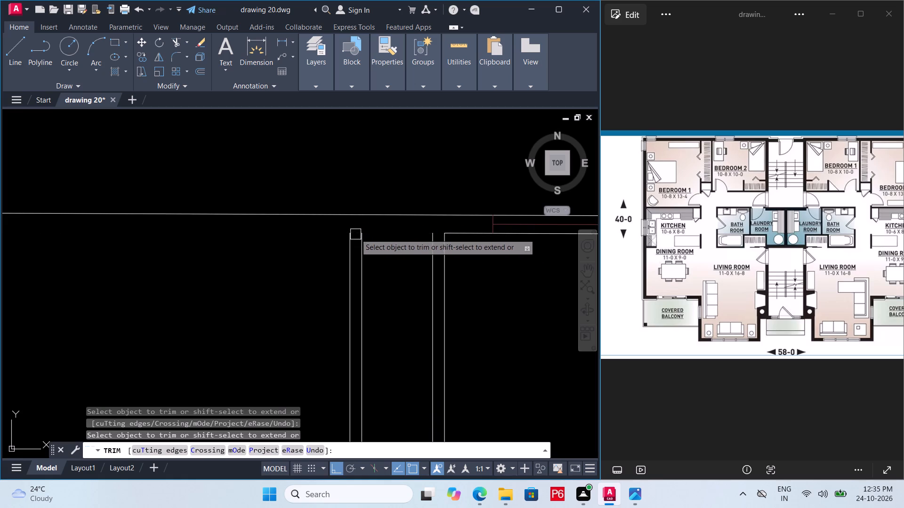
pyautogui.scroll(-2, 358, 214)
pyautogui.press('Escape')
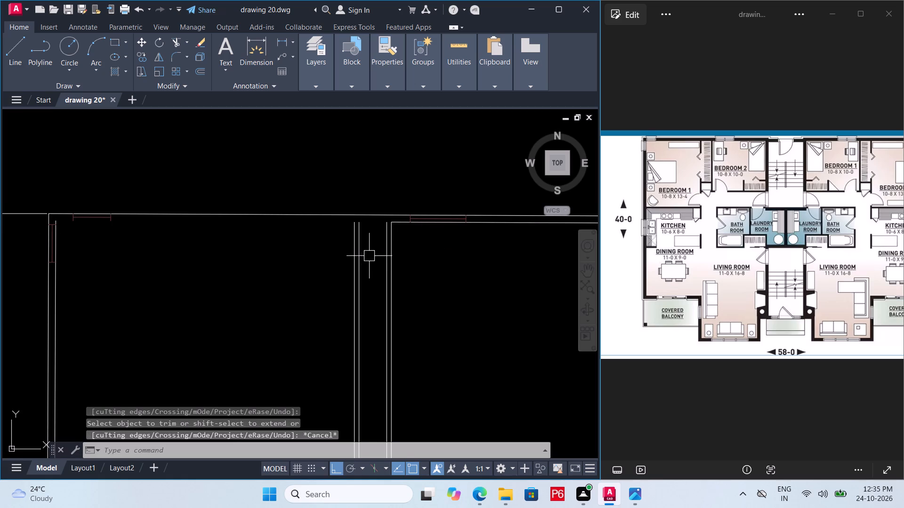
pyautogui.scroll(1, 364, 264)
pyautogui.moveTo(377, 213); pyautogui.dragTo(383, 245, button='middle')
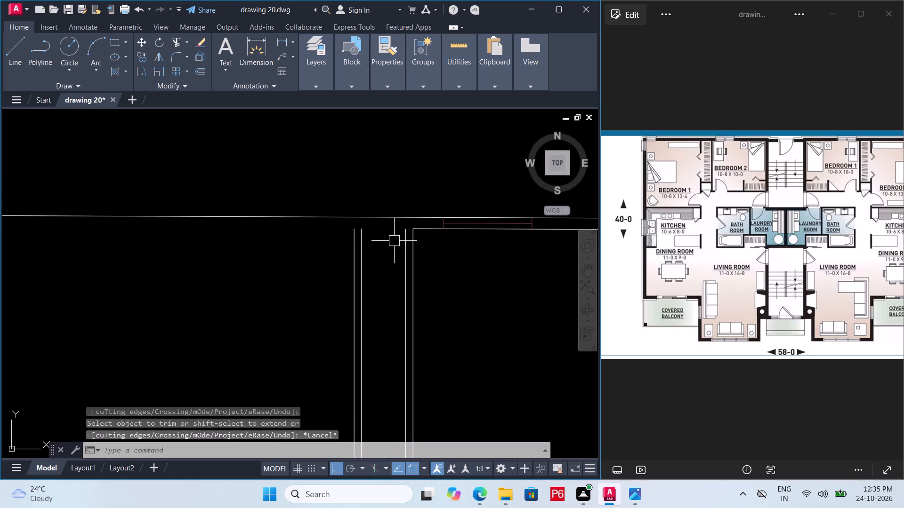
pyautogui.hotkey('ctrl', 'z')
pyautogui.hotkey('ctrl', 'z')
# Trim the top wall's inner line where the new closet wall meets it, and save the drawing.
pyautogui.scroll(-1, 387, 238)
pyautogui.scroll(1, 396, 238)
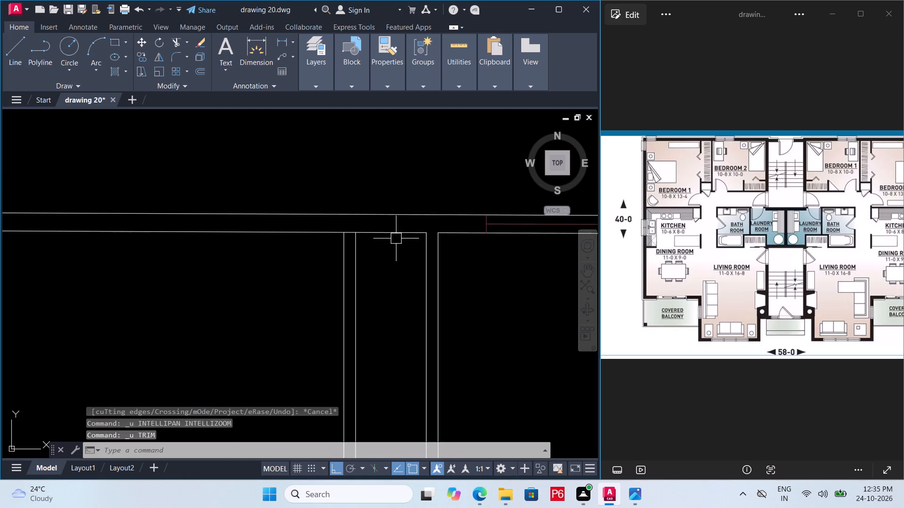
pyautogui.scroll(1, 396, 238)
pyautogui.write('tr')
pyautogui.press('space')
pyautogui.press('space')
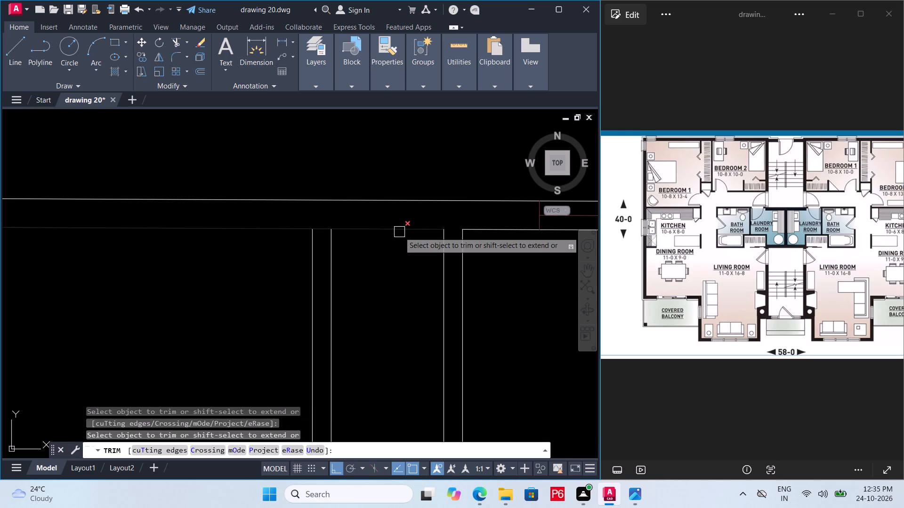
pyautogui.press('Escape')
pyautogui.scroll(-4, 368, 268)
pyautogui.moveTo(363, 262); pyautogui.dragTo(354, 194, button='middle')
pyautogui.hotkey('ctrl', 's')
pyautogui.hotkey('ctrl', 's')
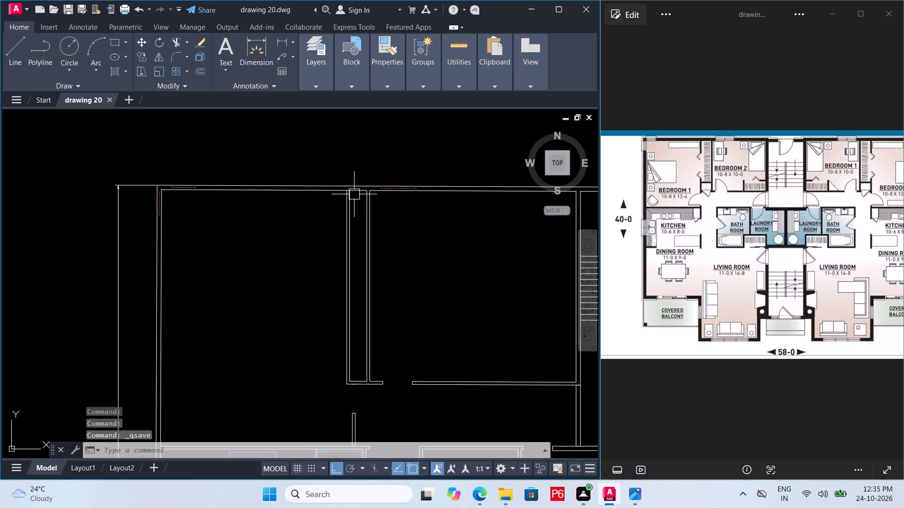
pyautogui.hotkey('ctrl', 's')
pyautogui.hotkey('ctrl', 's')
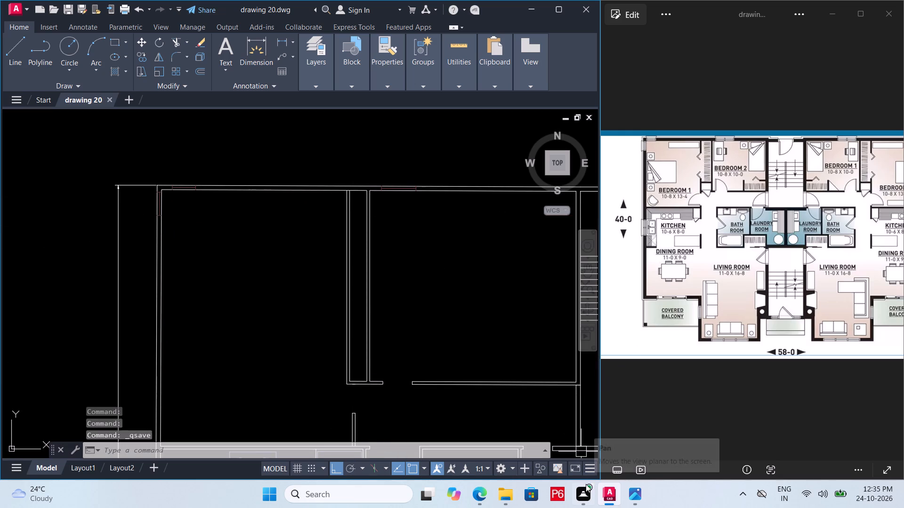
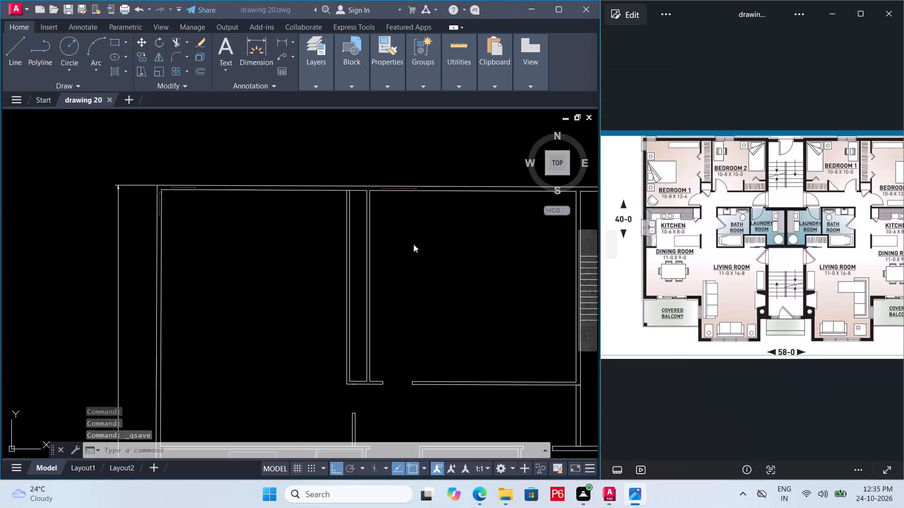
# Draw a rectangle for the bed in the left apartment's Bedroom 1, just inside the outer side wall.
pyautogui.moveTo(294, 272); pyautogui.dragTo(250, 143, button='middle')
pyautogui.scroll(-2, 286, 209)
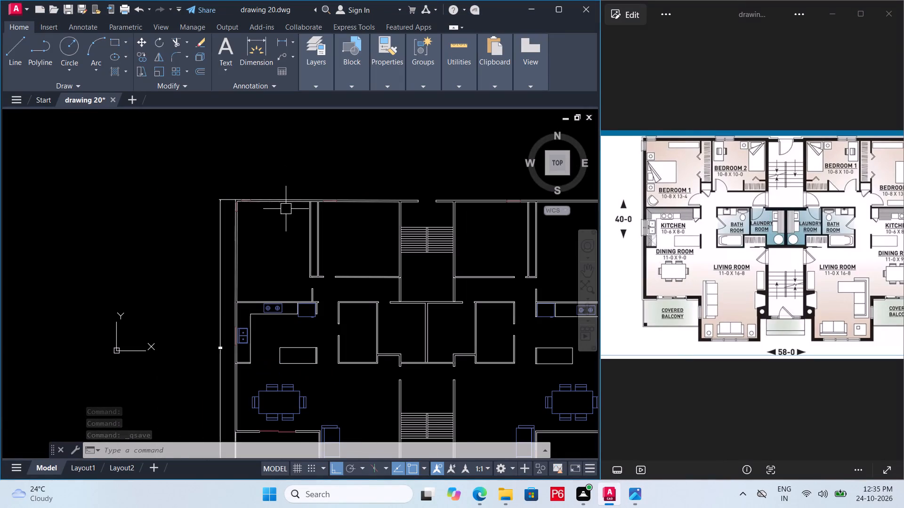
pyautogui.moveTo(302, 238); pyautogui.dragTo(301, 234)
pyautogui.click(260, 250)
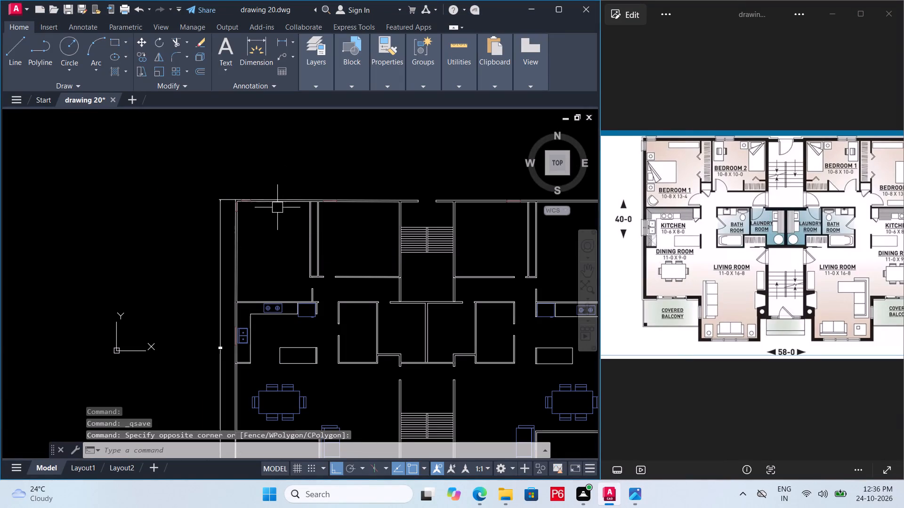
pyautogui.scroll(2, 253, 230)
pyautogui.moveTo(255, 235); pyautogui.dragTo(291, 206, button='middle')
pyautogui.press('r')
pyautogui.write('ec')
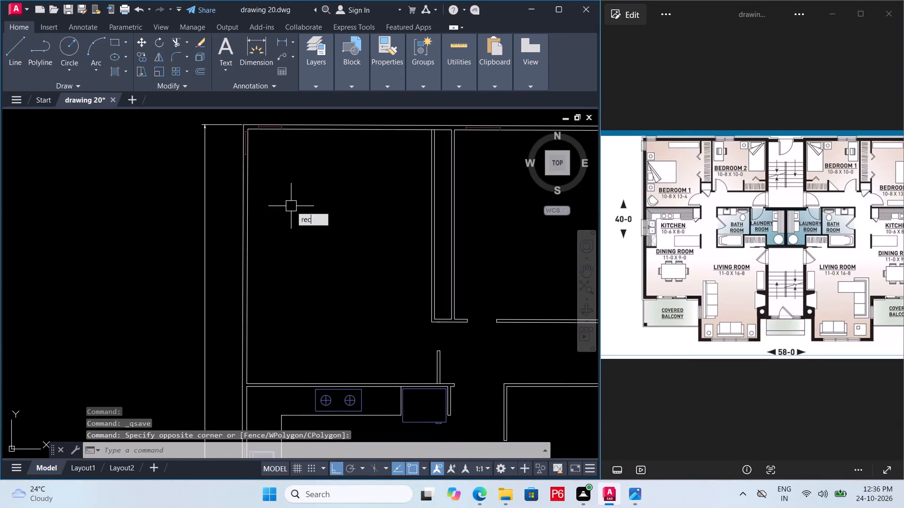
pyautogui.press('space')
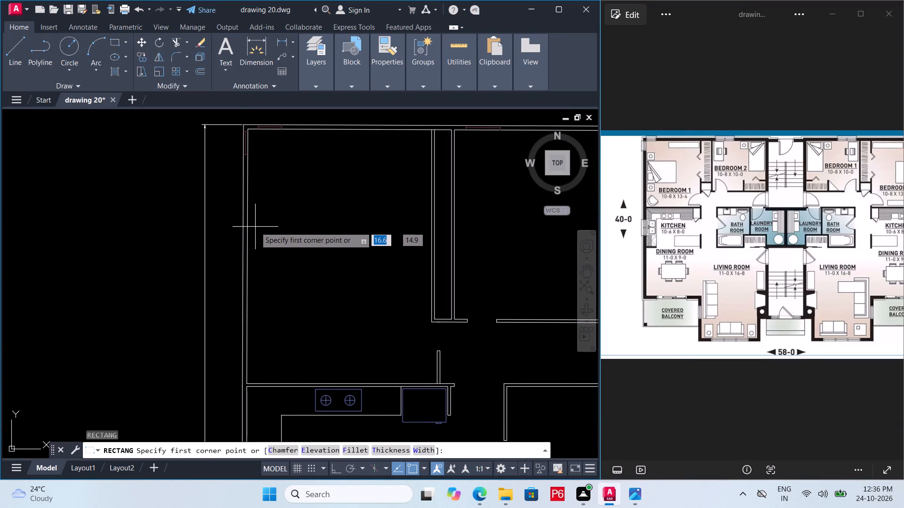
pyautogui.scroll(1, 255, 225)
pyautogui.click(249, 214)
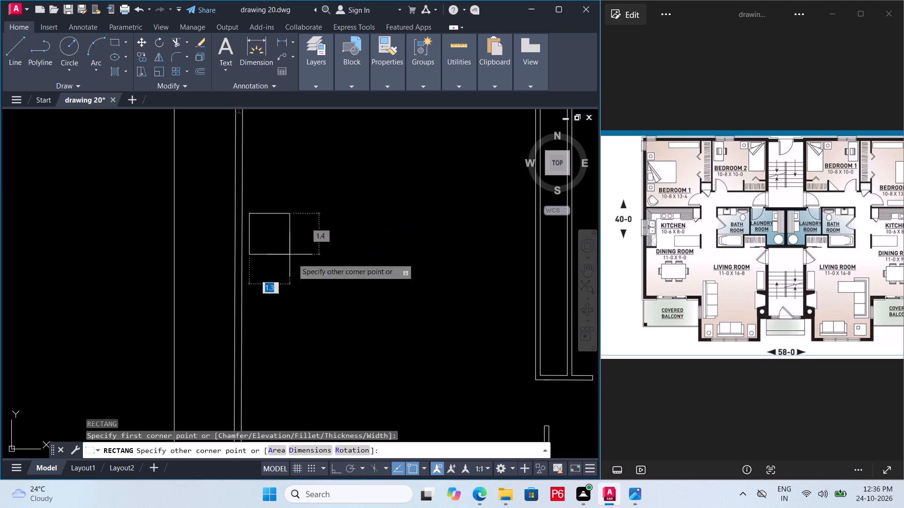
pyautogui.click(412, 317)
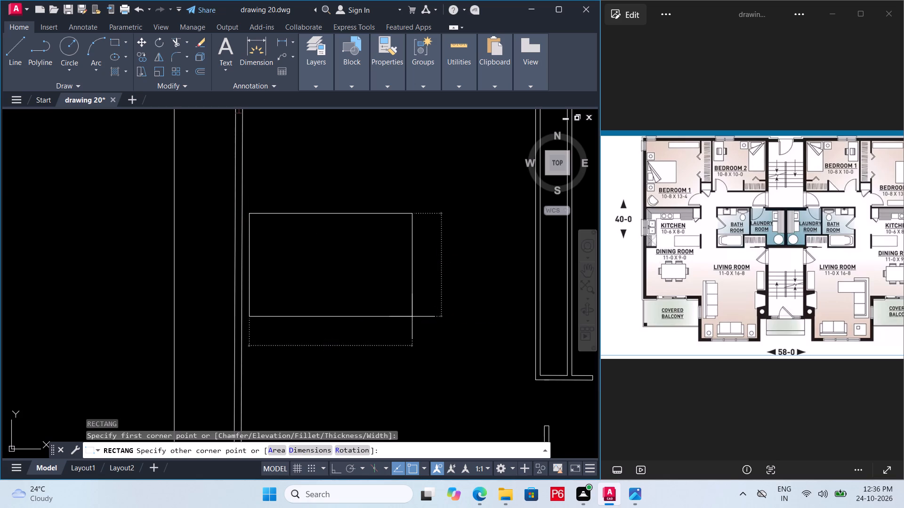
pyautogui.press('Escape')
pyautogui.scroll(-2, 368, 273)
pyautogui.moveTo(367, 272); pyautogui.dragTo(364, 255, button='middle')
pyautogui.click(377, 254)
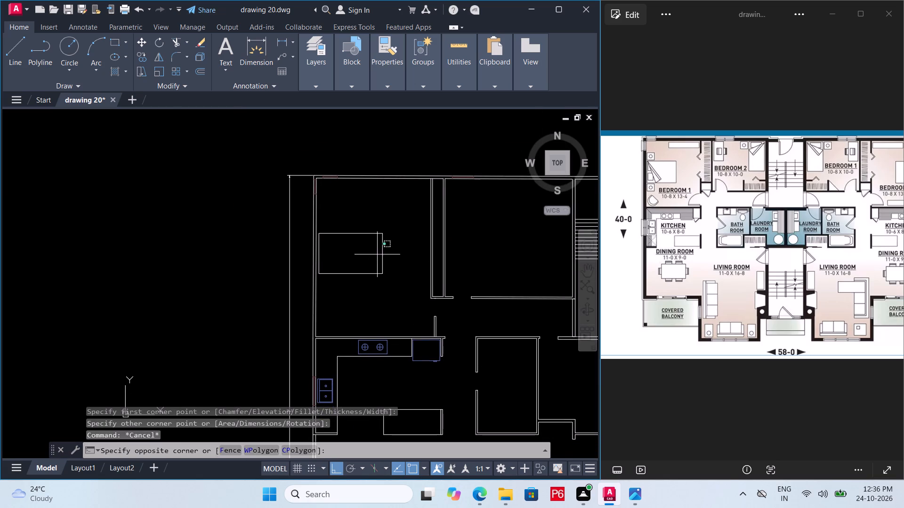
pyautogui.click(386, 255)
pyautogui.click(378, 256)
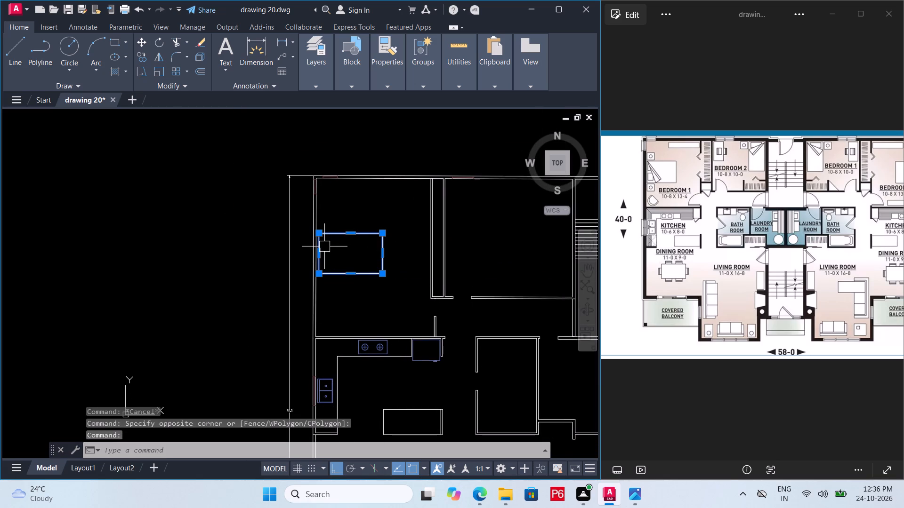
pyautogui.press('Escape')
# Draw a pillow rectangle about 0.8 by 1.3 inside the bed's lower corner beside the outer wall.
pyautogui.scroll(2, 323, 246)
pyautogui.moveTo(323, 246); pyautogui.dragTo(342, 228, button='middle')
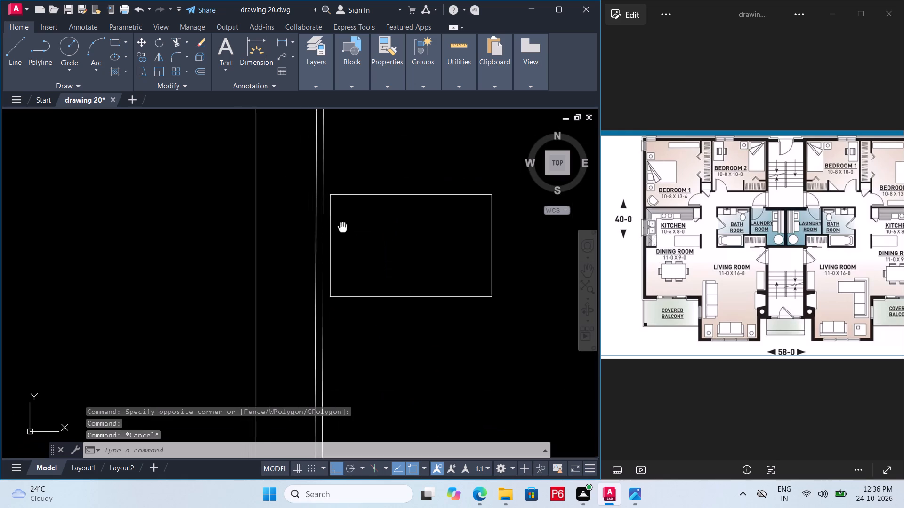
pyautogui.moveTo(342, 228); pyautogui.dragTo(350, 226, button='middle')
pyautogui.scroll(2, 350, 226)
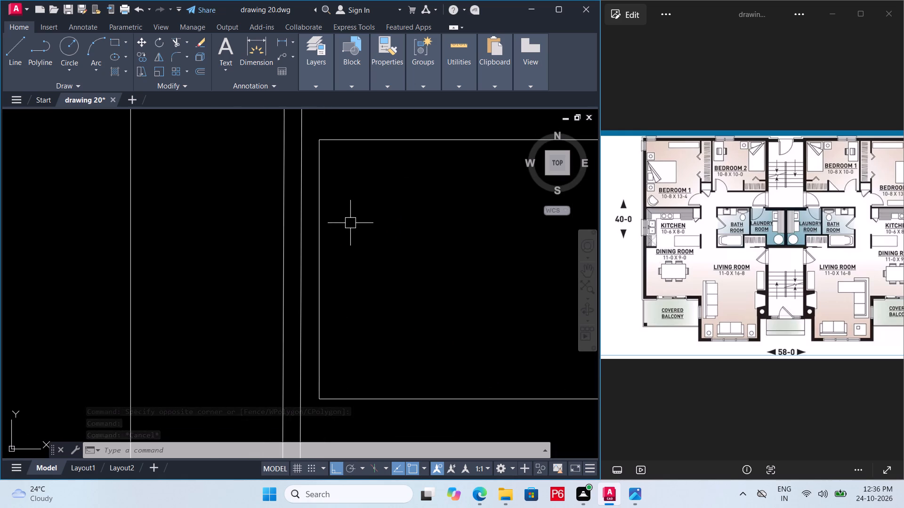
pyautogui.write('rec')
pyautogui.press('space')
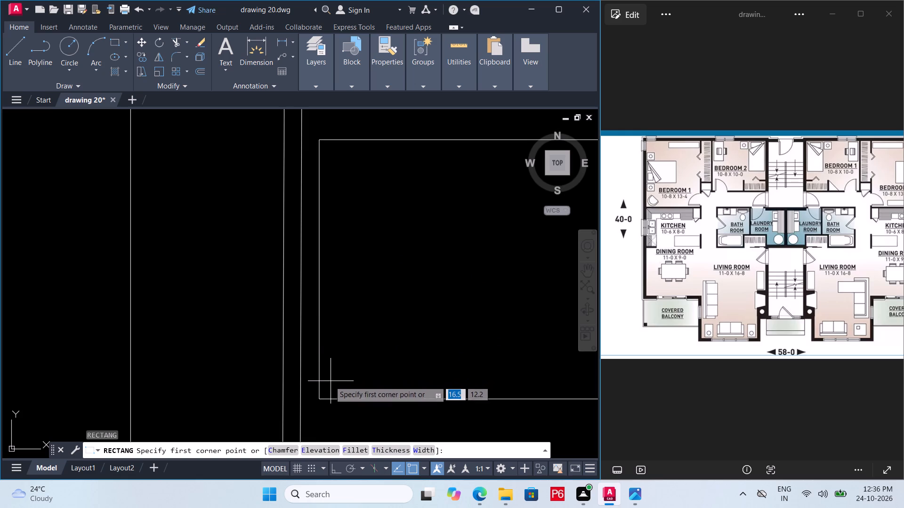
pyautogui.click(328, 384)
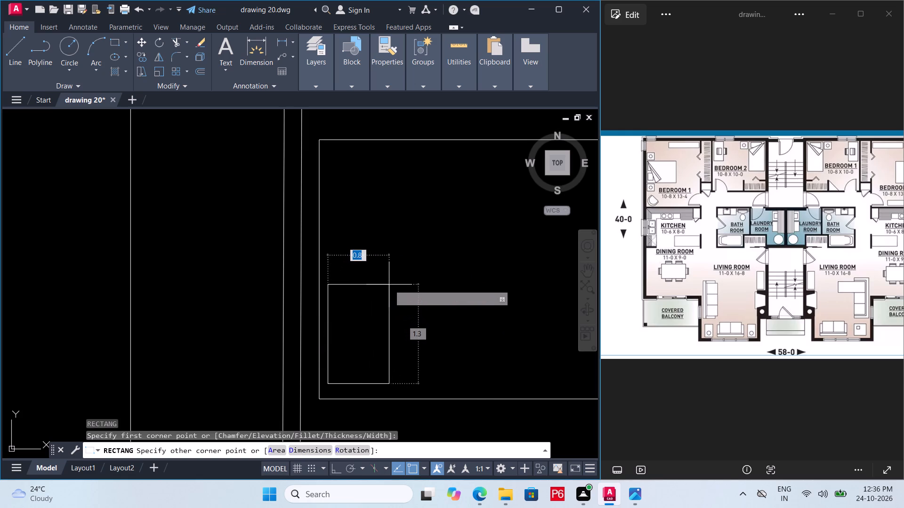
pyautogui.click(389, 285)
pyautogui.press('space')
pyautogui.click(351, 285)
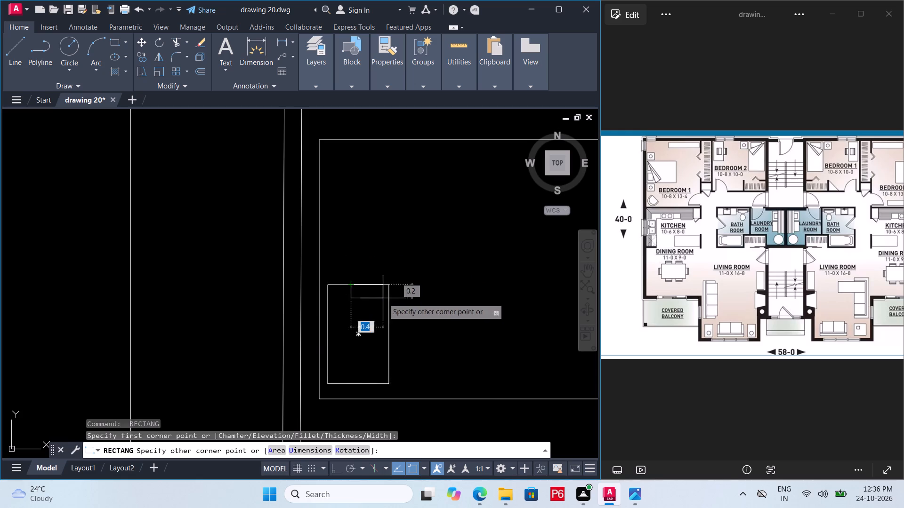
pyautogui.press('Escape')
# Copy the pillow rectangle about 1.7 straight up within the bed, and save the drawing.
pyautogui.click(382, 288)
pyautogui.press('m')
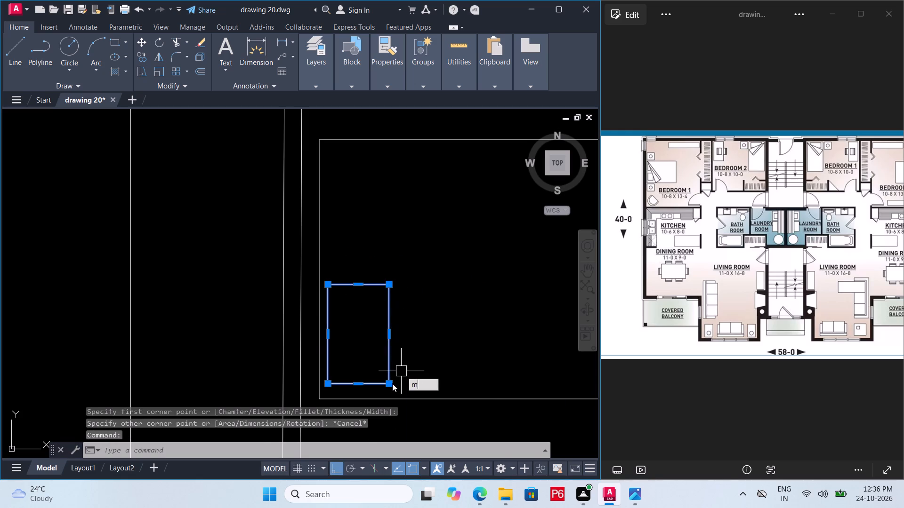
pyautogui.press('BackSpace')
pyautogui.write('co')
pyautogui.press('space')
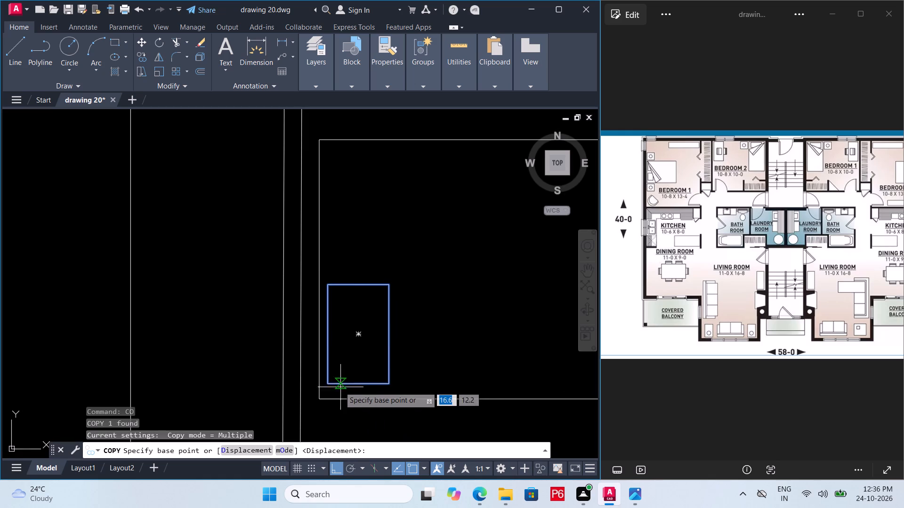
pyautogui.click(331, 381)
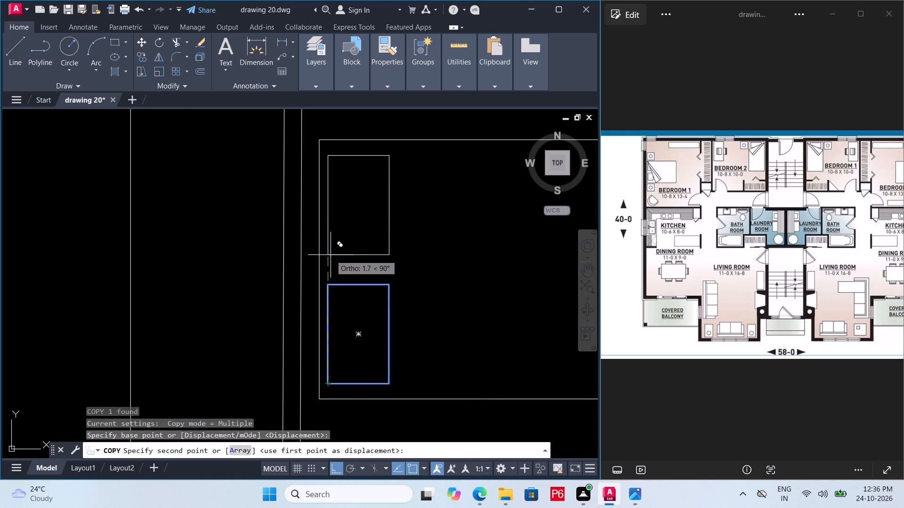
pyautogui.click(331, 256)
pyautogui.hotkey('ctrl', 's')
pyautogui.hotkey('ctrl', 's')
pyautogui.hotkey('ctrl', 's')
# Draw the folded-blanket triangle from the bed's upper wall-side corner: about 3.3 at 50° downward, about 1.2 to the bed's lower edge, and back to the corner.
pyautogui.keyDown('ctrl'); pyautogui.scroll(-2, 328, 256); pyautogui.keyUp('ctrl')
pyautogui.moveTo(324, 254); pyautogui.dragTo(306, 233, button='middle')
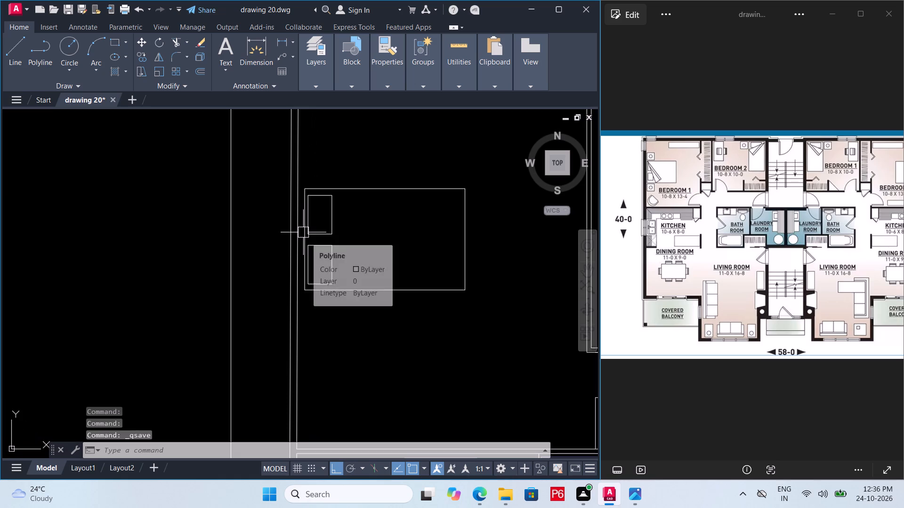
pyautogui.write('l')
pyautogui.press('space')
pyautogui.scroll(2, 306, 190)
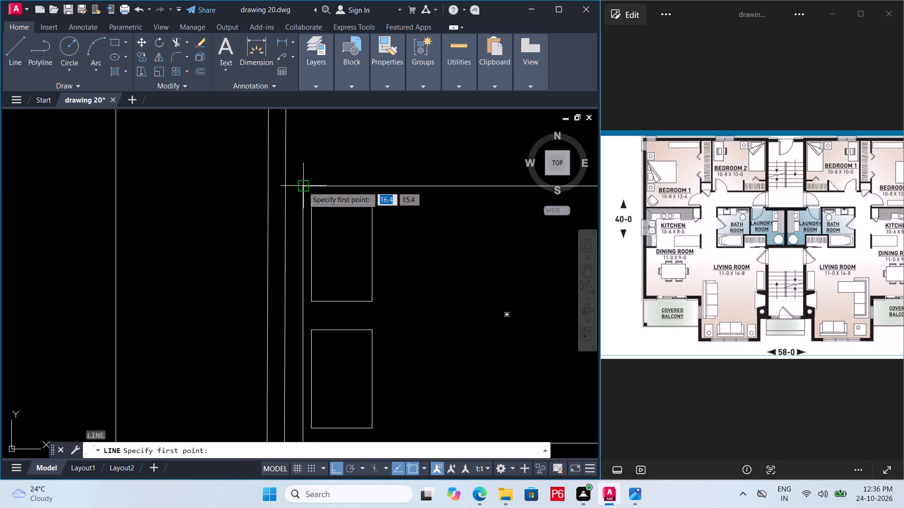
pyautogui.click(304, 186)
pyautogui.scroll(-2, 336, 236)
pyautogui.moveTo(324, 214); pyautogui.dragTo(315, 198, button='middle')
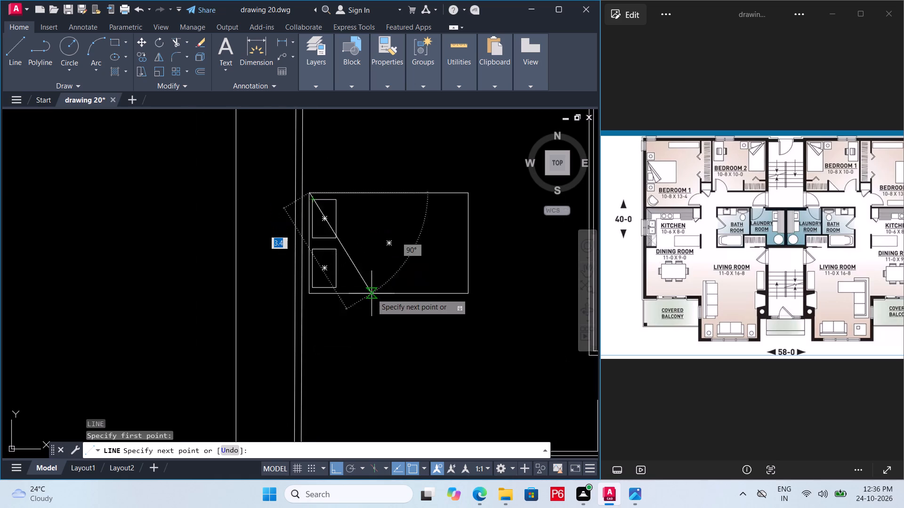
pyautogui.scroll(2, 365, 287)
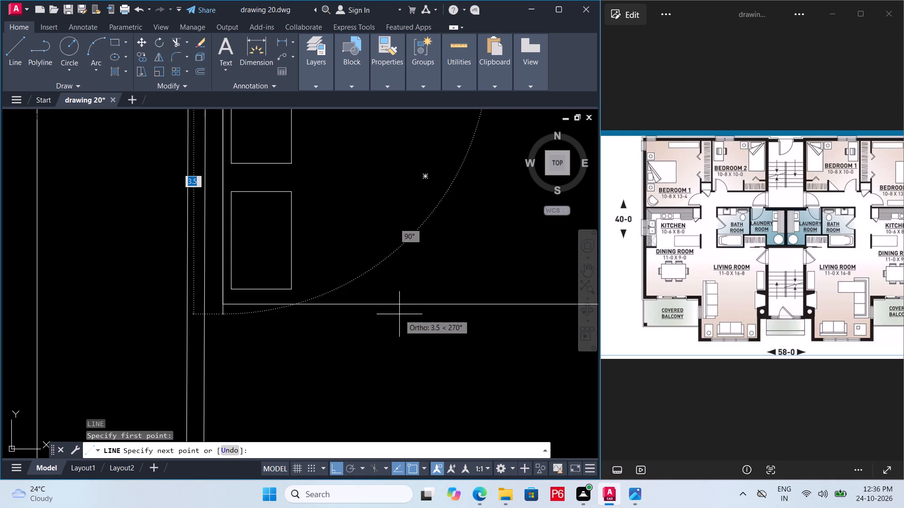
pyautogui.press('F8')
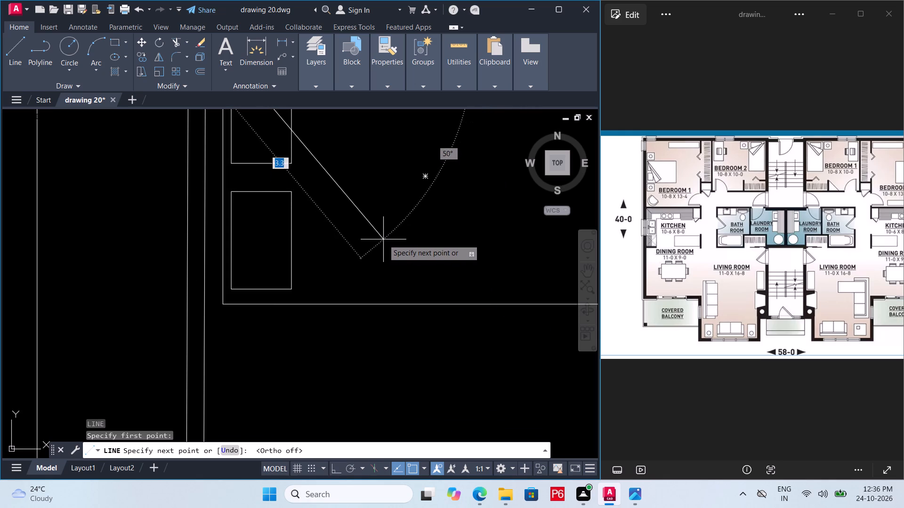
pyautogui.click(383, 239)
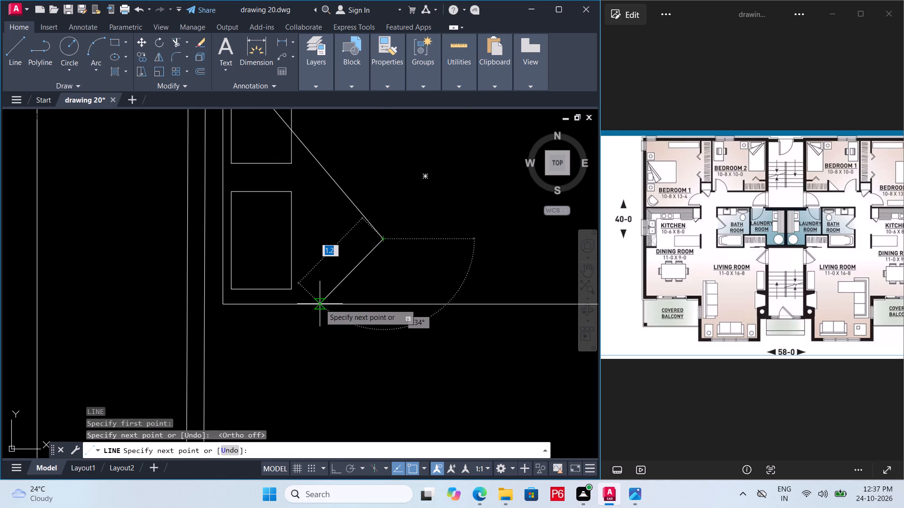
pyautogui.click(320, 304)
pyautogui.moveTo(305, 192); pyautogui.dragTo(342, 305, button='middle')
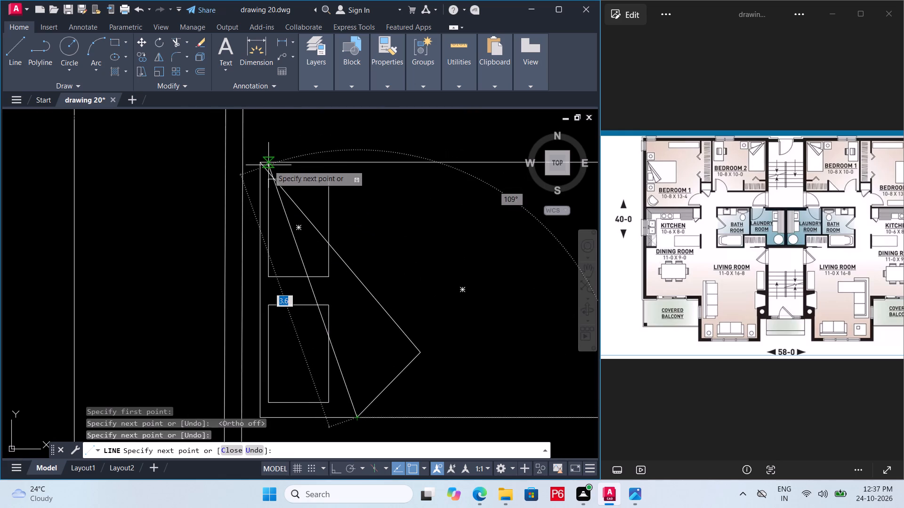
pyautogui.click(260, 165)
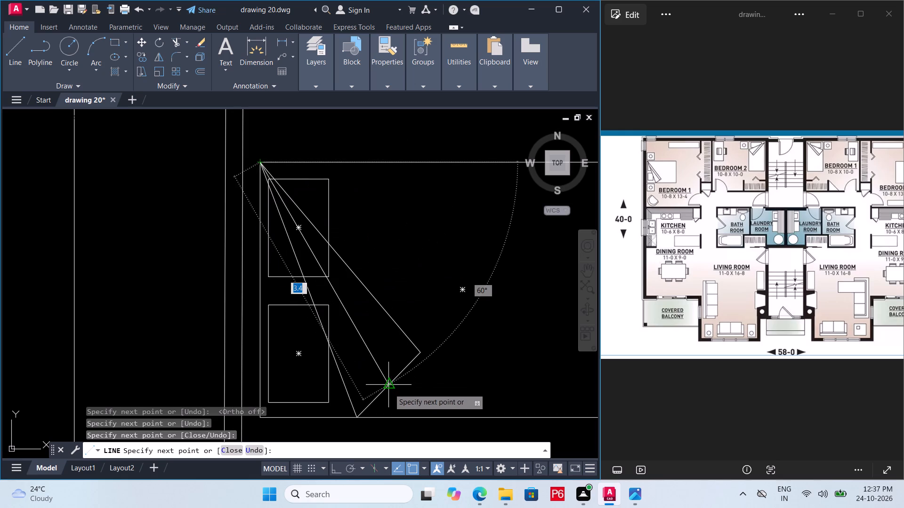
# Add a fold line from the bed's upper wall-side corner to the triangle's short side, and save the drawing.
pyautogui.click(408, 368)
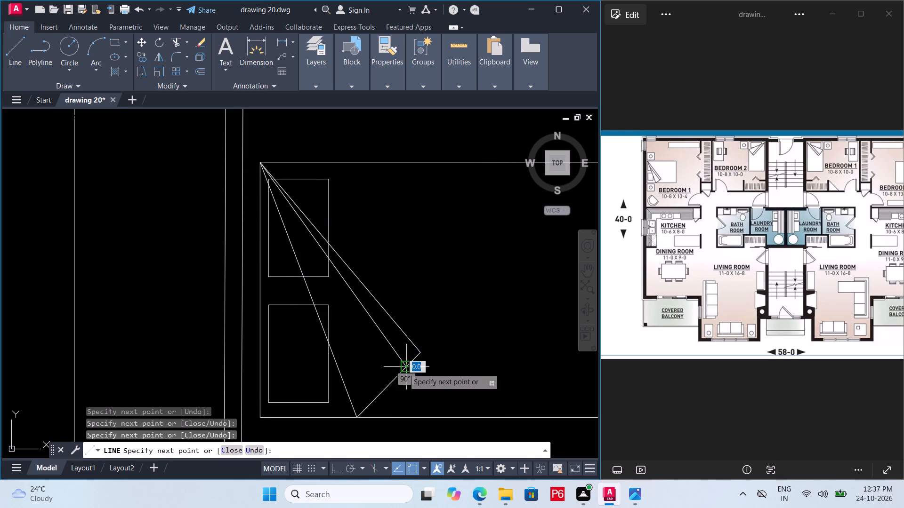
pyautogui.press('Escape')
pyautogui.hotkey('ctrl', 's')
pyautogui.hotkey('ctrl', 's')
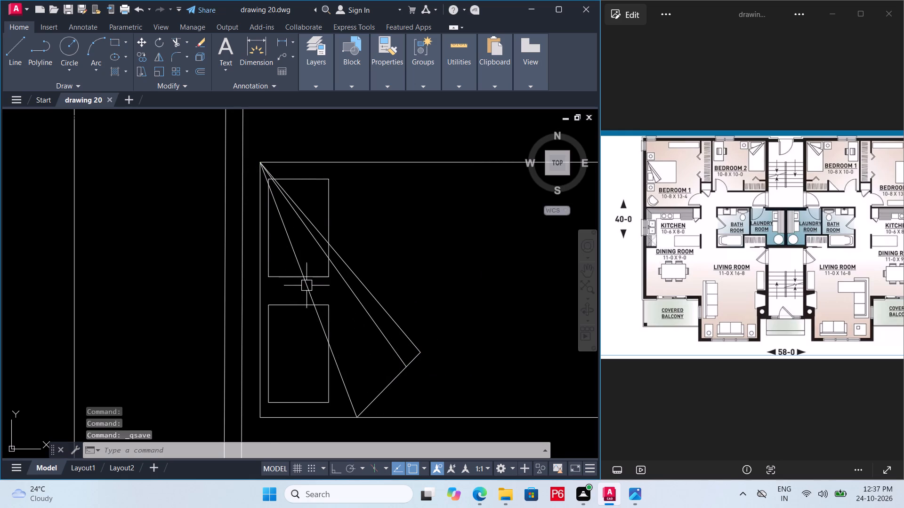
# Trim away the upper pillow's edges that lie under and beyond the blanket fold, and save the drawing.
pyautogui.press('r')
pyautogui.press('Escape')
pyautogui.write('tr')
pyautogui.press('space')
pyautogui.press('space')
pyautogui.click(323, 278)
pyautogui.click(326, 277)
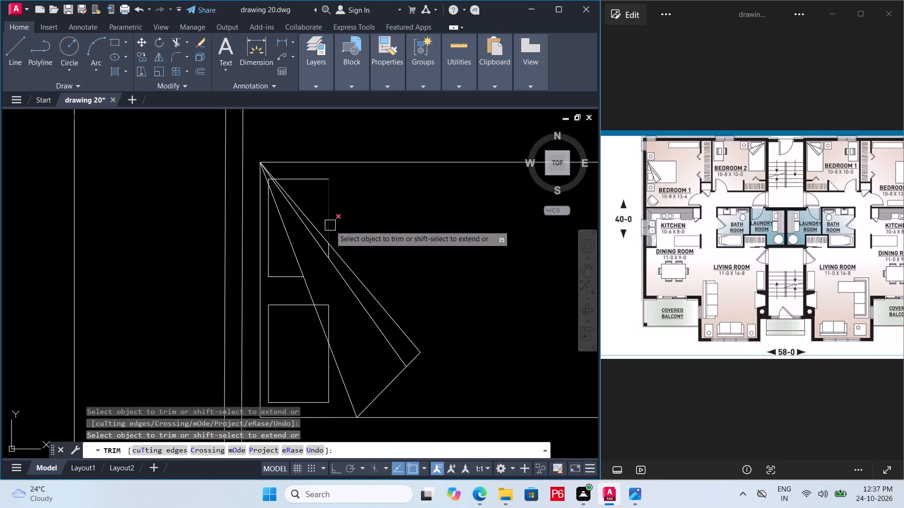
pyautogui.moveTo(330, 224); pyautogui.dragTo(330, 218)
pyautogui.doubleClick(323, 180)
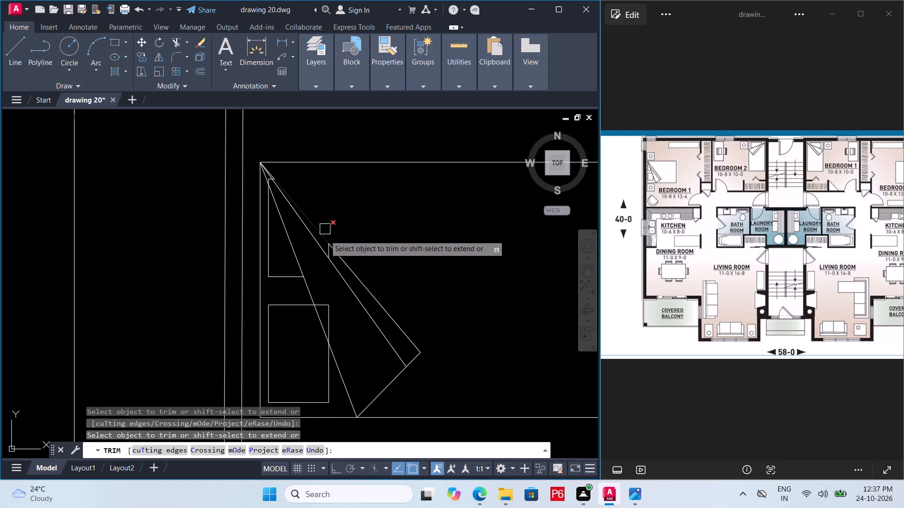
pyautogui.scroll(2, 329, 260)
pyautogui.click(329, 241)
pyautogui.scroll(-3, 331, 252)
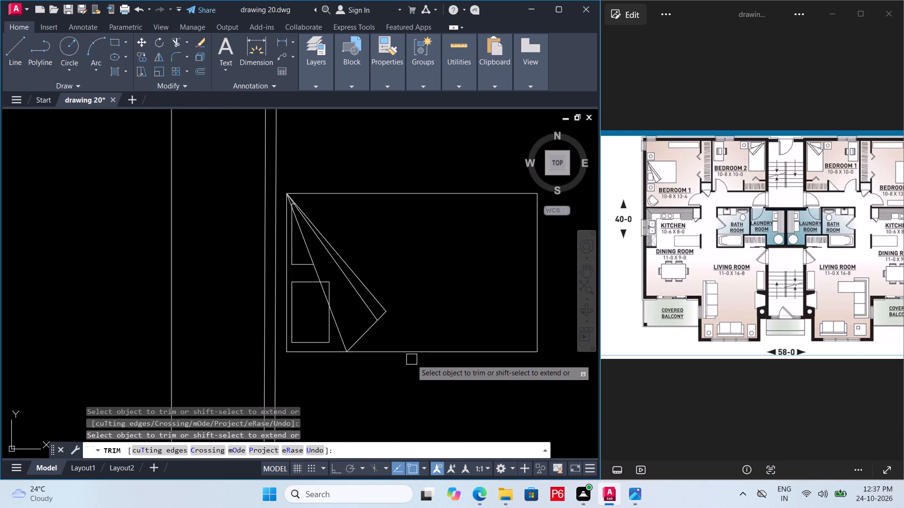
pyautogui.hotkey('ctrl', 's')
pyautogui.hotkey('ctrl', 's')
pyautogui.hotkey('ctrl', 's')
# Draw a bedside table rectangle about 1.4 by 1.5 just below the bed, aligned with its wall-side edge.
pyautogui.scroll(-2, 370, 362)
pyautogui.moveTo(366, 348); pyautogui.dragTo(360, 317, button='middle')
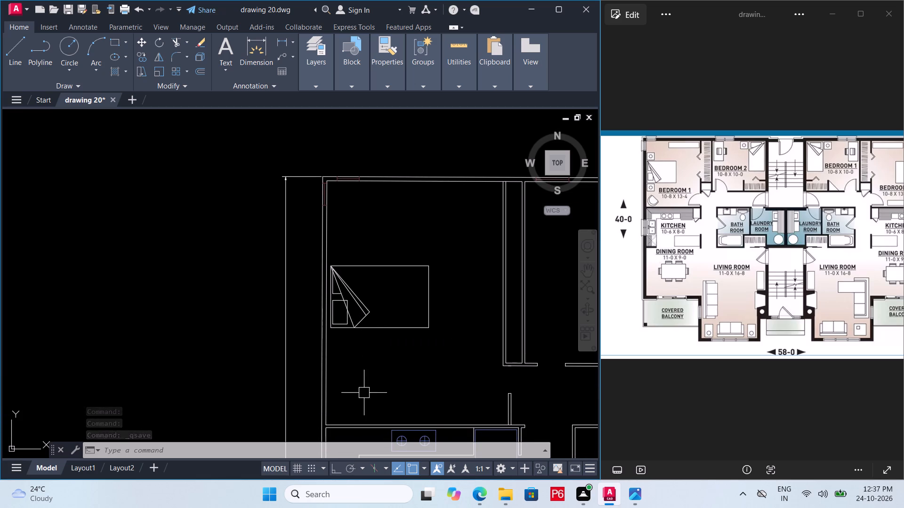
pyautogui.moveTo(363, 376); pyautogui.dragTo(363, 331, button='middle')
pyautogui.write('rec')
pyautogui.press('space')
pyautogui.scroll(2, 347, 304)
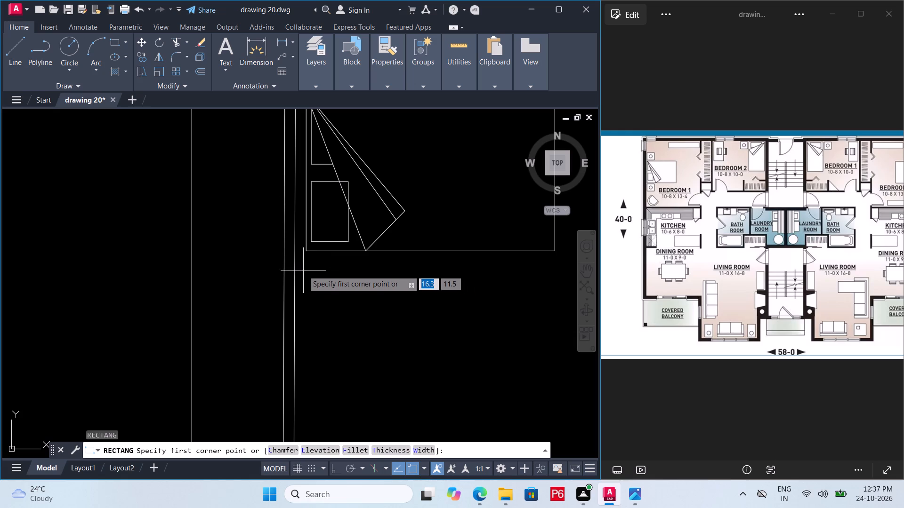
pyautogui.click(306, 263)
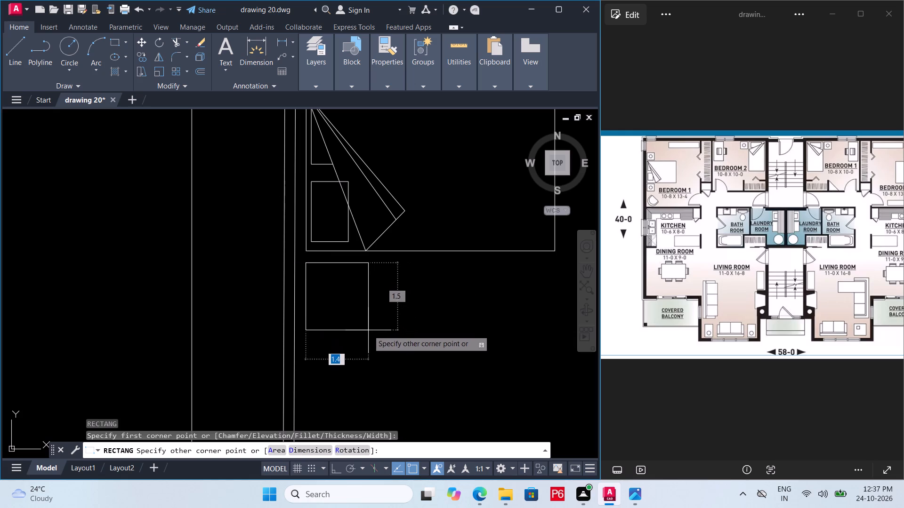
pyautogui.click(368, 330)
pyautogui.press('space')
pyautogui.click(368, 331)
pyautogui.press('Escape')
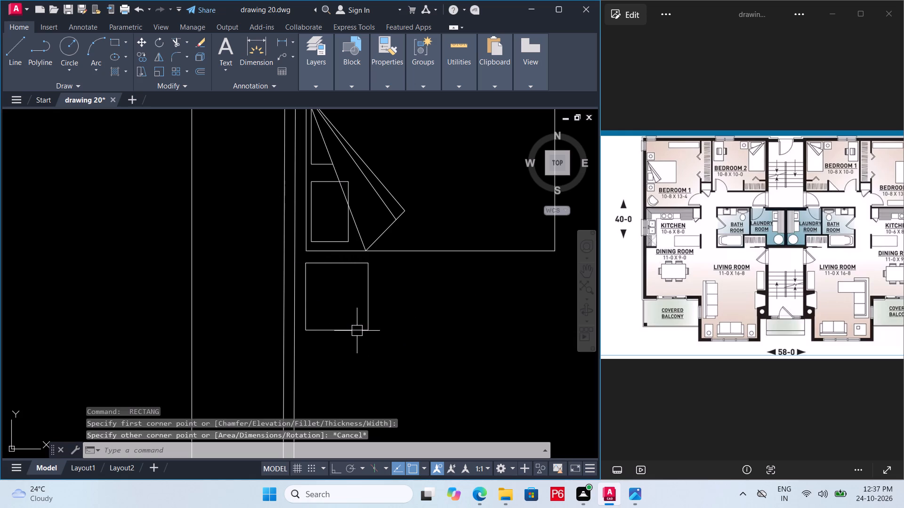
# Draw a small lamp circle centred in the bedside table.
pyautogui.click(355, 328)
pyautogui.write('c')
pyautogui.press('space')
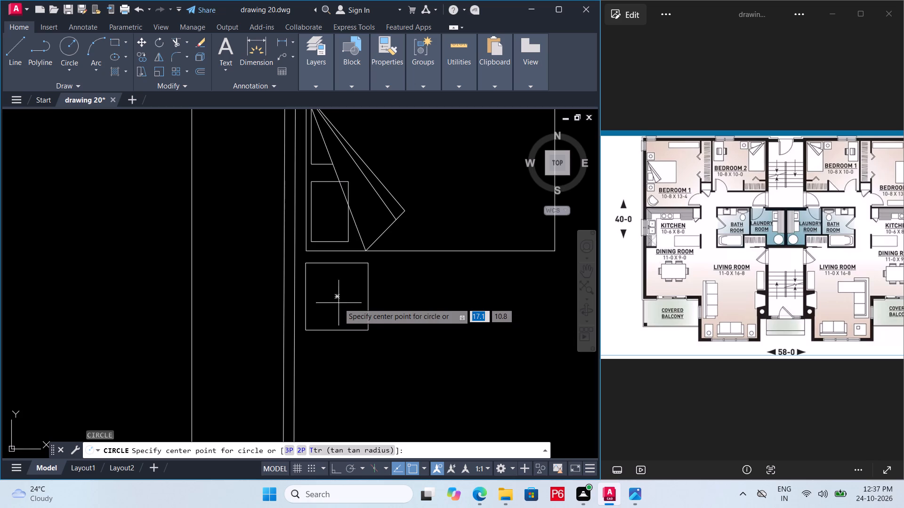
pyautogui.click(341, 299)
pyautogui.click(345, 305)
pyautogui.press('Escape')
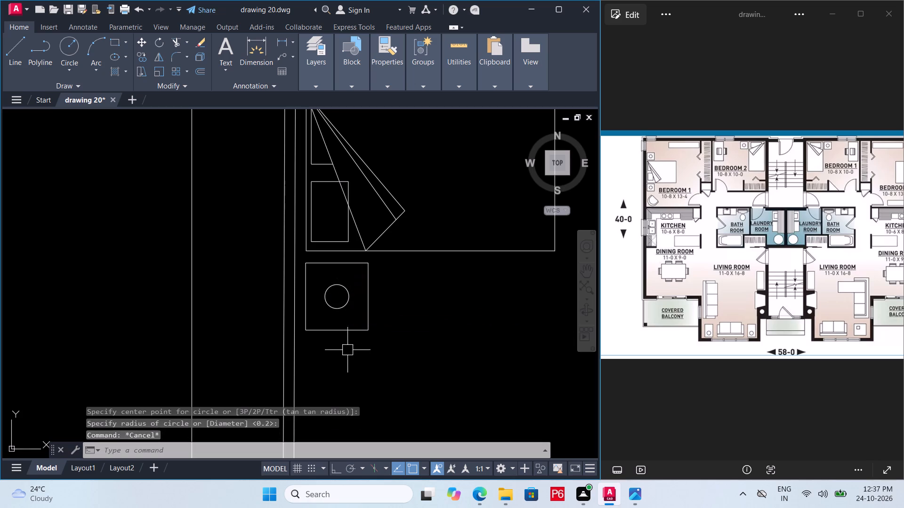
# Save the drawing.
pyautogui.hotkey('ctrl', 's')
pyautogui.hotkey('ctrl', 's')
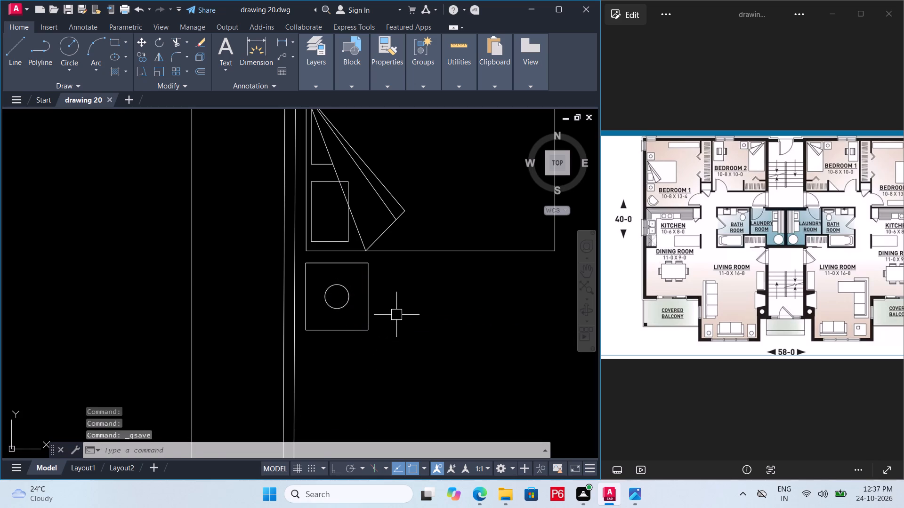
# Copy the bedside table with its lamp about 5.3 straight up to just above the bed, and save the drawing.
pyautogui.click(398, 296)
pyautogui.click(339, 330)
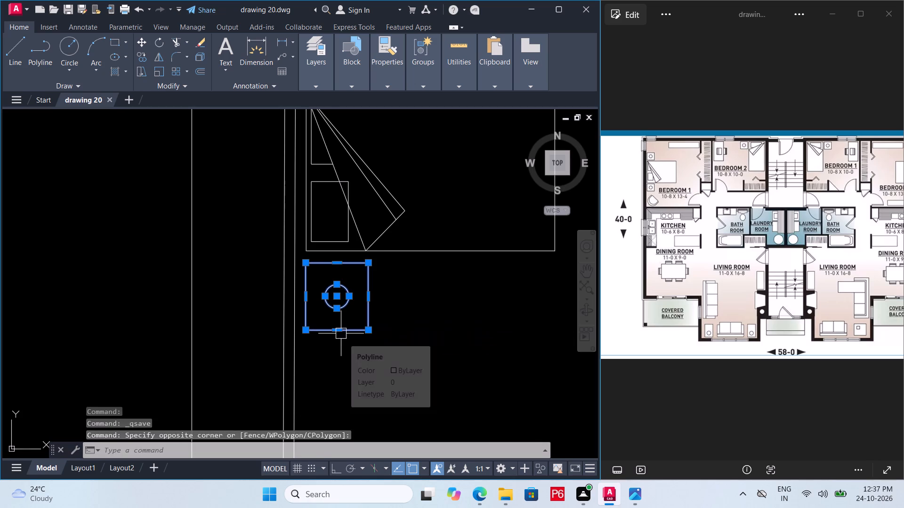
pyautogui.write('co')
pyautogui.press('space')
pyautogui.click(340, 298)
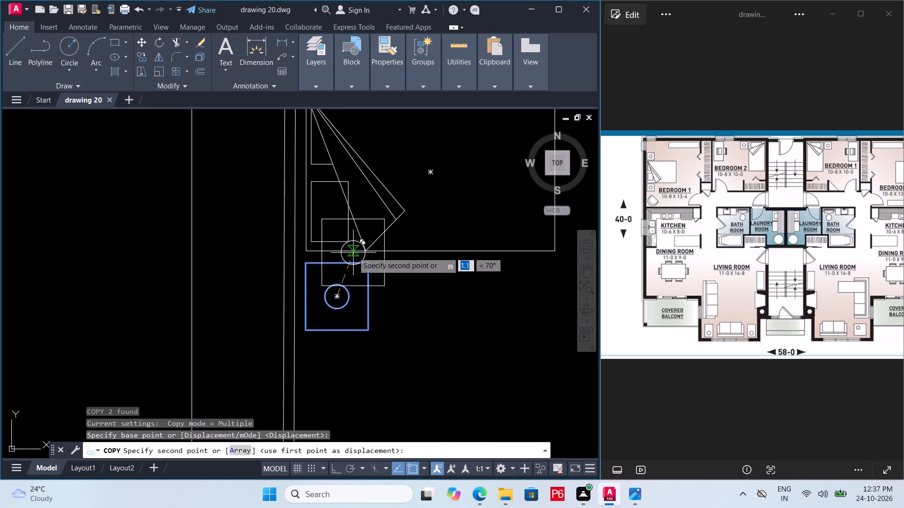
pyautogui.moveTo(357, 260); pyautogui.dragTo(365, 381, button='middle')
pyautogui.scroll(-1, 358, 261)
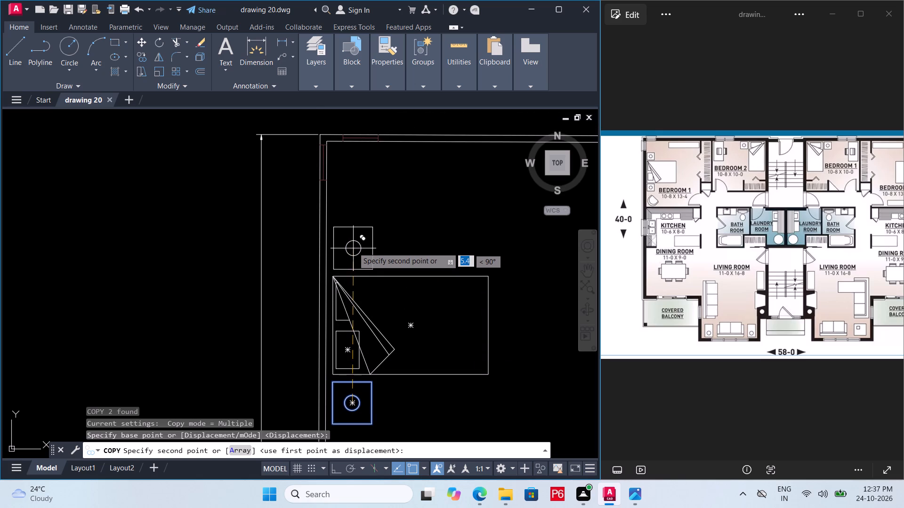
pyautogui.press('F9')
pyautogui.press('F8')
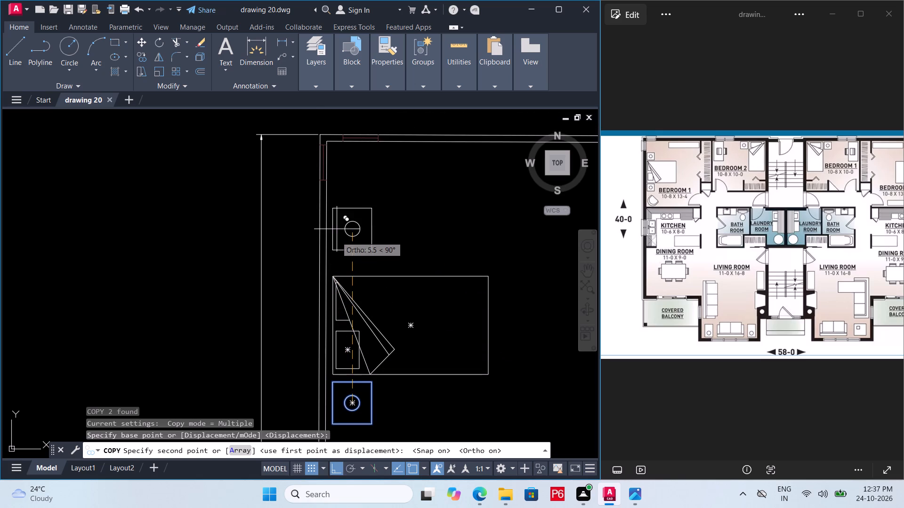
pyautogui.press('F9')
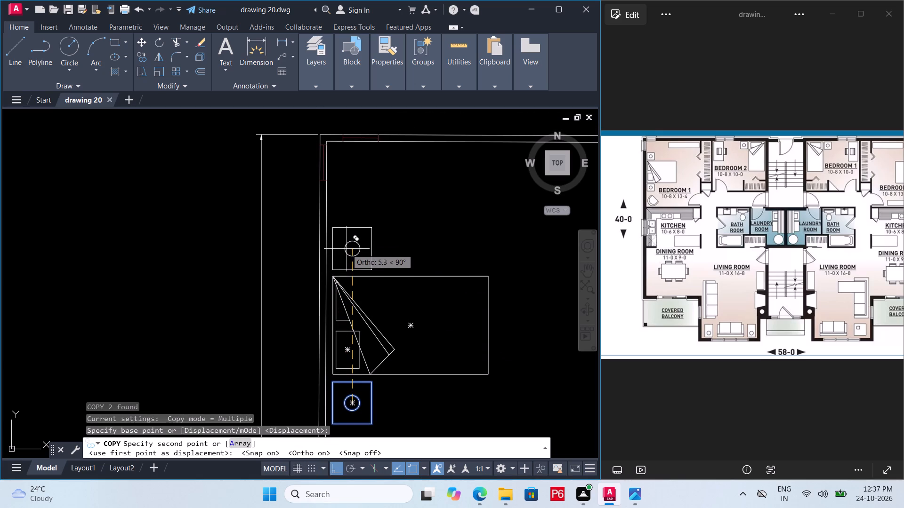
pyautogui.click(347, 246)
pyautogui.hotkey('ctrl', 's')
pyautogui.hotkey('ctrl', 's')
# Make a block named b from the bed, pillows, blanket fold and both bedside tables with their lamps.
pyautogui.scroll(-1, 354, 270)
pyautogui.moveTo(352, 269); pyautogui.dragTo(350, 252, button='middle')
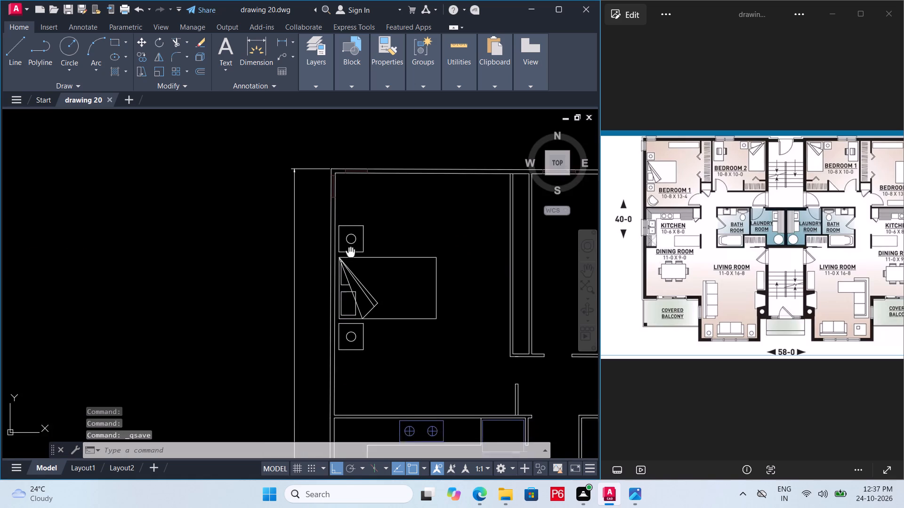
pyautogui.moveTo(350, 252); pyautogui.dragTo(350, 241, button='middle')
pyautogui.scroll(-1, 376, 271)
pyautogui.click(433, 228)
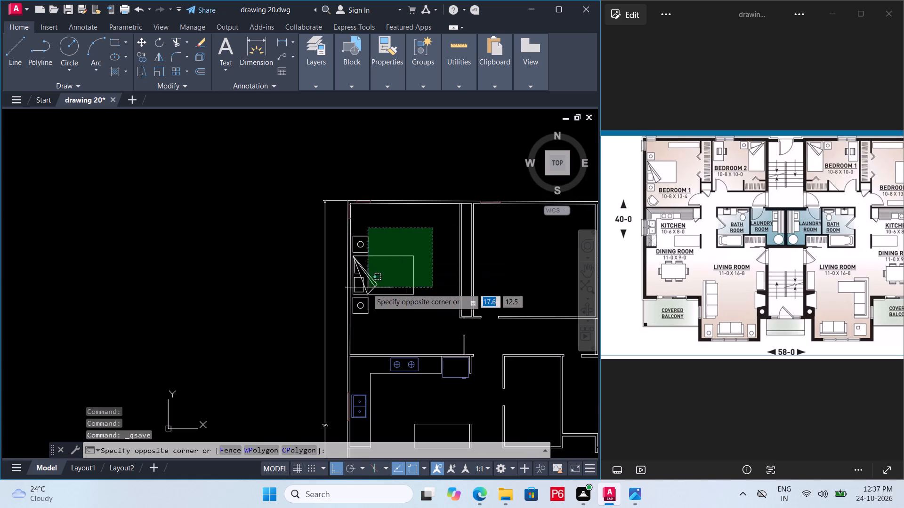
pyautogui.click(356, 320)
pyautogui.scroll(2, 386, 303)
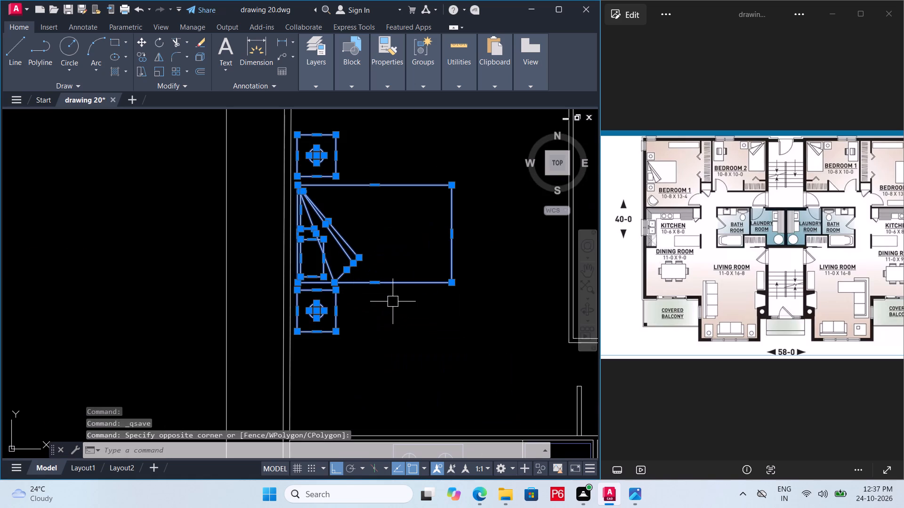
pyautogui.write('b b')
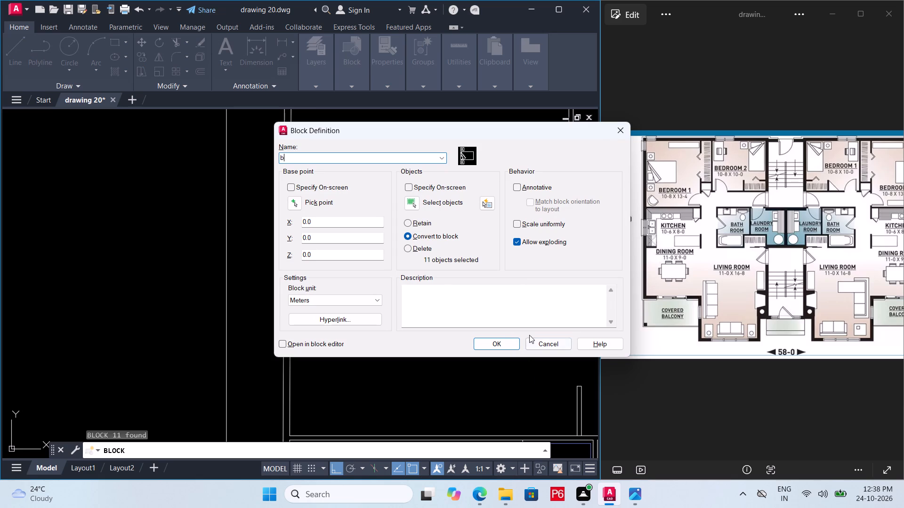
pyautogui.click(502, 340)
pyautogui.press('Escape')
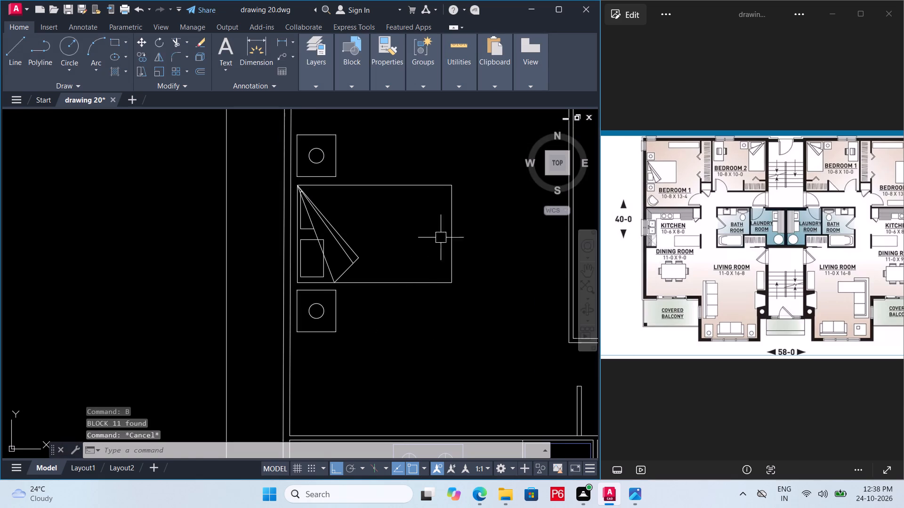
# Assign the Bedroom 1 bed block to the furniture layer and save the drawing.
pyautogui.click(478, 143)
pyautogui.click(369, 287)
pyautogui.click(325, 83)
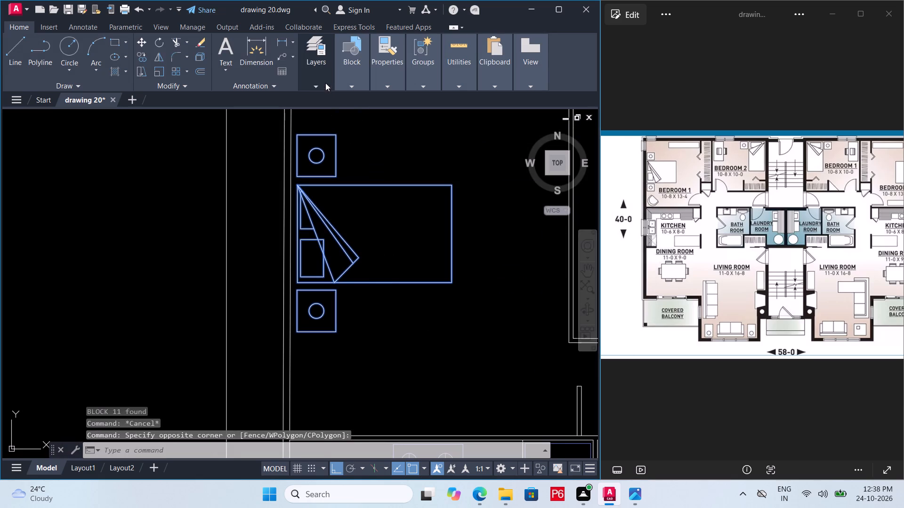
pyautogui.click(387, 101)
pyautogui.click(392, 155)
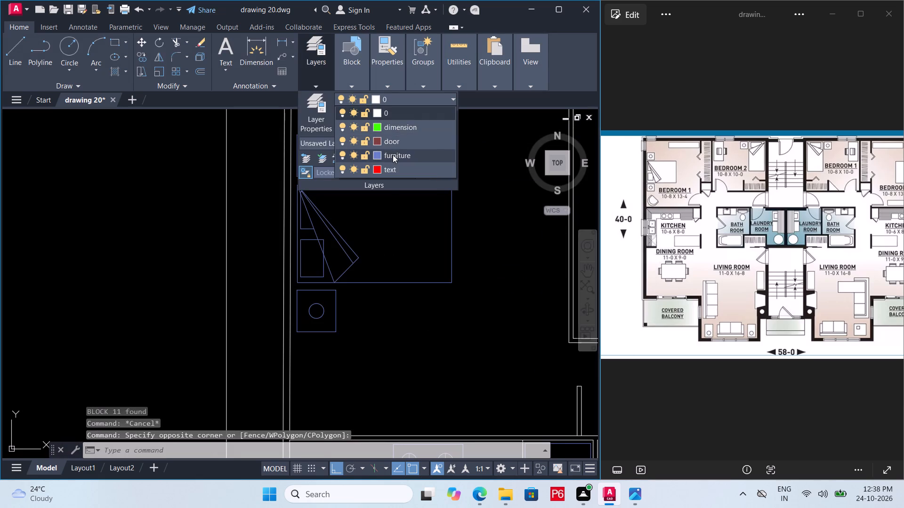
pyautogui.press('Escape')
pyautogui.press('Escape')
pyautogui.hotkey('ctrl', 's')
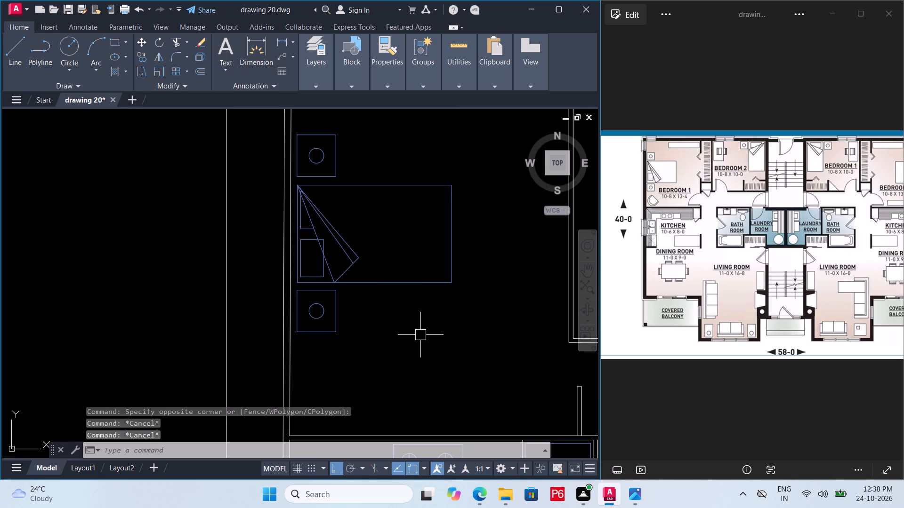
pyautogui.hotkey('ctrl', 's')
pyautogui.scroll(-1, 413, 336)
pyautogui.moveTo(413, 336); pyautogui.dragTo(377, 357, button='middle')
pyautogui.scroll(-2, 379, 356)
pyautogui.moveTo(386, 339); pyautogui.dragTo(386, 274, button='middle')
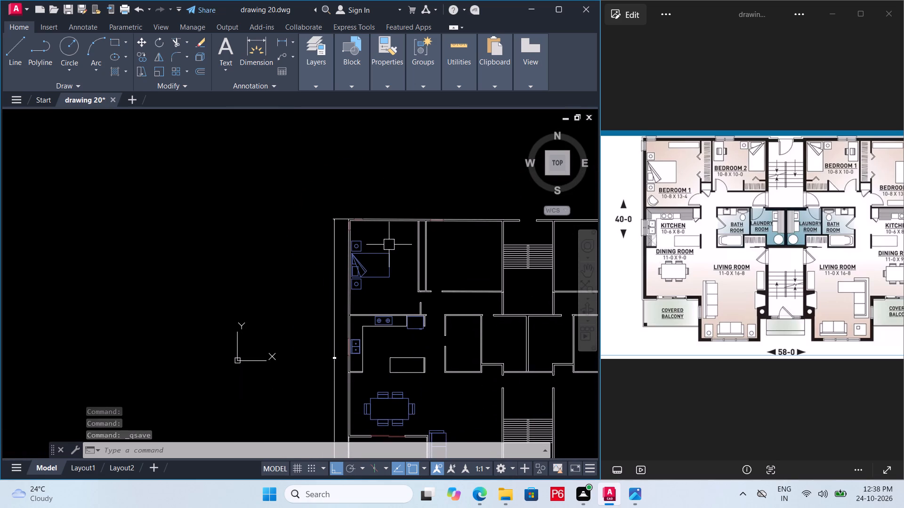
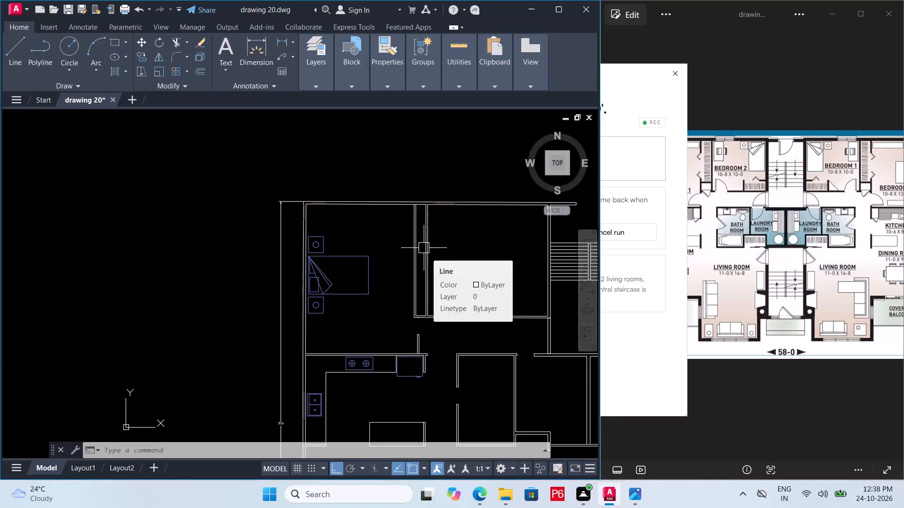
# Offset the inner face of the left apartment's Bedroom 2-side closet wall 1.22 toward Bedroom 1.
pyautogui.scroll(1, 435, 234)
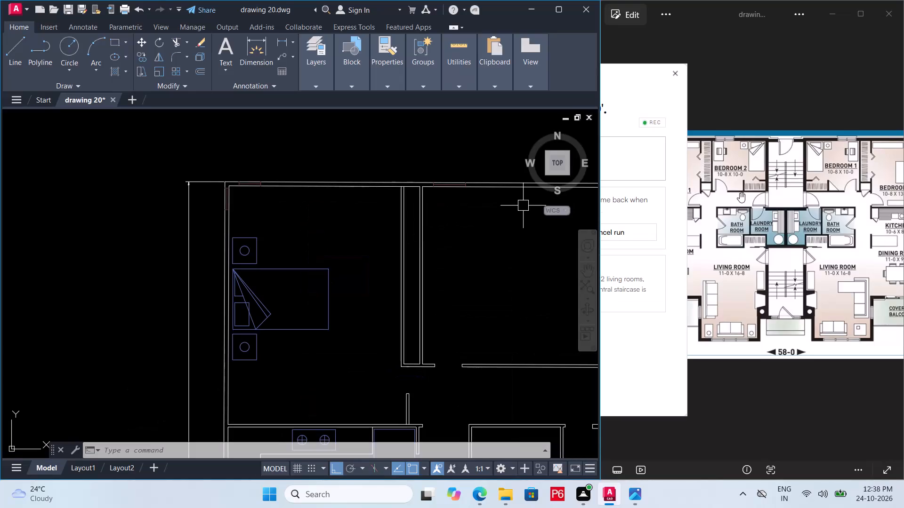
pyautogui.click(801, 227)
pyautogui.scroll(2, 400, 253)
pyautogui.moveTo(425, 252); pyautogui.dragTo(431, 301, button='middle')
pyautogui.scroll(-2, 431, 291)
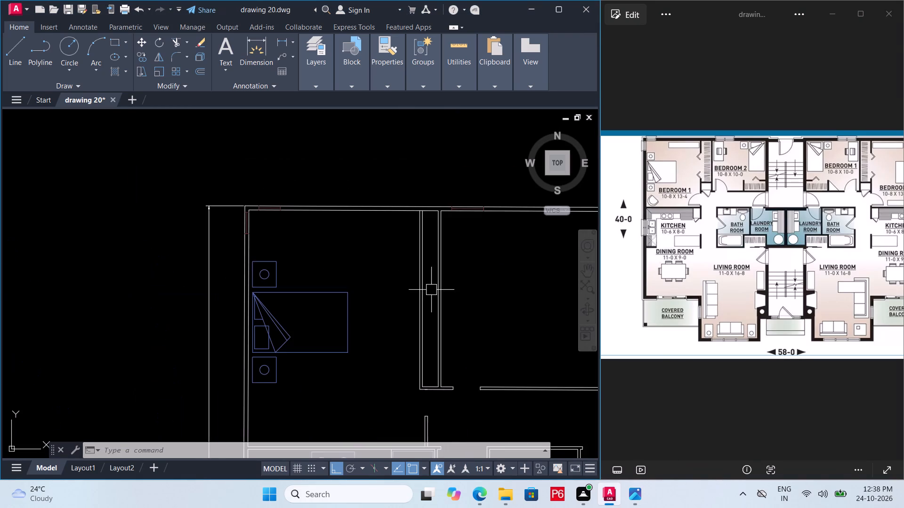
pyautogui.moveTo(431, 289); pyautogui.dragTo(400, 234, button='middle')
pyautogui.scroll(-2, 373, 244)
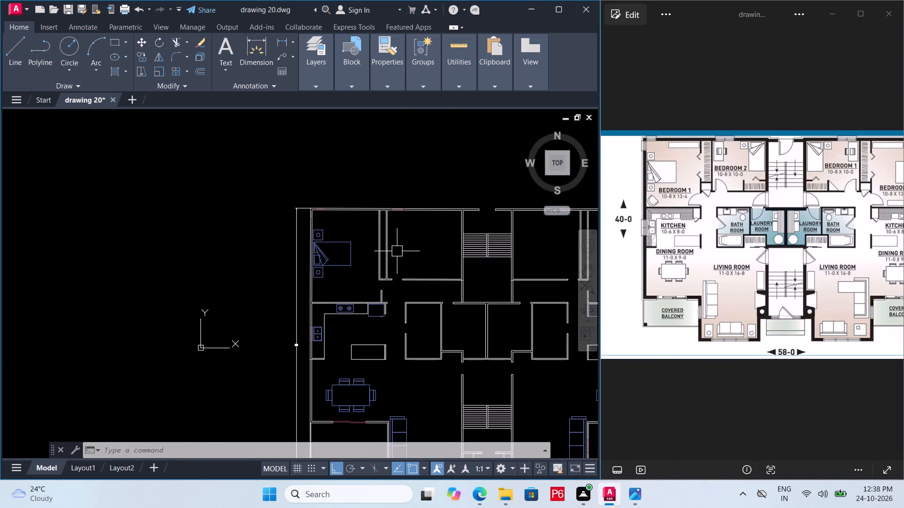
pyautogui.moveTo(397, 251); pyautogui.dragTo(395, 294, button='middle')
pyautogui.moveTo(387, 301); pyautogui.dragTo(441, 287, button='middle')
pyautogui.scroll(2, 430, 298)
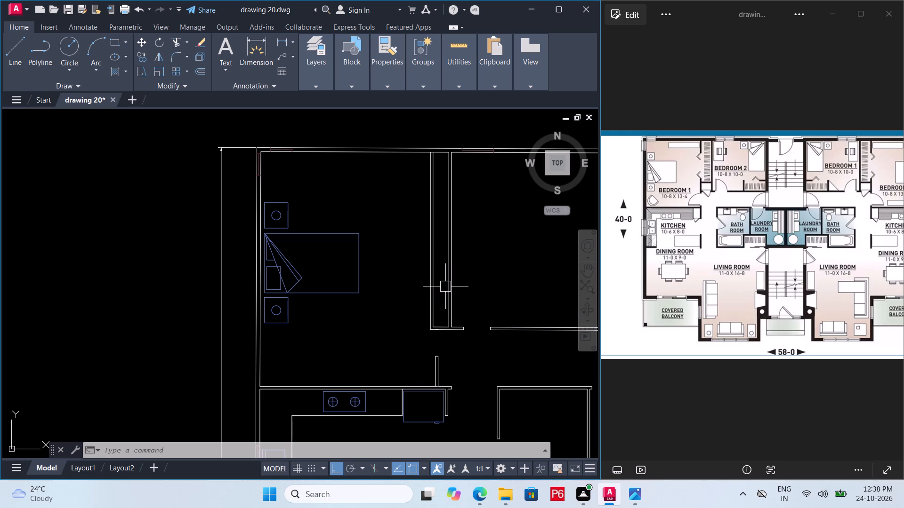
pyautogui.click(447, 285)
pyautogui.scroll(1, 437, 288)
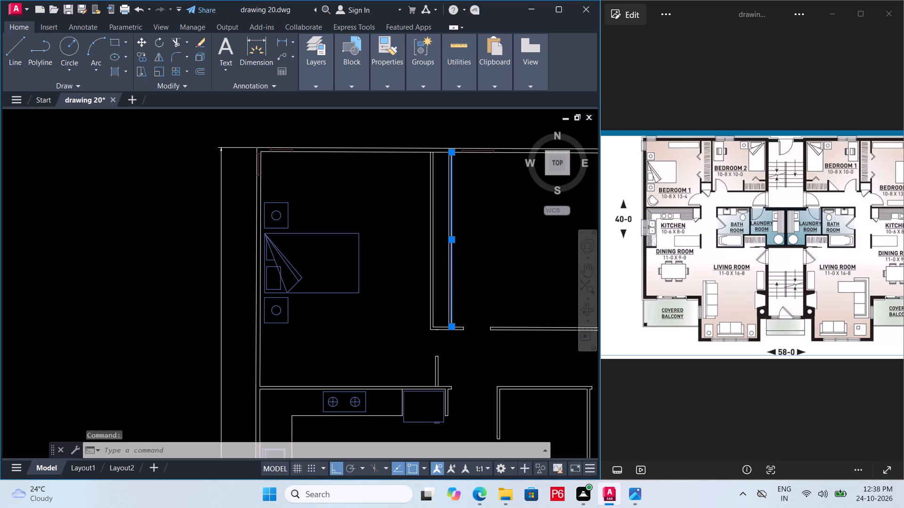
pyautogui.press('Escape')
pyautogui.click(453, 286)
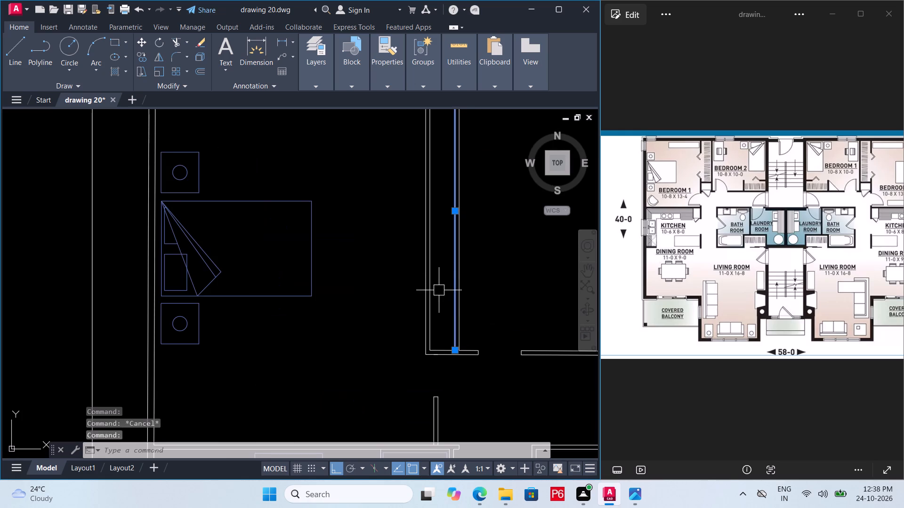
pyautogui.press('o')
pyautogui.press('Return')
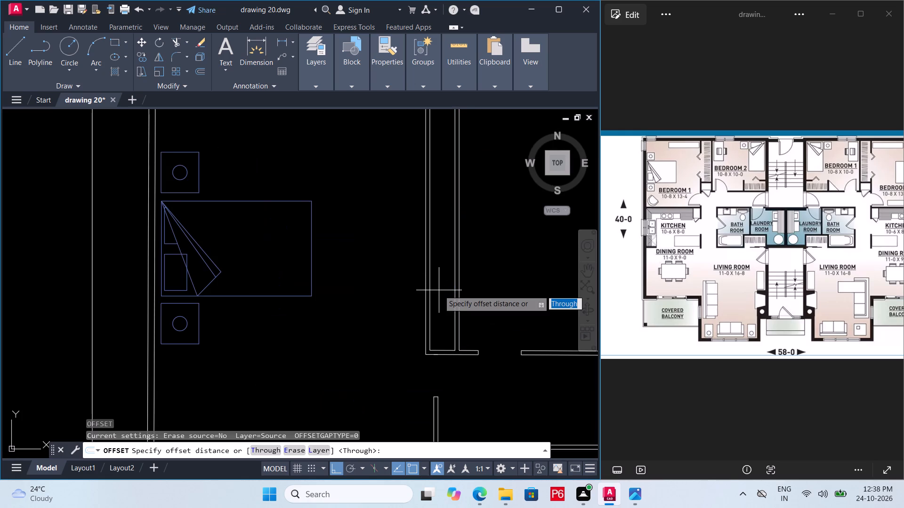
pyautogui.write('1.22')
pyautogui.press('Return')
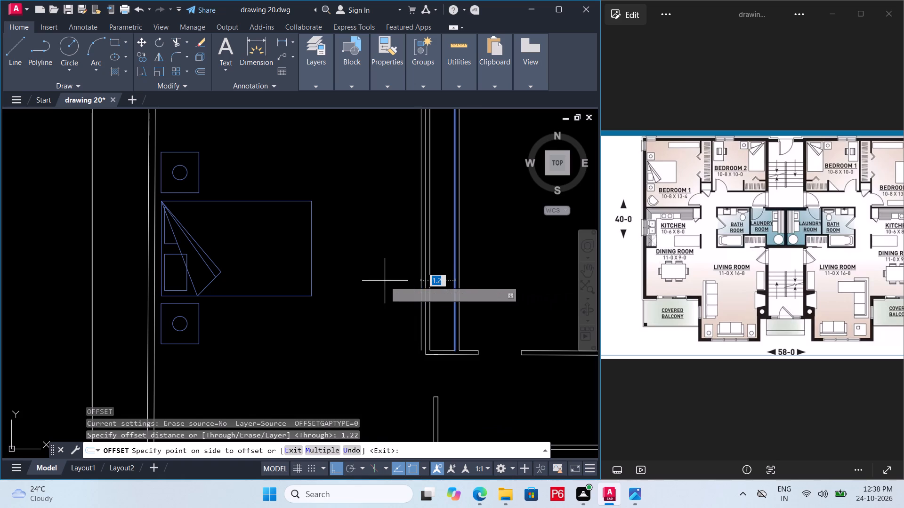
pyautogui.click(385, 281)
# Offset the new closet line another 0.15 toward Bedroom 1 to give the wall its thickness.
pyautogui.click(418, 295)
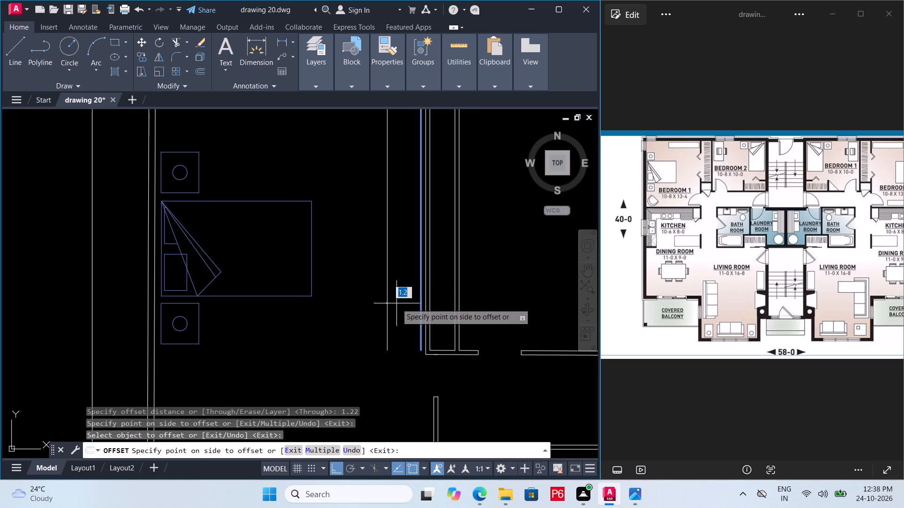
pyautogui.write('0.15')
pyautogui.press('Return')
pyautogui.press('Escape')
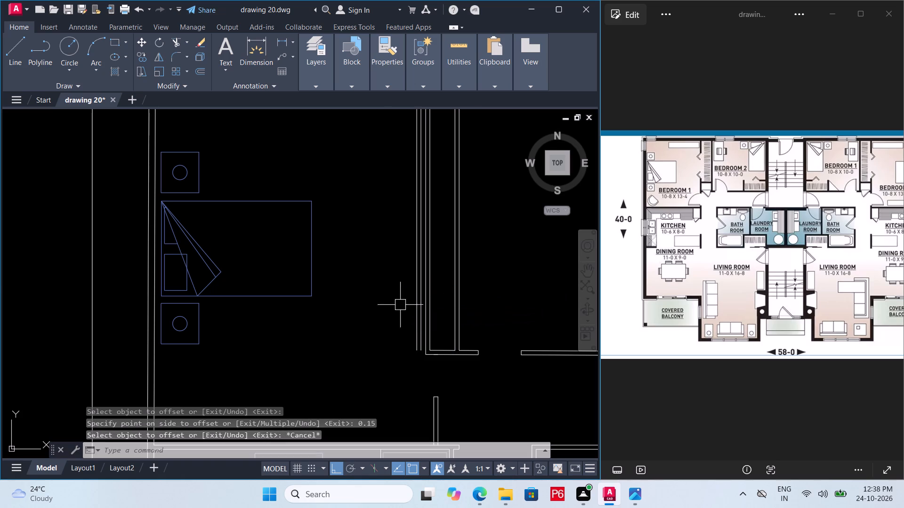
# Delete the two lines of the old closet wall on the left apartment's Bedroom 1 side.
pyautogui.scroll(2, 431, 304)
pyautogui.click(439, 293)
pyautogui.click(412, 299)
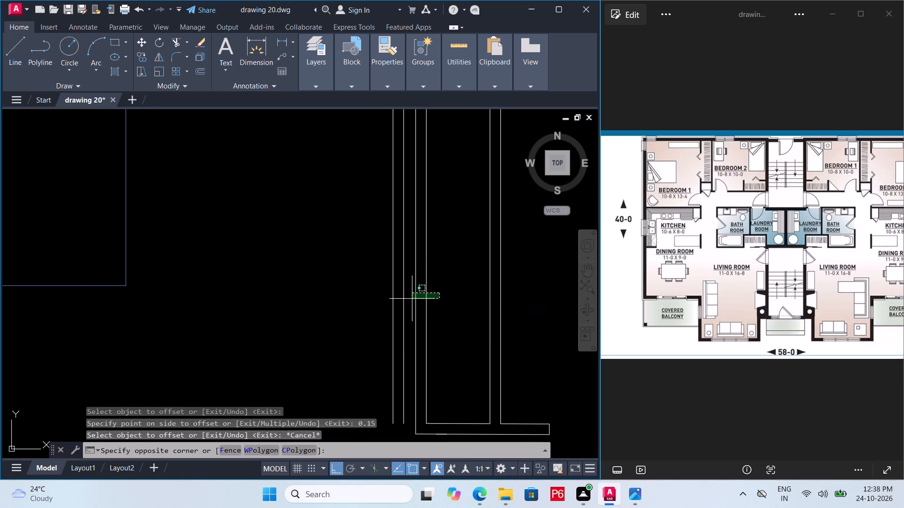
pyautogui.press('Delete')
# Fillet the new closet wall's inner and outer lines square with the short bottom wall in the left apartment, and save the drawing.
pyautogui.moveTo(423, 340); pyautogui.dragTo(417, 363, button='middle')
pyautogui.scroll(-2, 423, 340)
pyautogui.moveTo(415, 359); pyautogui.dragTo(409, 322, button='middle')
pyautogui.scroll(2, 409, 381)
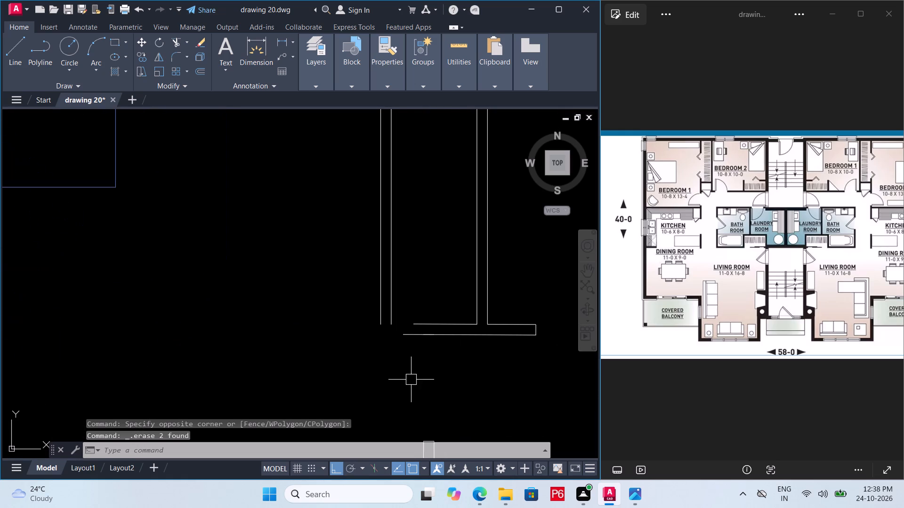
pyautogui.press('f')
pyautogui.press('space')
pyautogui.moveTo(433, 325); pyautogui.dragTo(428, 320)
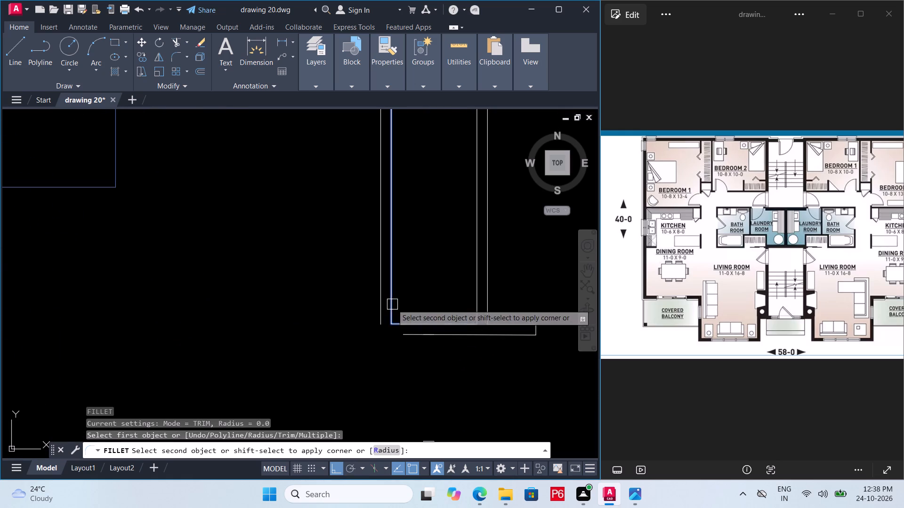
pyautogui.click(392, 304)
pyautogui.press('space')
pyautogui.click(412, 333)
pyautogui.click(379, 310)
pyautogui.scroll(-1, 377, 352)
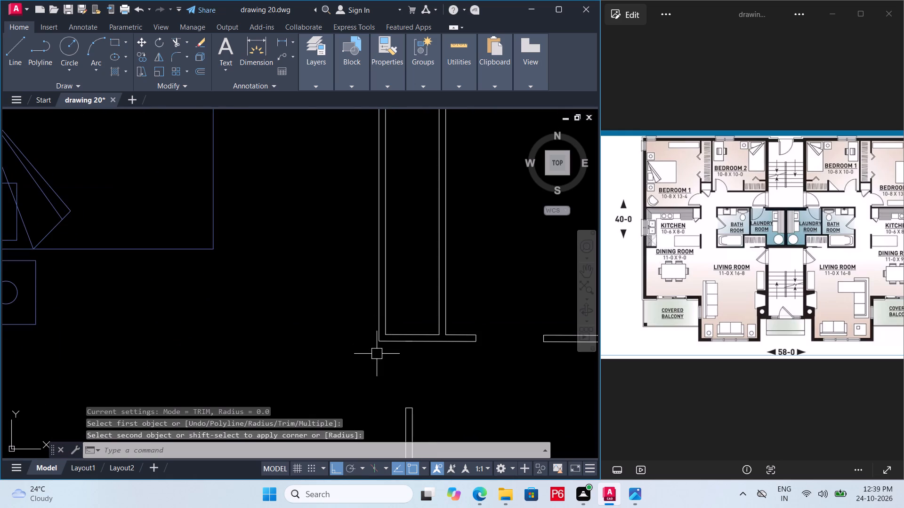
pyautogui.hotkey('ctrl', 's')
pyautogui.hotkey('ctrl', 's')
# Offset the inner face of the right apartment's stair-side closet wall 1.22 toward the outer bedroom.
pyautogui.keyDown('ctrl'); pyautogui.scroll(-4, 376, 354); pyautogui.keyUp('ctrl')
pyautogui.moveTo(483, 349); pyautogui.dragTo(363, 338, button='middle')
pyautogui.scroll(1, 451, 339)
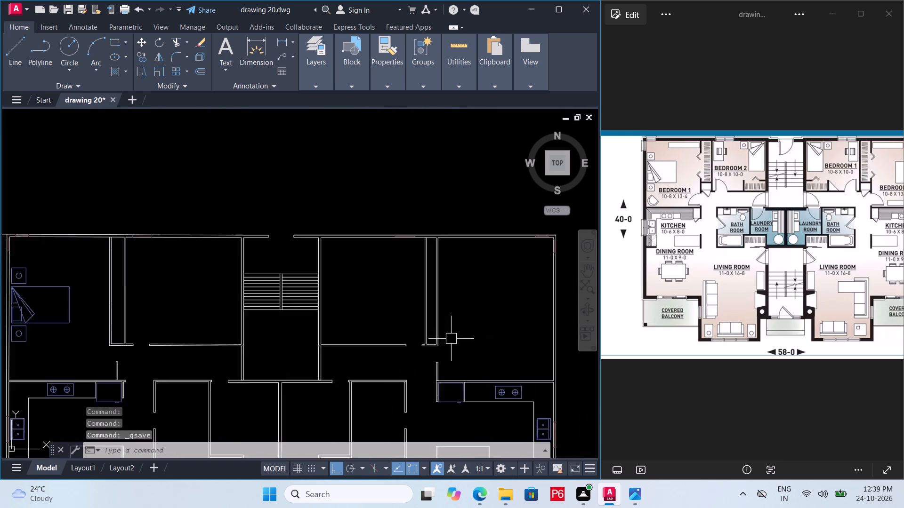
pyautogui.scroll(2, 451, 339)
pyautogui.moveTo(446, 357); pyautogui.dragTo(412, 369, button='middle')
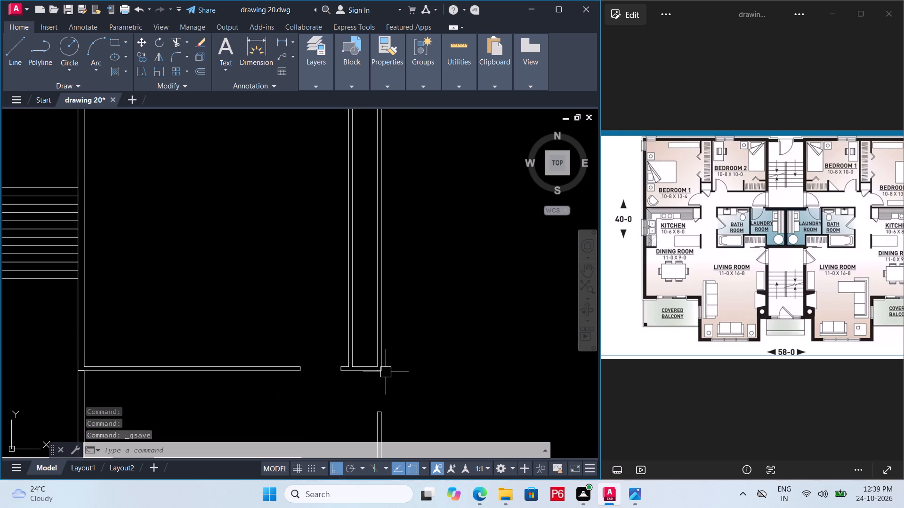
pyautogui.press('o')
pyautogui.press('Return')
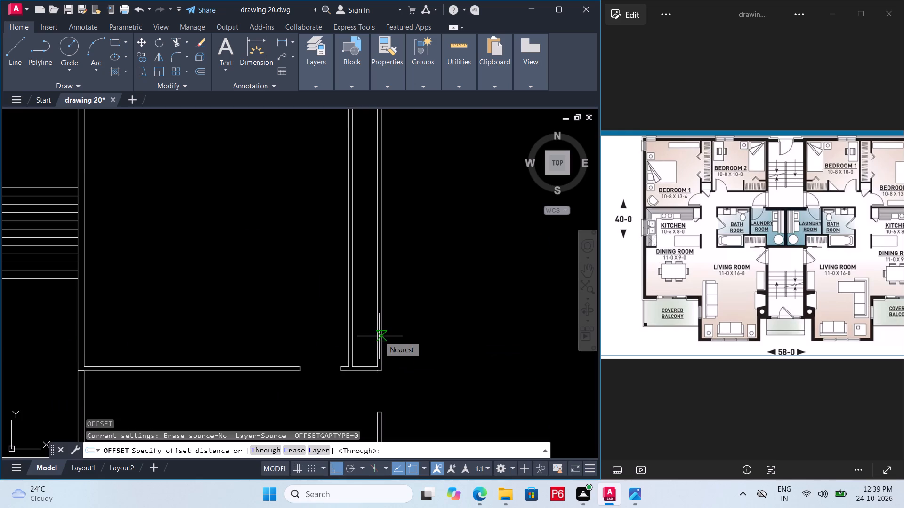
pyautogui.press('Escape')
pyautogui.click(354, 344)
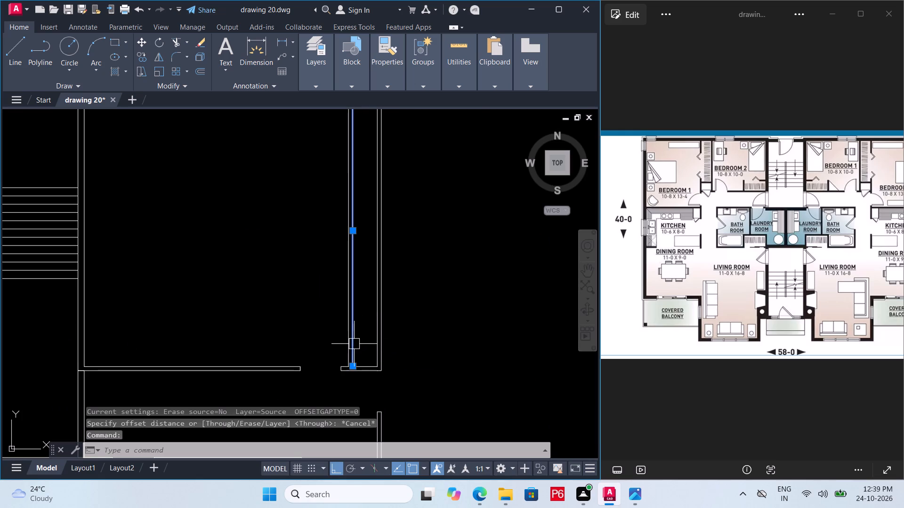
pyautogui.press('o')
pyautogui.press('Return')
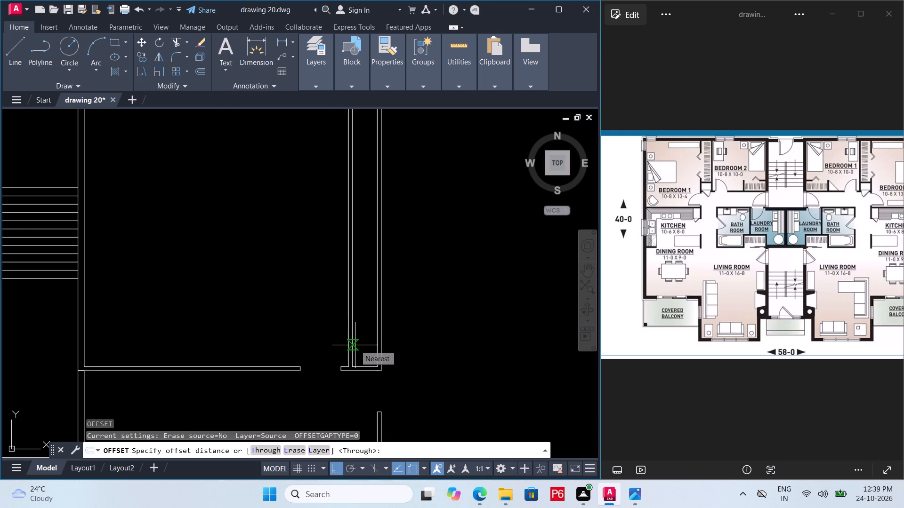
pyautogui.write('1.22')
pyautogui.press('Return')
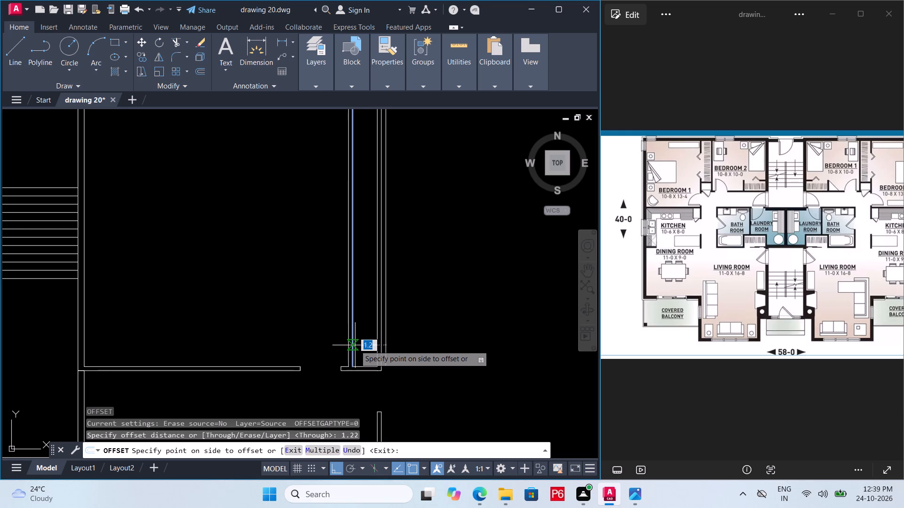
pyautogui.click(454, 339)
pyautogui.press('Escape')
# Offset the right apartment's new closet line 0.15 toward the outer bedroom for the wall thickness.
pyautogui.click(389, 340)
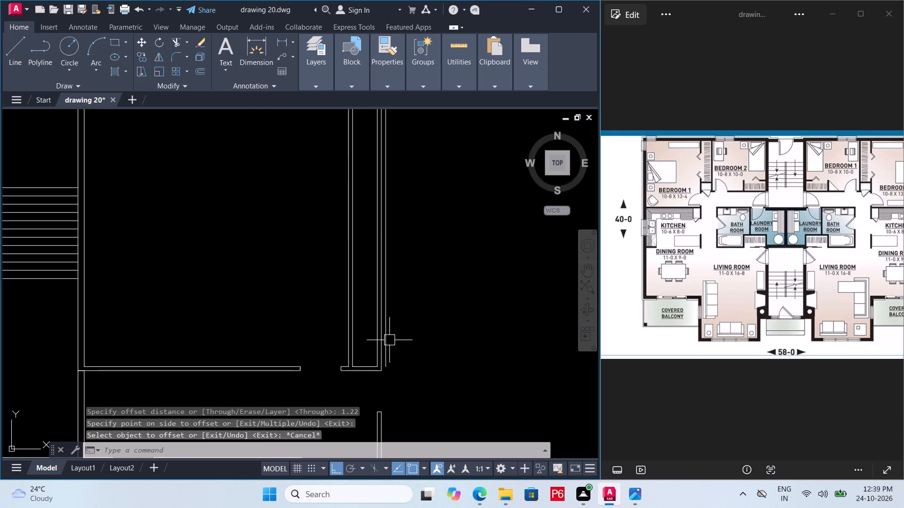
pyautogui.press('o')
pyautogui.press('Return')
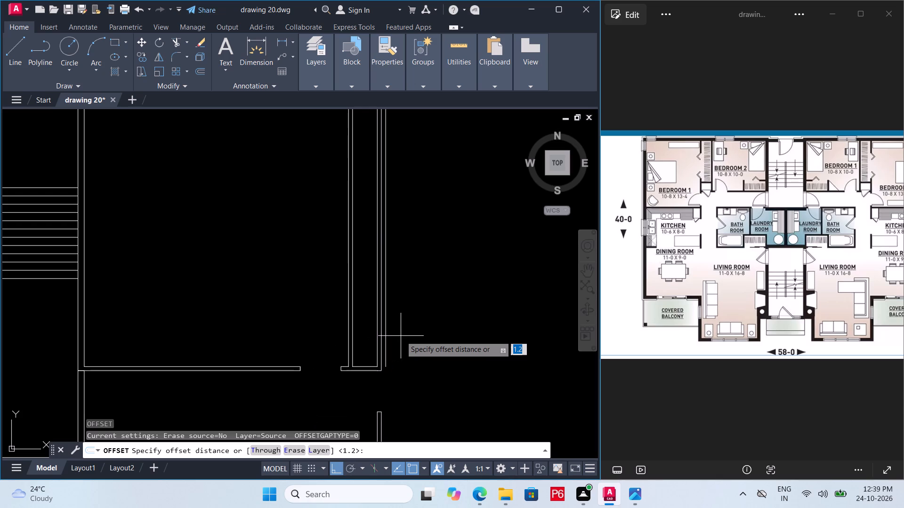
pyautogui.write('0.15')
pyautogui.press('Return')
pyautogui.click(420, 333)
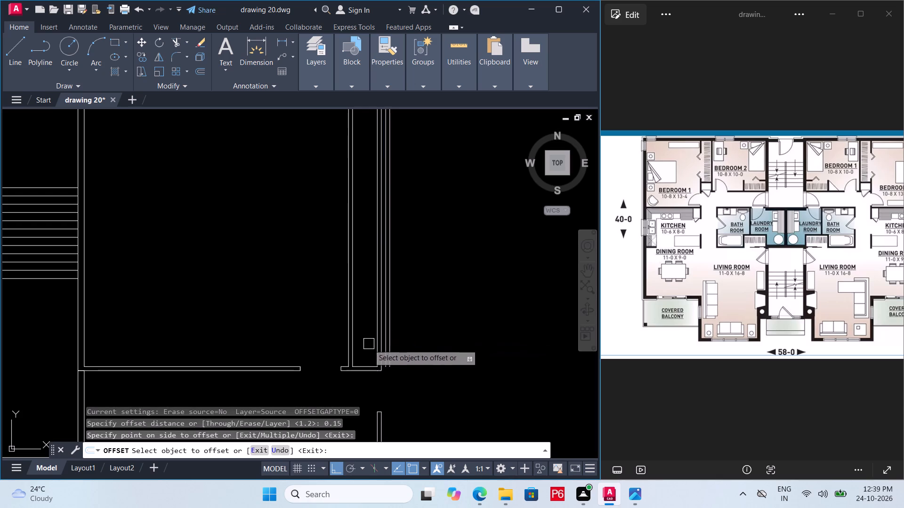
pyautogui.scroll(2, 366, 346)
pyautogui.press('Escape')
# Delete the two lines of the right apartment's old closet wall on the outer bedroom side.
pyautogui.moveTo(409, 345); pyautogui.dragTo(403, 346)
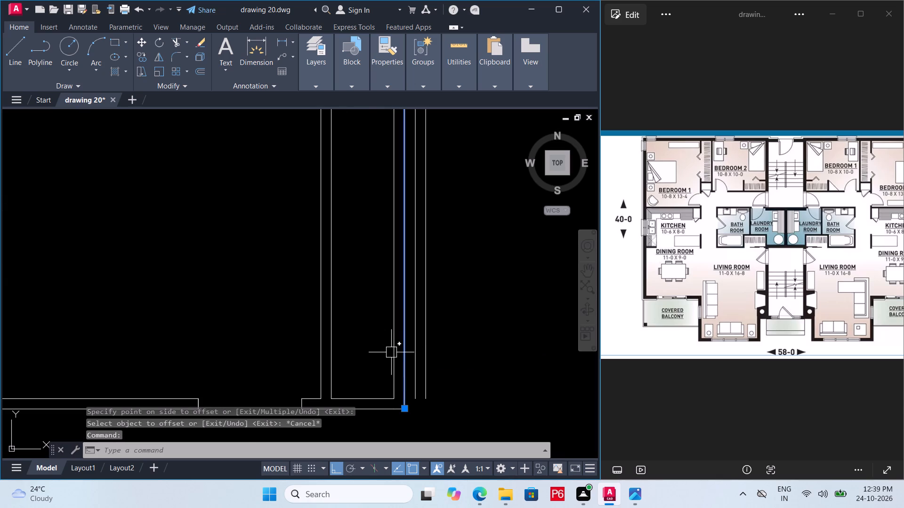
pyautogui.click(393, 355)
pyautogui.press('Delete')
# Fillet the right apartment's new closet wall lines square with the short bottom wall's inner and outer lines, and save the drawing.
pyautogui.press('f')
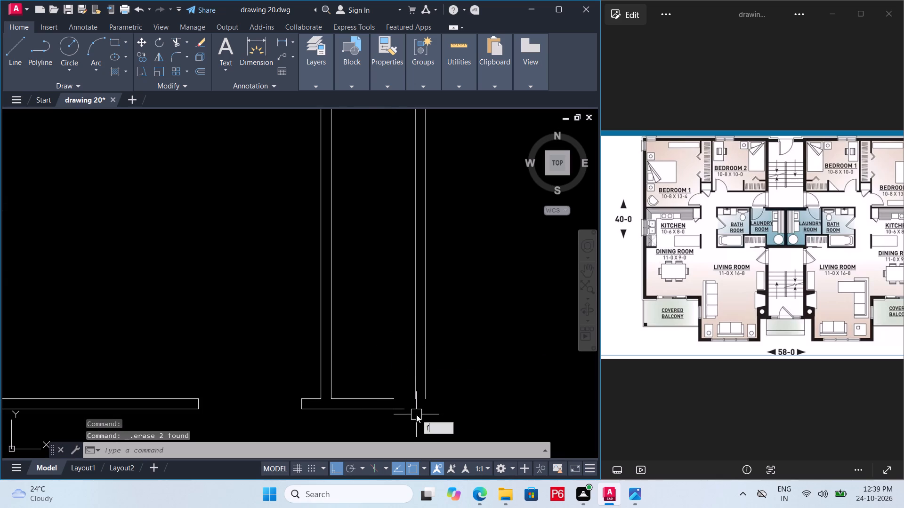
pyautogui.press('space')
pyautogui.click(387, 399)
pyautogui.click(413, 378)
pyautogui.press('space')
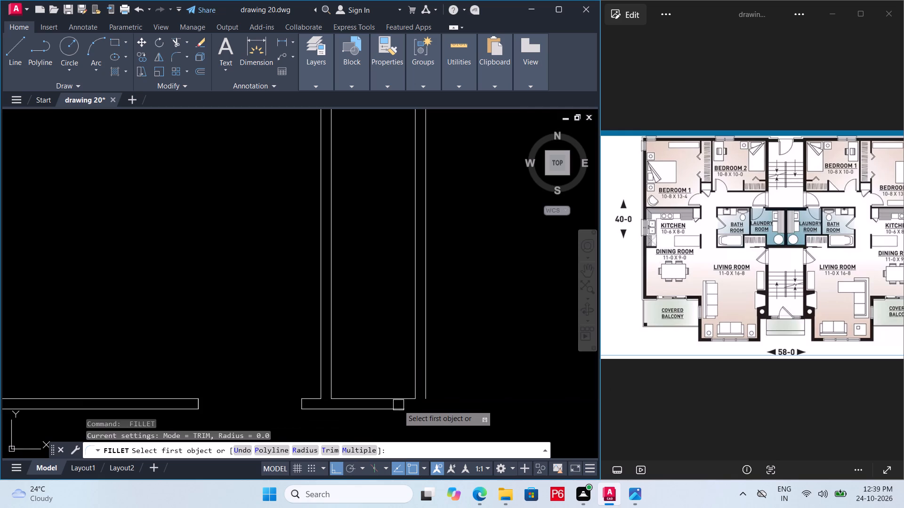
pyautogui.moveTo(398, 406); pyautogui.dragTo(406, 401)
pyautogui.click(428, 389)
pyautogui.scroll(-3, 424, 386)
pyautogui.hotkey('ctrl', 's')
pyautogui.hotkey('ctrl', 's')
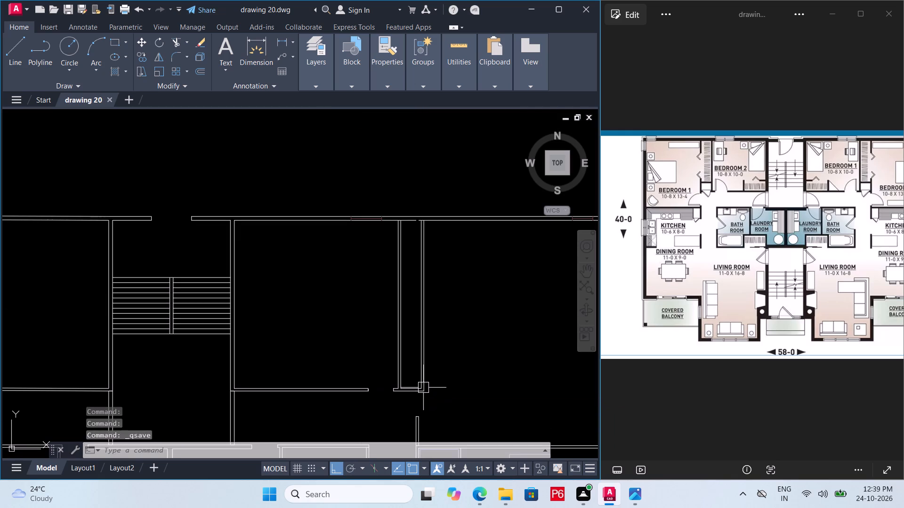
pyautogui.hotkey('ctrl', 's')
# Join the exterior top wall's two inner-face lines across the gap at the right apartment's old closet wall, and save the drawing.
pyautogui.scroll(3, 405, 210)
pyautogui.scroll(2, 472, 246)
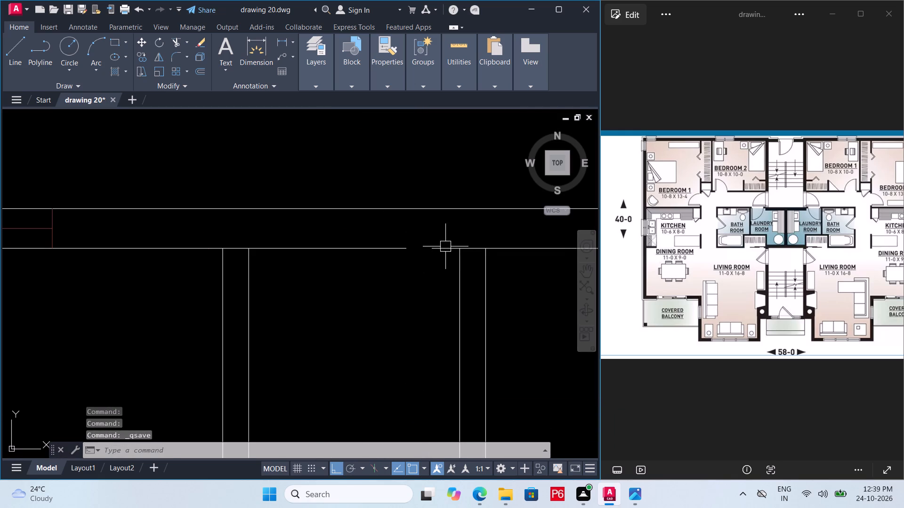
pyautogui.click(445, 247)
pyautogui.click(404, 250)
pyautogui.write('j')
pyautogui.press('space')
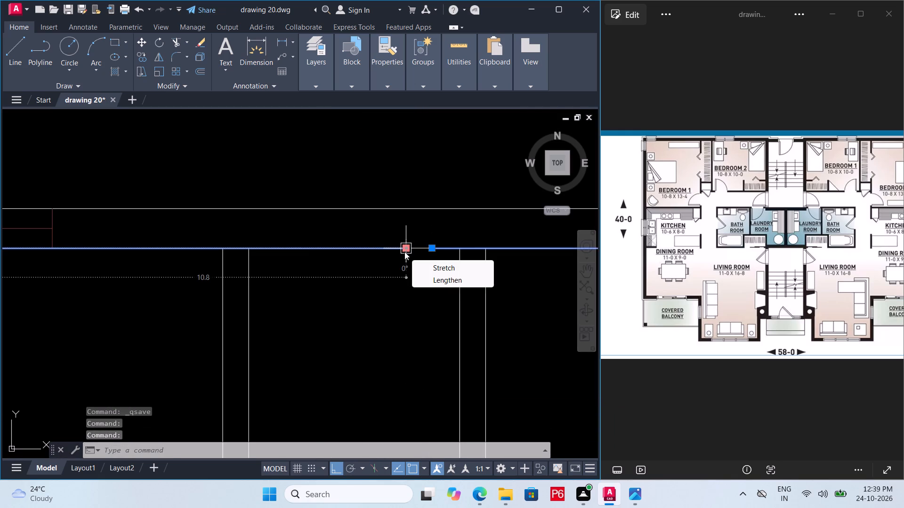
pyautogui.press('j')
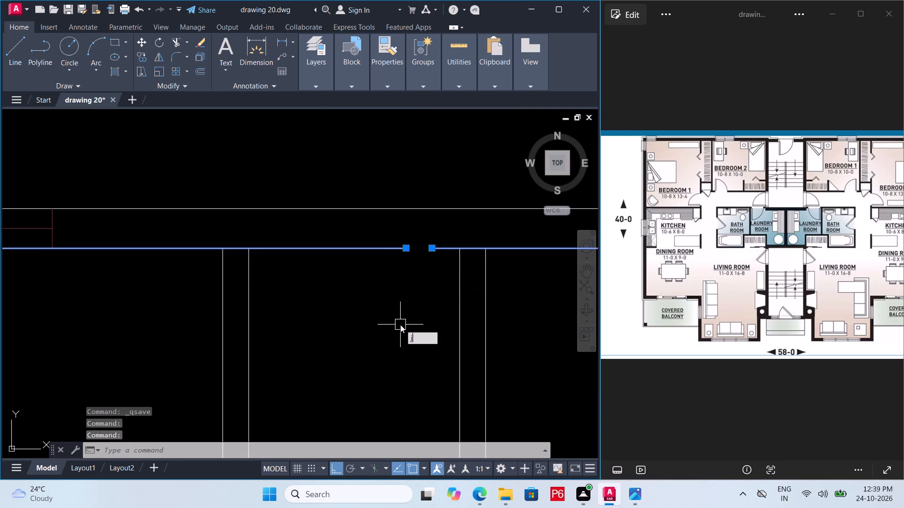
pyautogui.press('space')
pyautogui.scroll(-4, 403, 312)
pyautogui.moveTo(399, 289); pyautogui.dragTo(390, 258, button='middle')
pyautogui.hotkey('ctrl', 's')
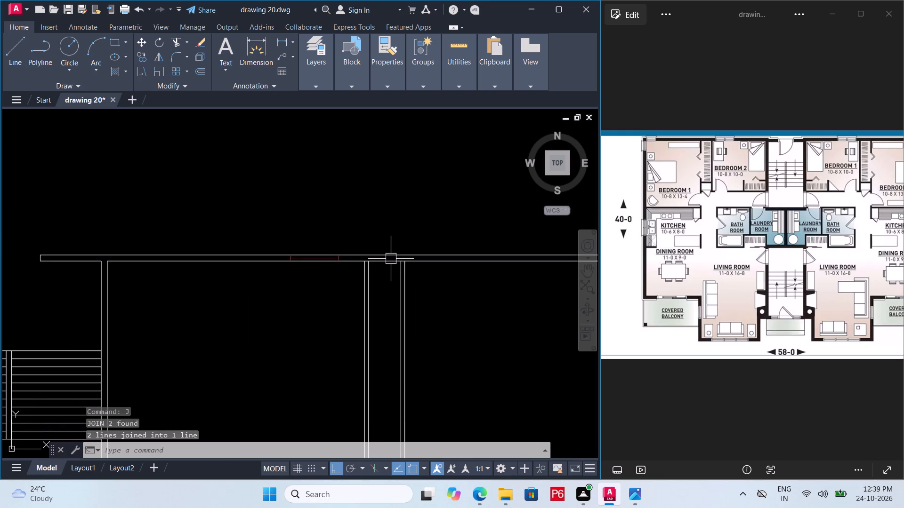
pyautogui.hotkey('ctrl', 's')
pyautogui.hotkey('ctrl', 's')
pyautogui.hotkey('ctrl', 's')
# Trim the exterior wall's inner-face line between the faces of both closet walls in the right apartment.
pyautogui.scroll(1, 376, 233)
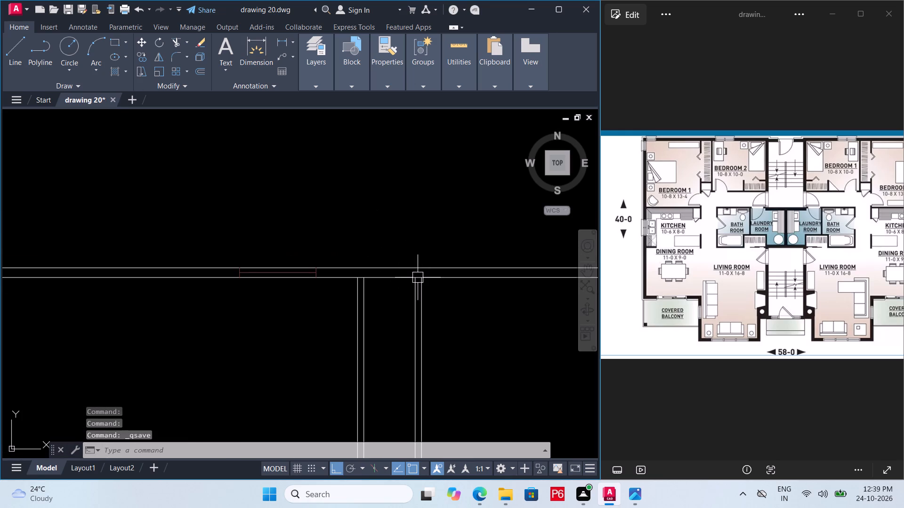
pyautogui.scroll(3, 416, 279)
pyautogui.write('tr')
pyautogui.press('space')
pyautogui.press('space')
pyautogui.click(187, 271)
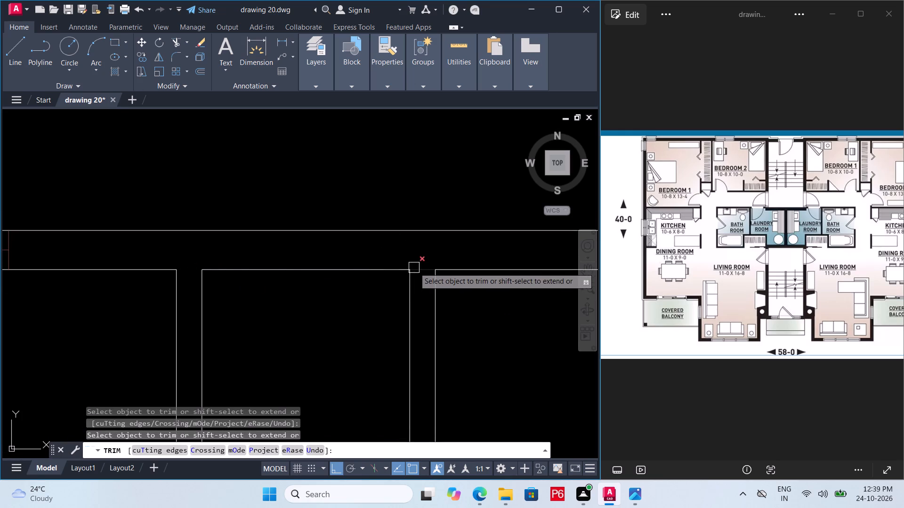
pyautogui.click(425, 270)
pyautogui.scroll(-5, 365, 187)
pyautogui.scroll(2, 358, 386)
pyautogui.scroll(-2, 371, 359)
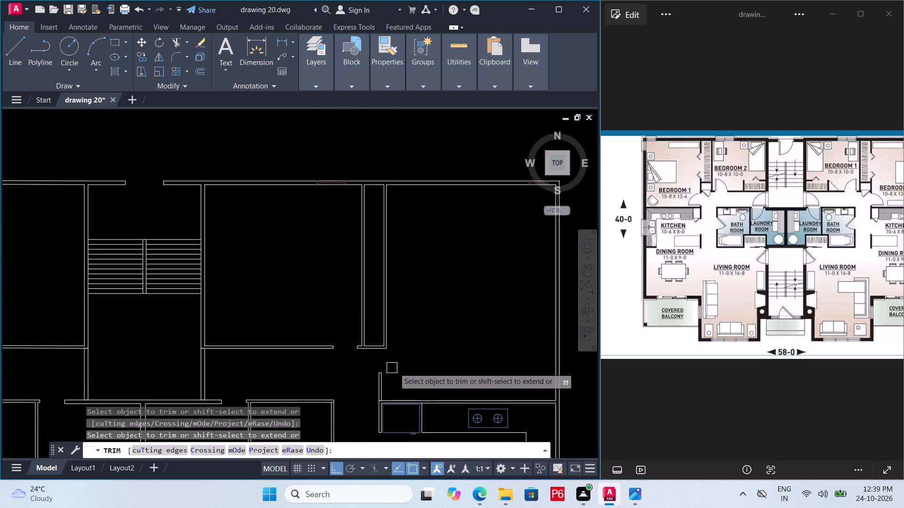
pyautogui.scroll(-2, 395, 369)
pyautogui.moveTo(396, 369); pyautogui.dragTo(524, 347, button='middle')
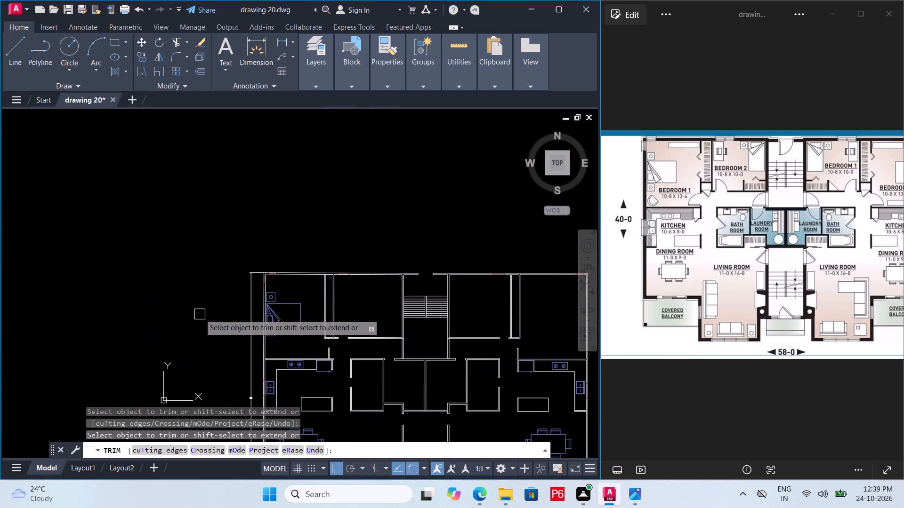
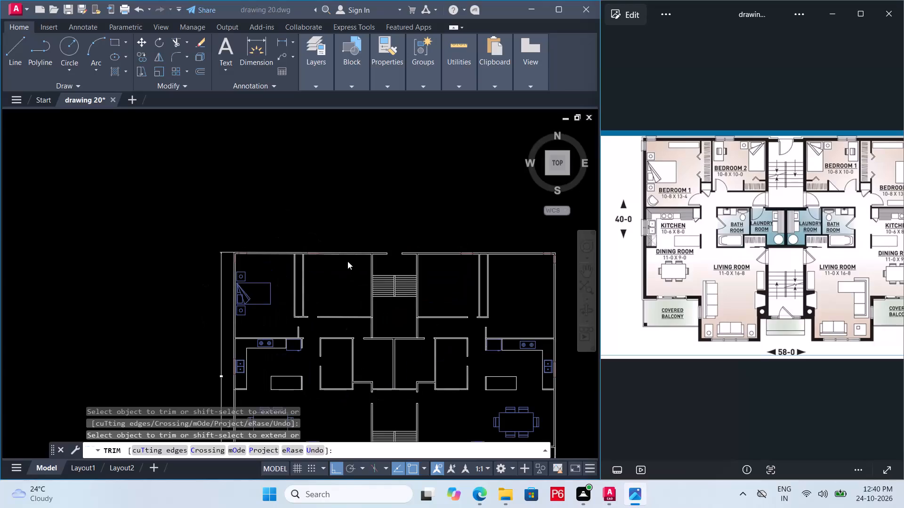
# Copy the bed-and-nightstands block from the left apartment's outer bedroom to the empty space beside the right apartment.
pyautogui.scroll(4, 342, 264)
pyautogui.scroll(-3, 260, 212)
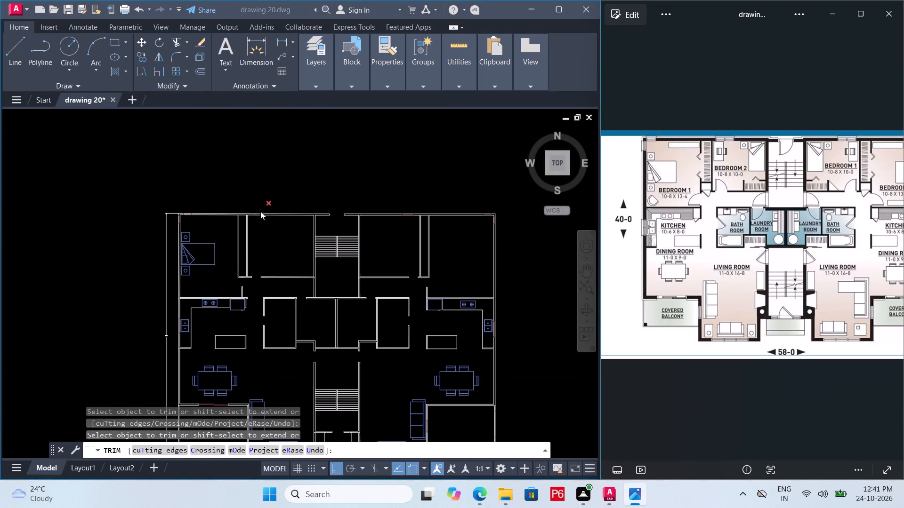
pyautogui.scroll(-1, 260, 211)
pyautogui.moveTo(327, 260); pyautogui.dragTo(326, 249, button='middle')
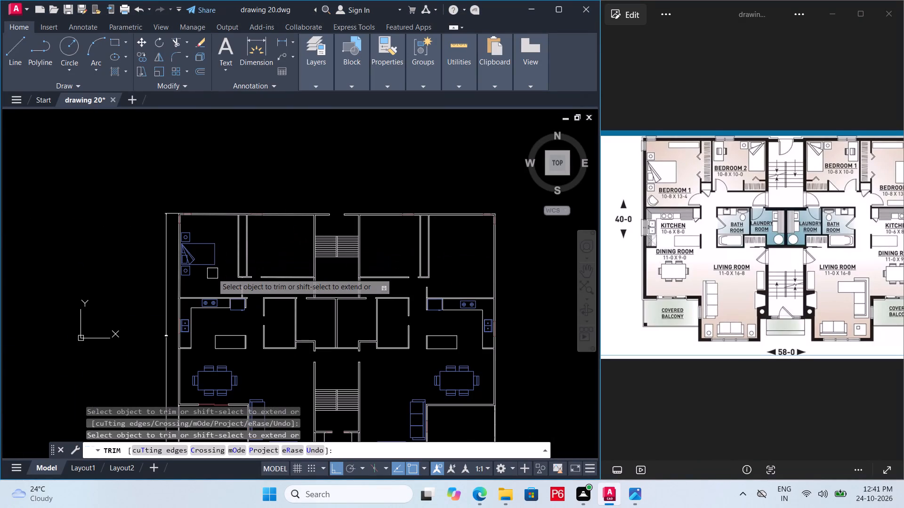
pyautogui.press('space')
pyautogui.press('Escape')
pyautogui.click(212, 263)
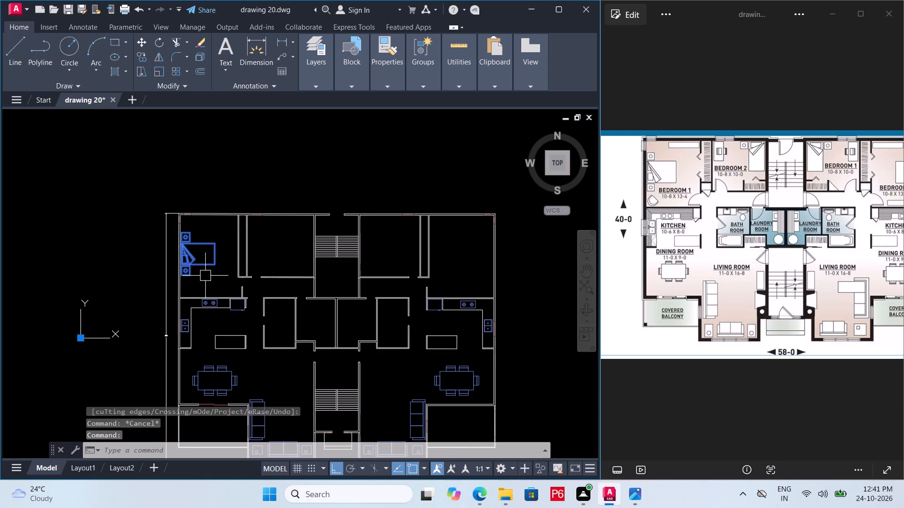
pyautogui.press('c')
pyautogui.press('o')
pyautogui.press('space')
pyautogui.click(216, 269)
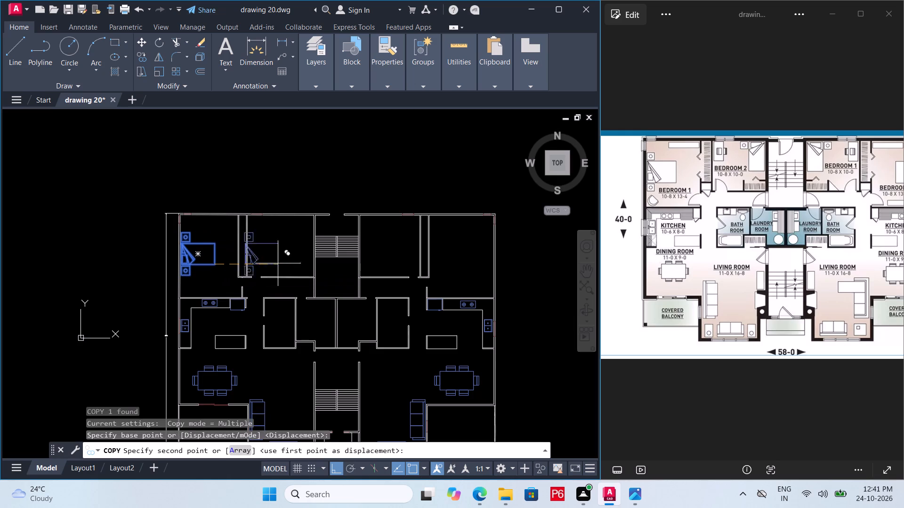
pyautogui.moveTo(465, 268); pyautogui.dragTo(236, 241, button='middle')
pyautogui.click(370, 235)
pyautogui.press('Escape')
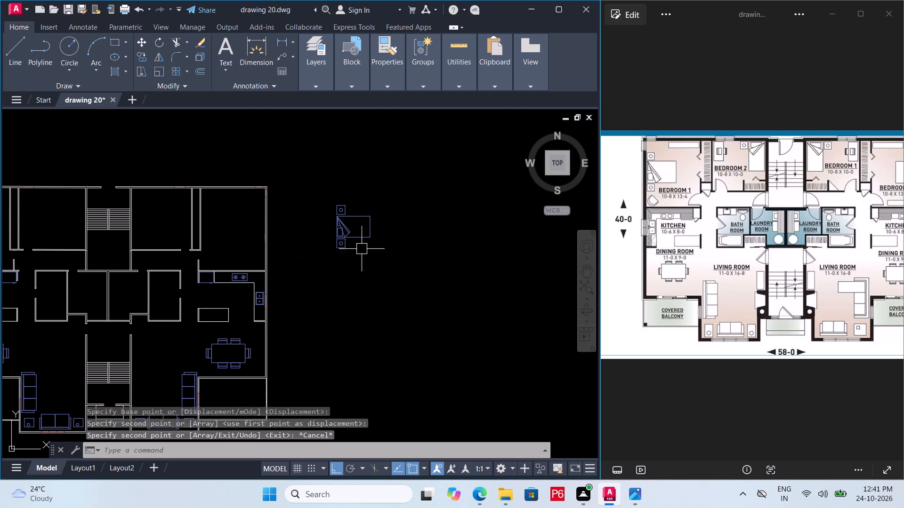
# Mirror the copied bed block about a vertical line beside its headboard, erasing the source block.
pyautogui.click(373, 235)
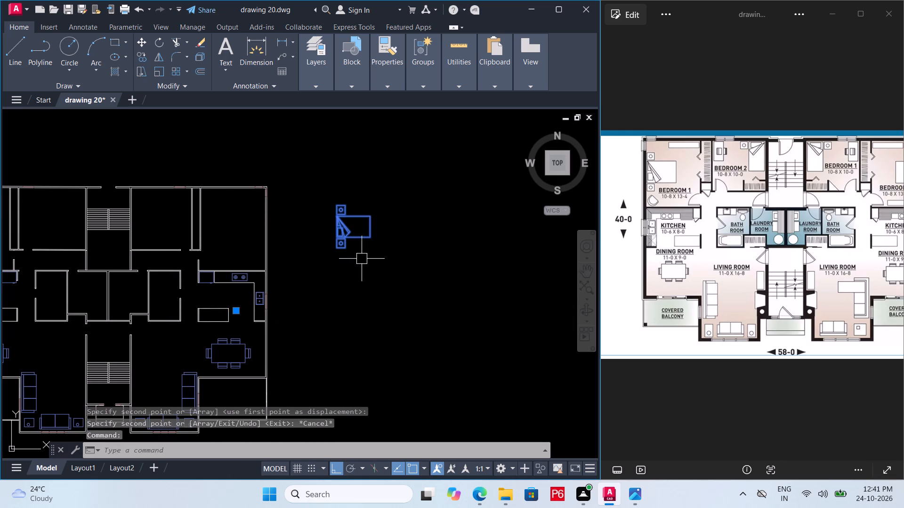
pyautogui.write('mi')
pyautogui.press('space')
pyautogui.click(323, 193)
pyautogui.click(334, 293)
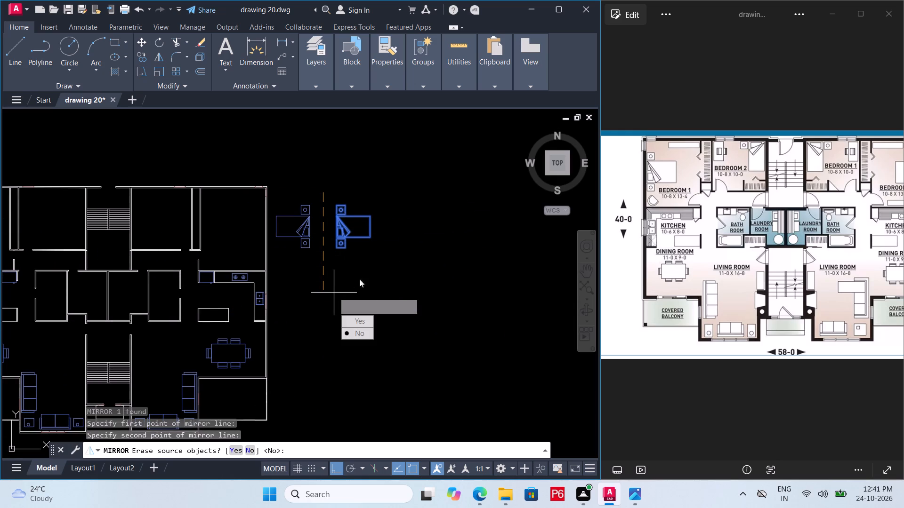
pyautogui.moveTo(367, 320); pyautogui.dragTo(333, 292)
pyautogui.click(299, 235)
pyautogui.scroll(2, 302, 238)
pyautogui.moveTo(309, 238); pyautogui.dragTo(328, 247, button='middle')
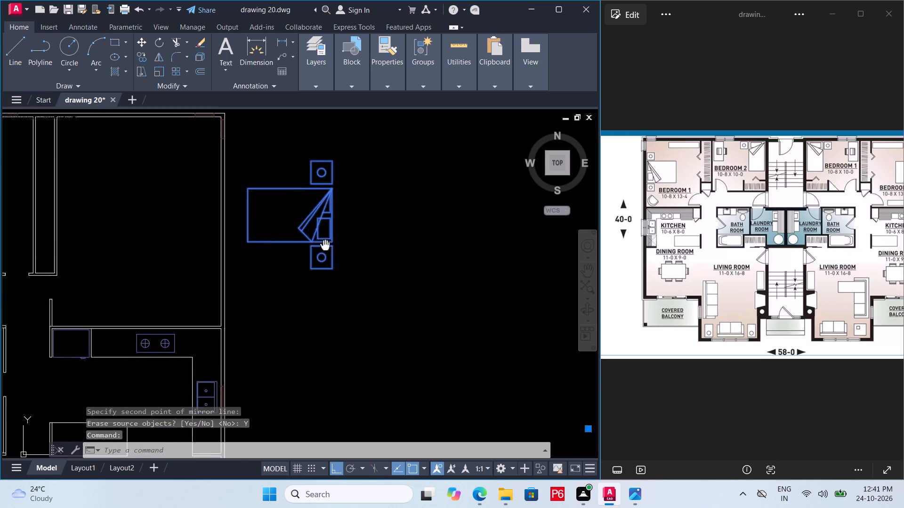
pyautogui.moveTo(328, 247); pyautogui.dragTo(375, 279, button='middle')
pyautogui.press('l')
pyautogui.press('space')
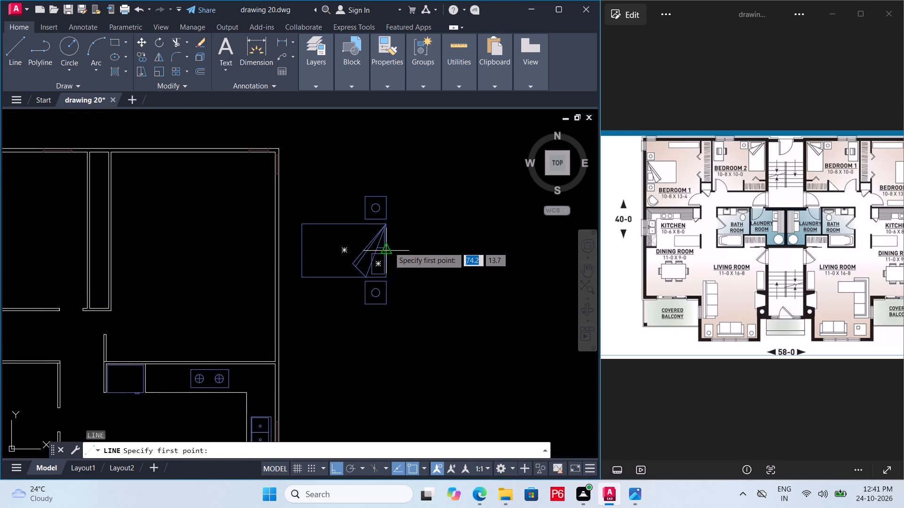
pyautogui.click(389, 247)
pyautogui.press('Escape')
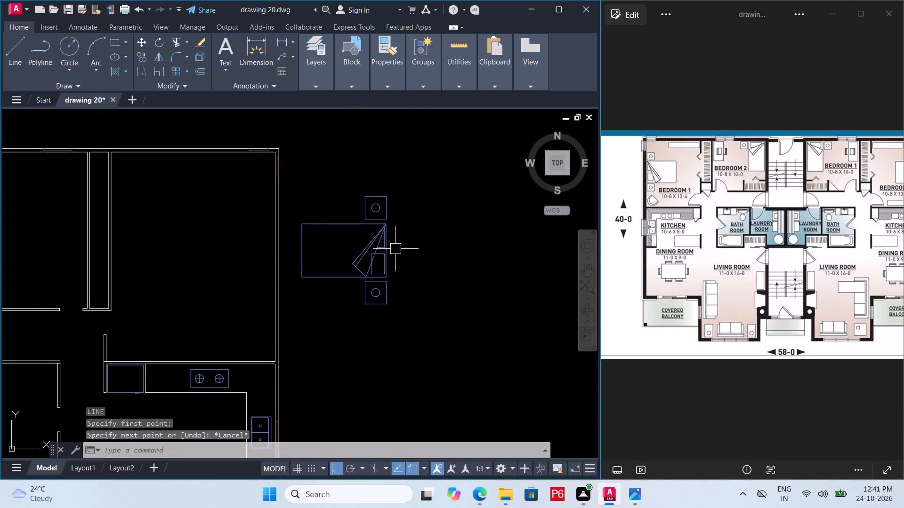
# Move the mirrored bed block by its headboard's midpoint onto the exterior side wall's inner face in the right apartment's outer bedroom.
pyautogui.click(384, 249)
pyautogui.press('m')
pyautogui.press('space')
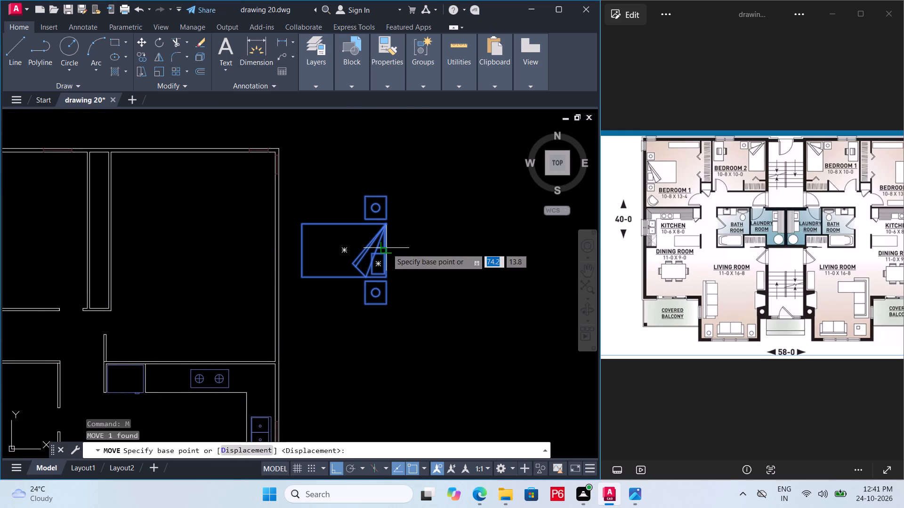
pyautogui.click(387, 248)
pyautogui.click(270, 245)
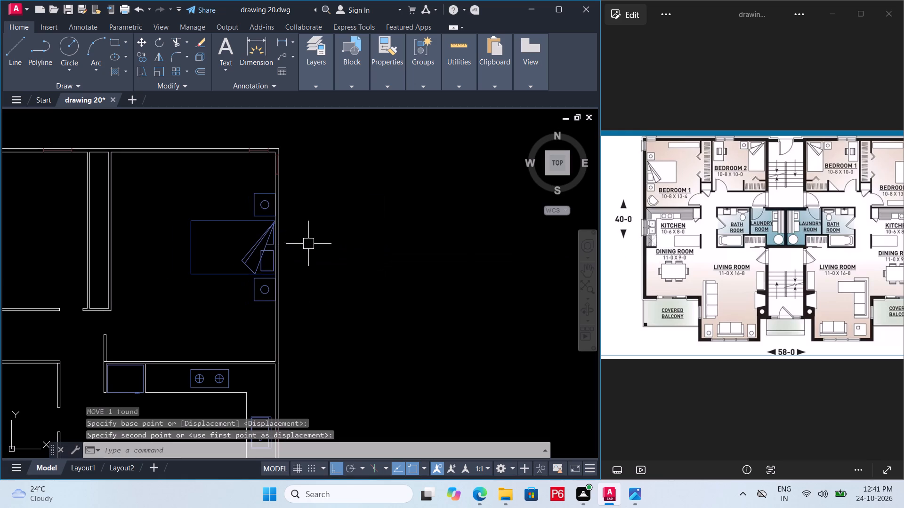
# Shift the right apartment's bed block slightly into the room, away from the exterior wall, and save the drawing.
pyautogui.scroll(2, 287, 241)
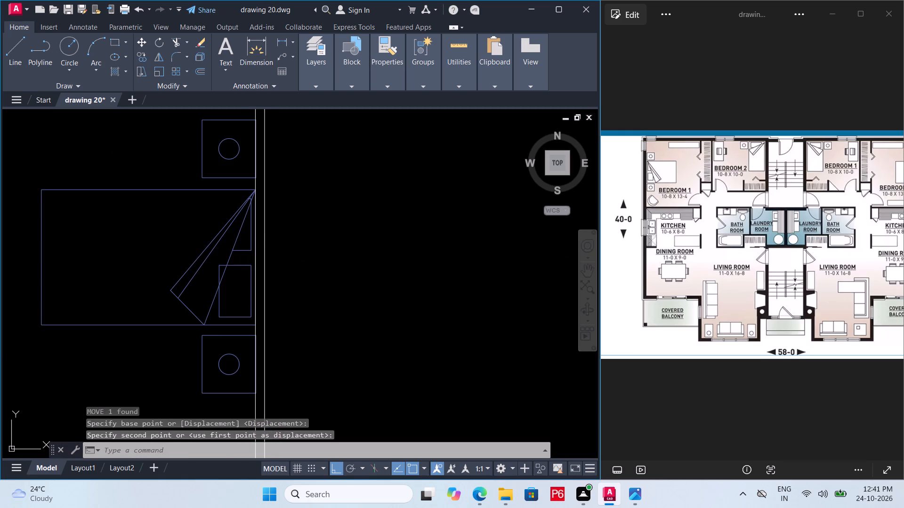
pyautogui.click(234, 248)
pyautogui.press('m')
pyautogui.press('space')
pyautogui.click(258, 253)
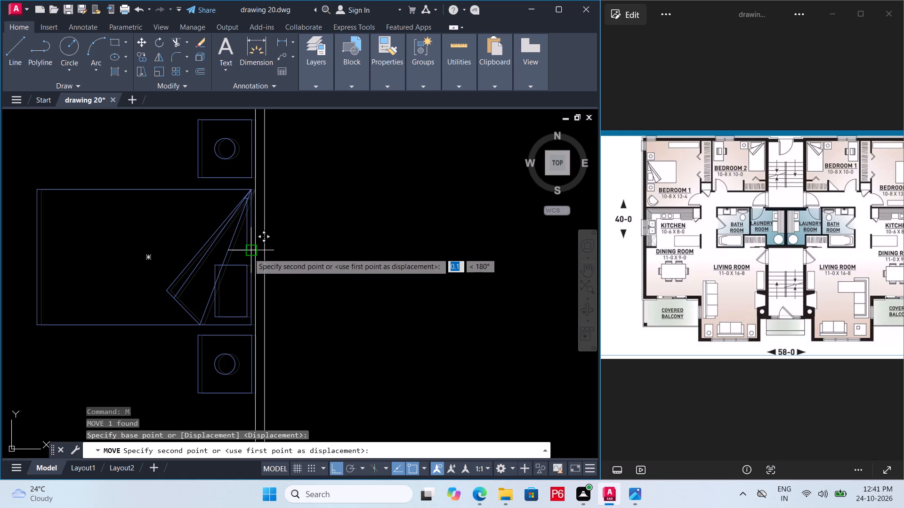
pyautogui.click(246, 253)
pyautogui.scroll(-2, 248, 234)
pyautogui.hotkey('ctrl', 's')
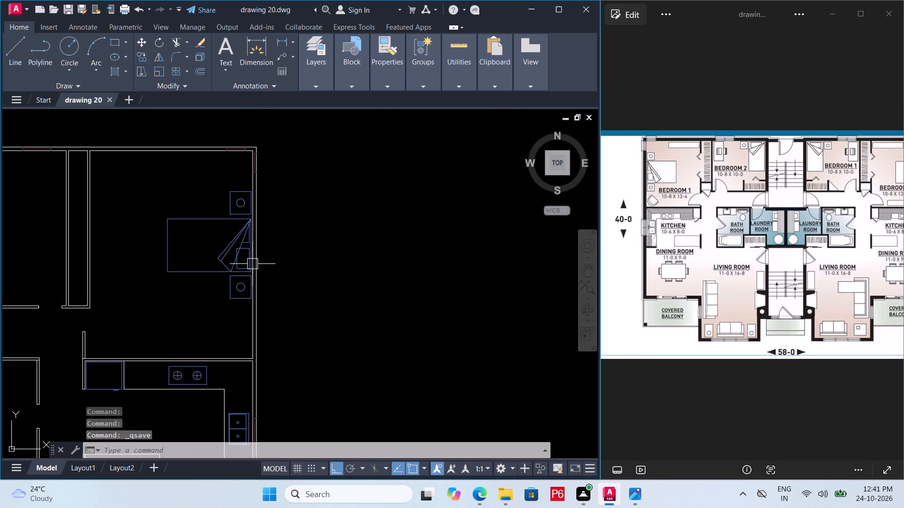
pyautogui.hotkey('ctrl', 's')
pyautogui.hotkey('ctrl', 's')
pyautogui.hotkey('ctrl', 's')
pyautogui.hotkey('ctrl', 's')
# With Ortho off, draw a short diagonal line below the lower nightstand in the left apartment's outer bedroom.
pyautogui.keyDown('ctrl'); pyautogui.scroll(-3, 308, 261); pyautogui.keyUp('ctrl')
pyautogui.moveTo(310, 265); pyautogui.dragTo(456, 278, button='middle')
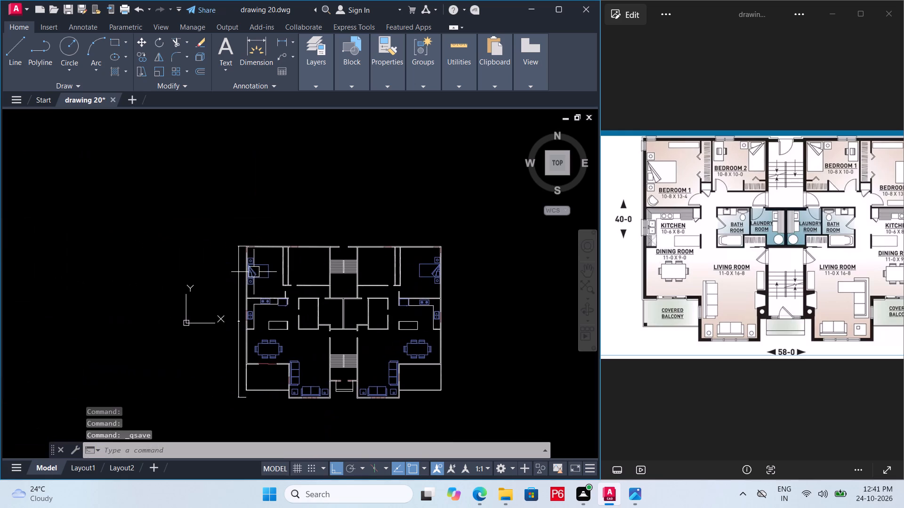
pyautogui.scroll(2, 248, 288)
pyautogui.moveTo(250, 286); pyautogui.dragTo(243, 234, button='middle')
pyautogui.scroll(3, 250, 252)
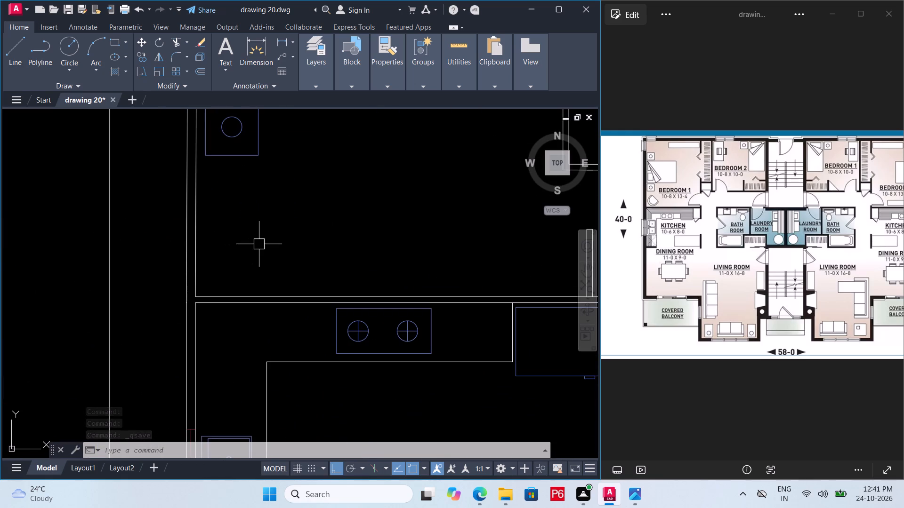
pyautogui.press('l')
pyautogui.press('space')
pyautogui.click(258, 216)
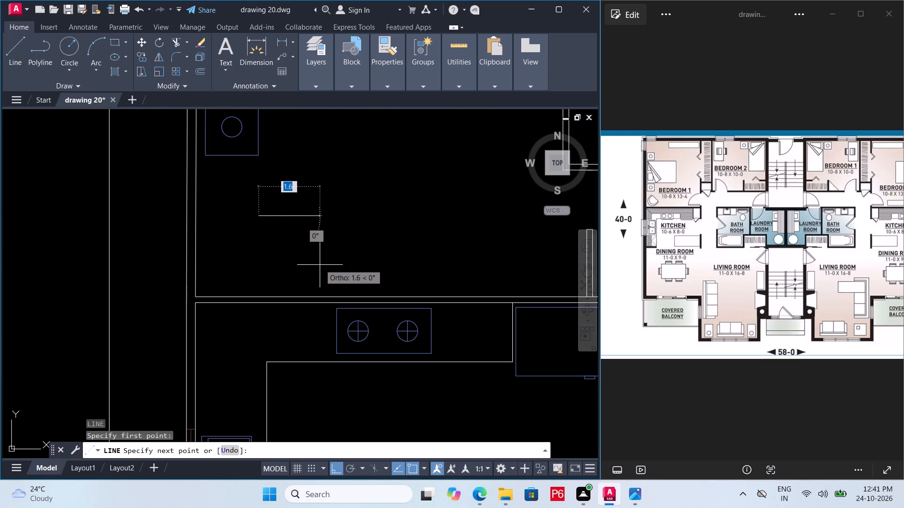
pyautogui.press('F8')
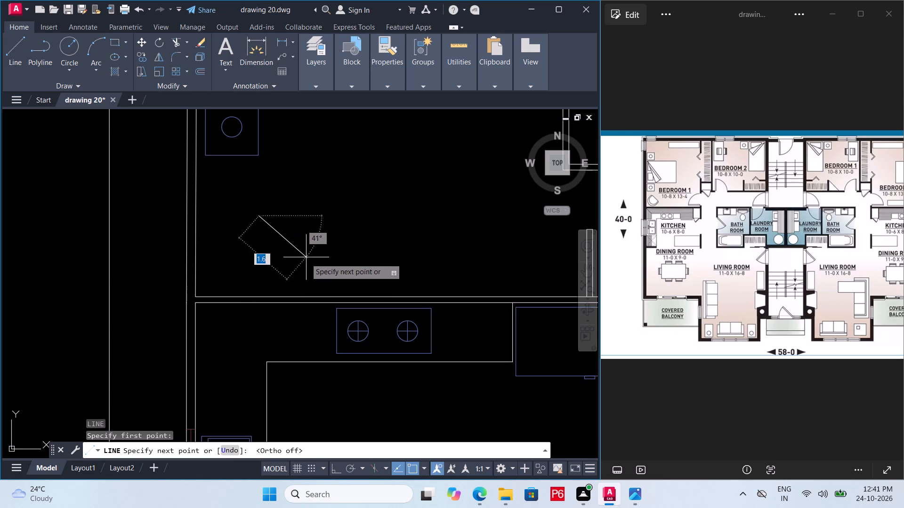
pyautogui.click(299, 254)
pyautogui.press('Escape')
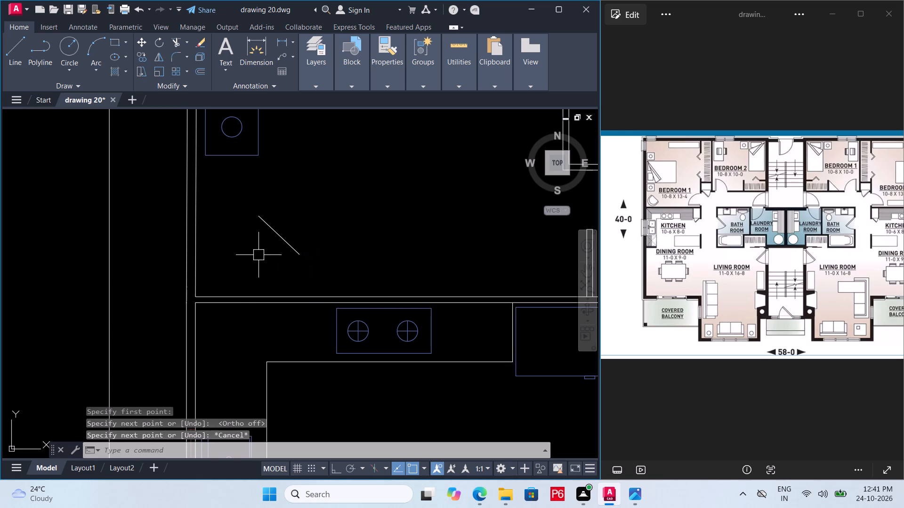
# Draw a circle of about 0.7 radius centred on the diagonal line's midpoint, passing through its endpoint.
pyautogui.press('c')
pyautogui.press('space')
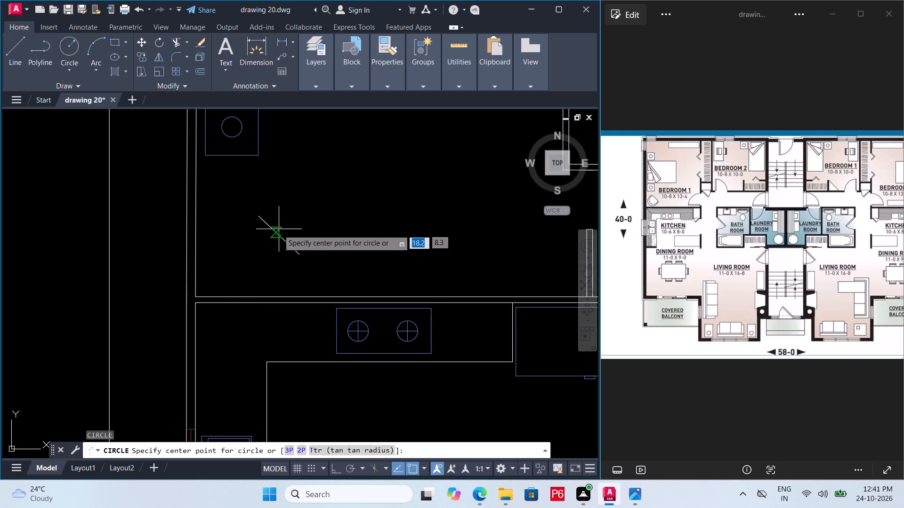
pyautogui.click(276, 233)
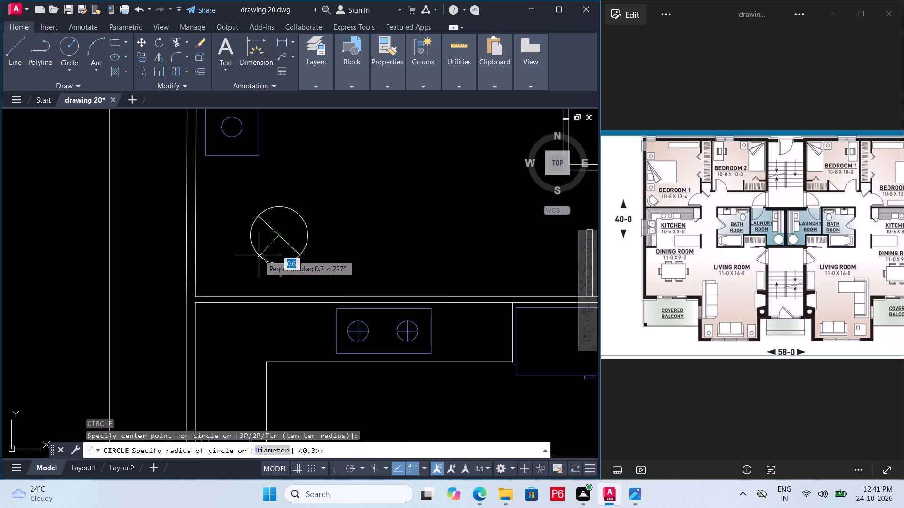
pyautogui.click(300, 257)
pyautogui.press('Escape')
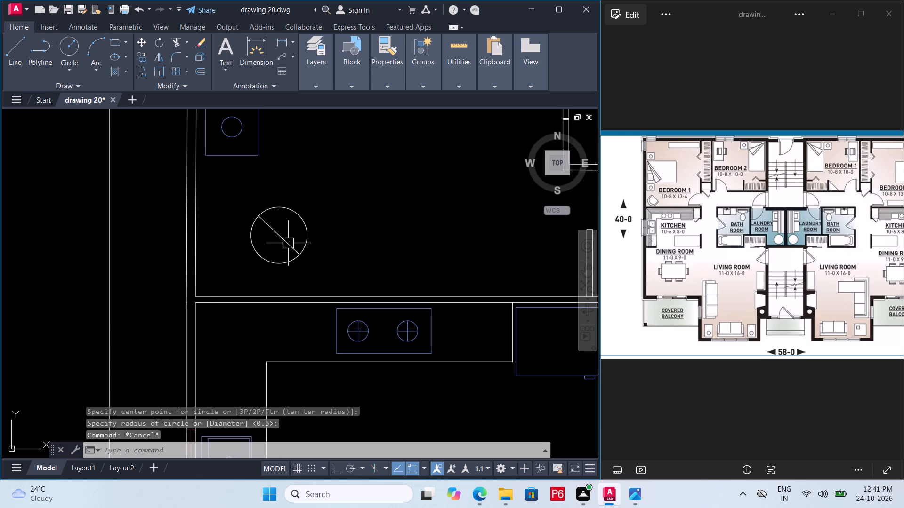
# Trim the circle's upper-right half at the diagonal line, leaving a half-round chair outline, and save the drawing.
pyautogui.write('re')
pyautogui.press('Escape')
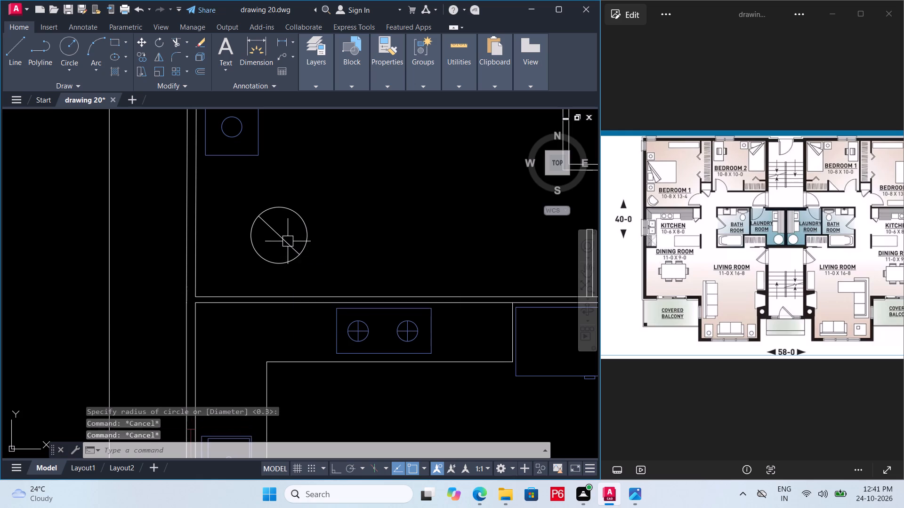
pyautogui.write('tr')
pyautogui.press('space')
pyautogui.press('space')
pyautogui.click(305, 222)
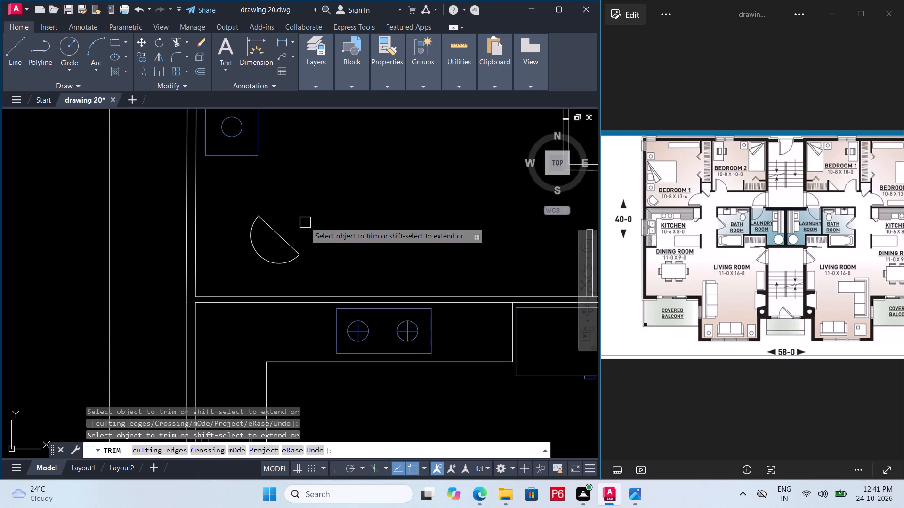
pyautogui.hotkey('ctrl', 's')
pyautogui.hotkey('ctrl', 's')
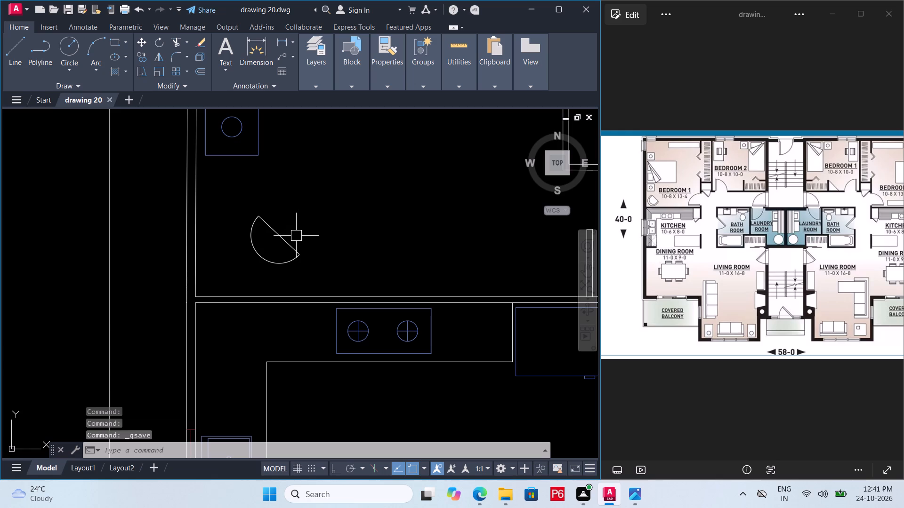
# Offset the chair's semicircular arc outward by about 0.4.
pyautogui.click(275, 264)
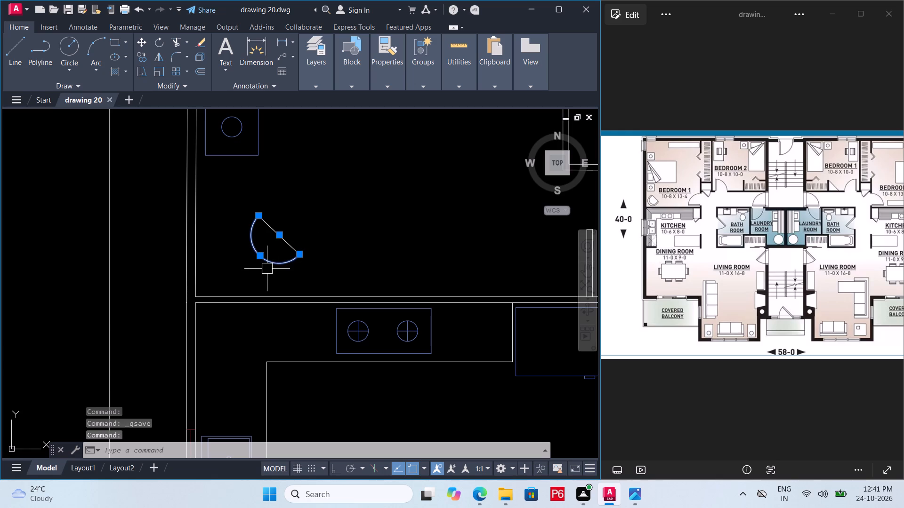
pyautogui.scroll(1, 284, 263)
pyautogui.moveTo(284, 262); pyautogui.dragTo(270, 222, button='middle')
pyautogui.scroll(1, 270, 222)
pyautogui.click(274, 225)
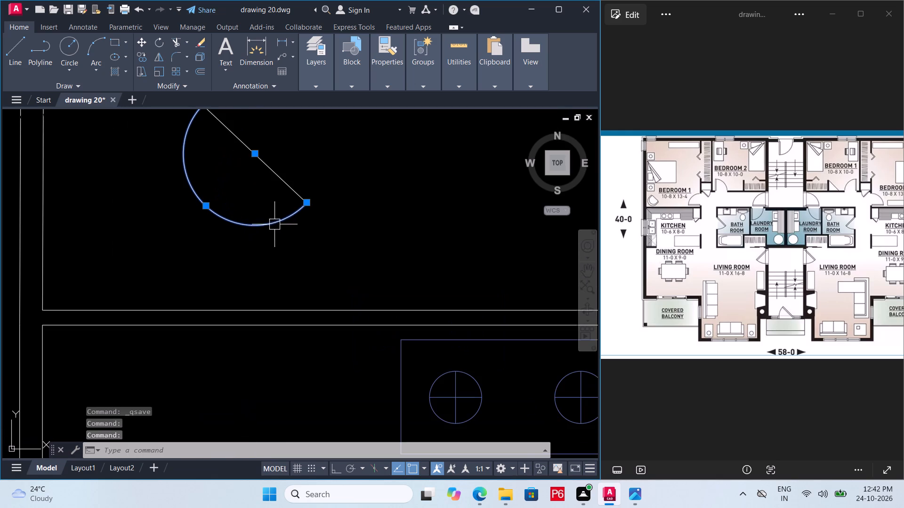
pyautogui.scroll(1, 309, 234)
pyautogui.moveTo(310, 234); pyautogui.dragTo(385, 288, button='middle')
pyautogui.press('o')
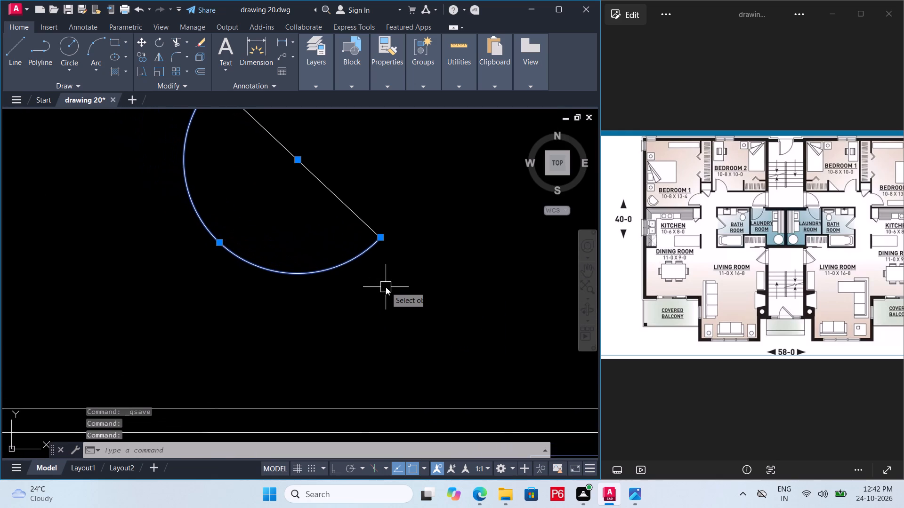
pyautogui.press('Return')
pyautogui.click(327, 275)
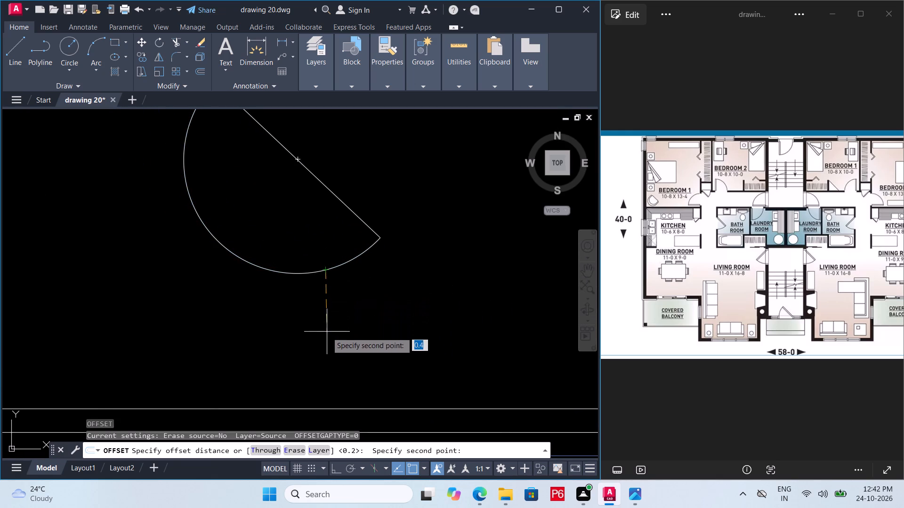
pyautogui.click(327, 332)
pyautogui.scroll(-1, 311, 306)
pyautogui.moveTo(315, 308); pyautogui.dragTo(327, 310, button='middle')
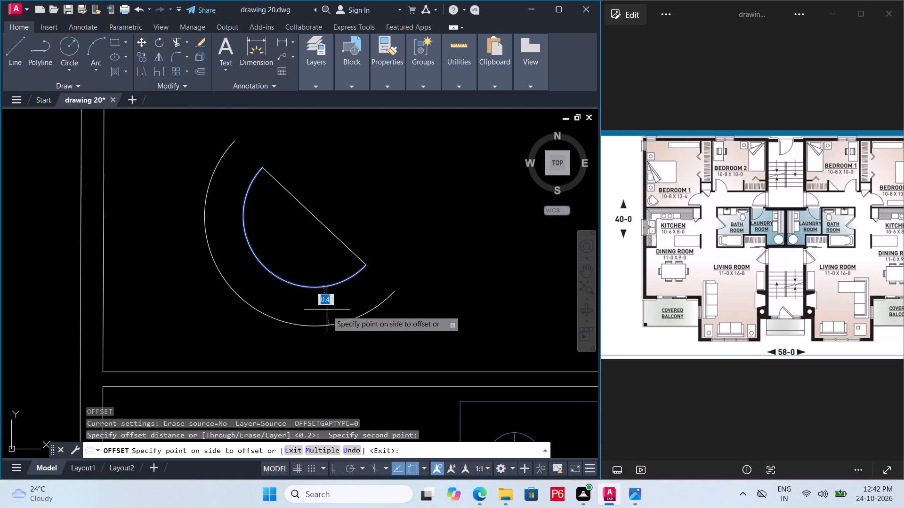
pyautogui.click(329, 328)
pyautogui.press('Escape')
# Extend both ends of the chair's diagonal line to the outer arc, and save the drawing.
pyautogui.write('ex')
pyautogui.press('space')
pyautogui.press('space')
pyautogui.click(366, 258)
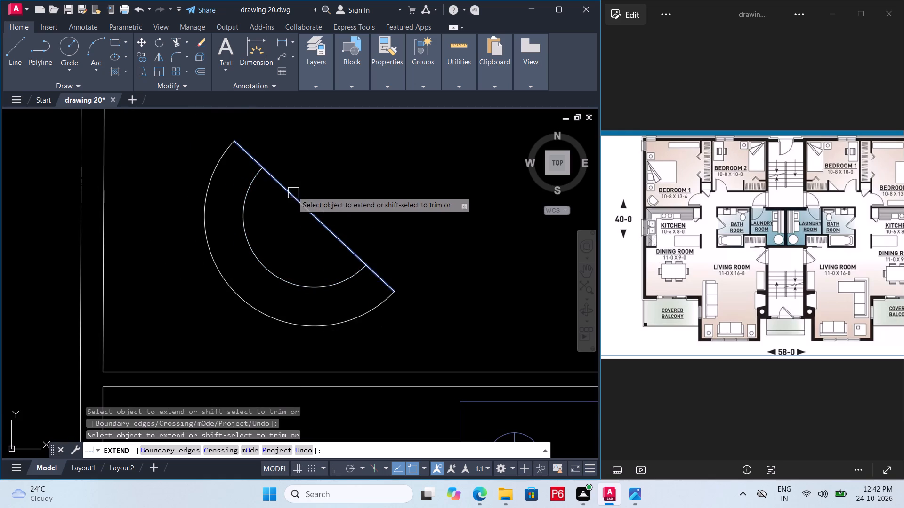
pyautogui.click(291, 189)
pyautogui.hotkey('ctrl', 's')
pyautogui.hotkey('ctrl', 's')
# Move the chair's diagonal line about 0.4 away from the two arcs, toward the upper right.
pyautogui.moveTo(299, 220); pyautogui.dragTo(247, 278, button='middle')
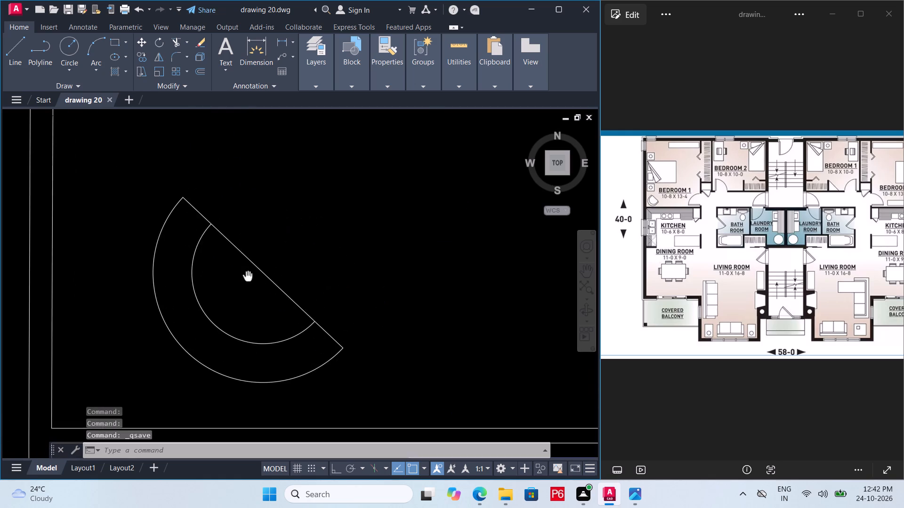
pyautogui.moveTo(247, 278); pyautogui.dragTo(246, 279, button='middle')
pyautogui.click(234, 252)
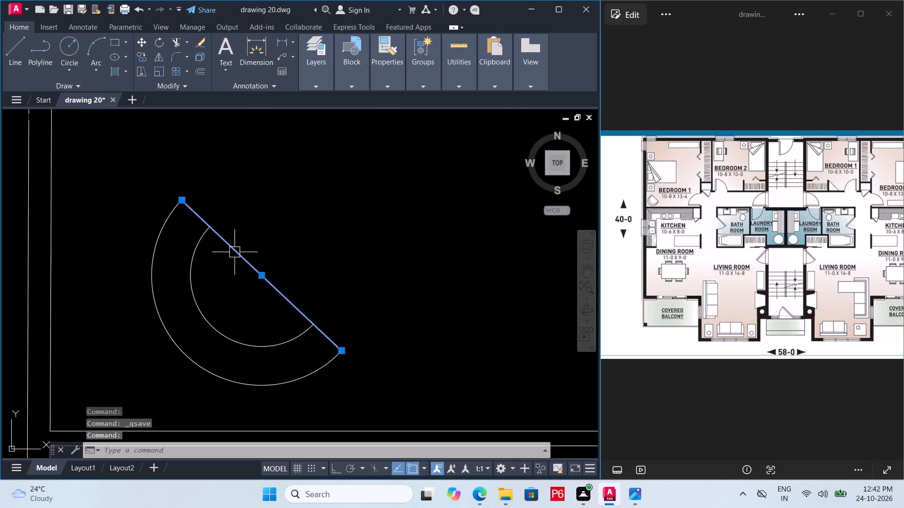
pyautogui.press('m')
pyautogui.press('space')
pyautogui.click(271, 282)
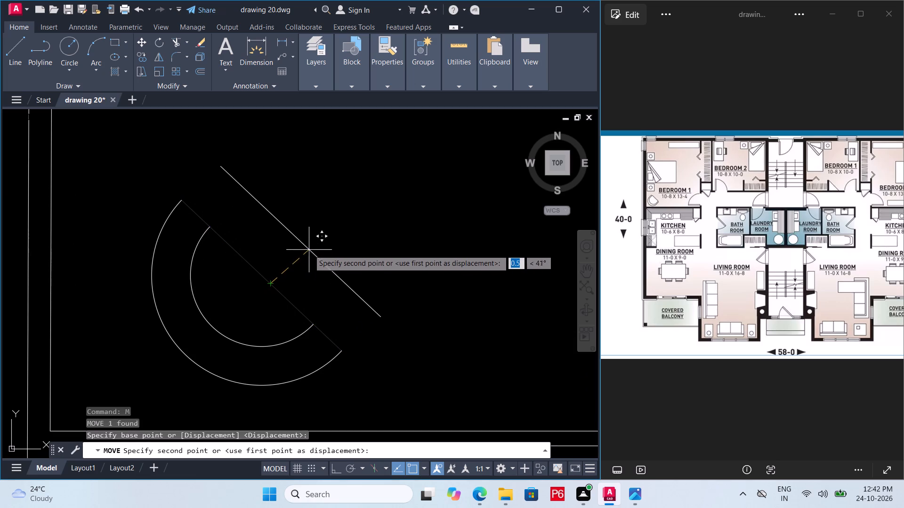
pyautogui.press('F8')
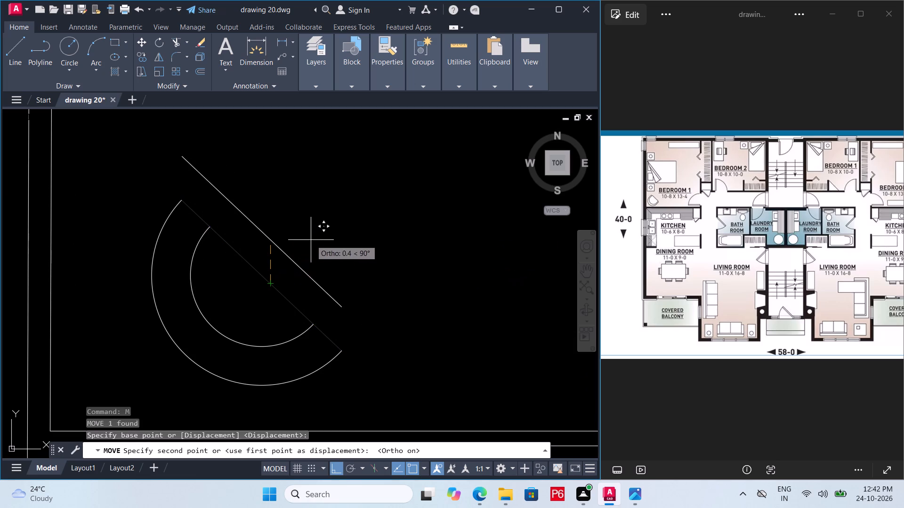
pyautogui.press('F8')
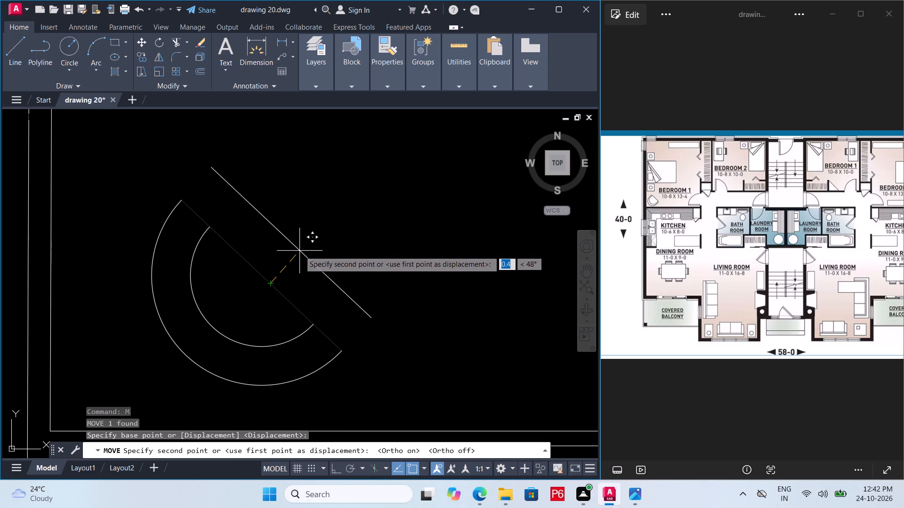
pyautogui.click(301, 250)
pyautogui.press('Escape')
# Extend both ends of the inner and outer chair arcs to the moved diagonal line.
pyautogui.press('e')
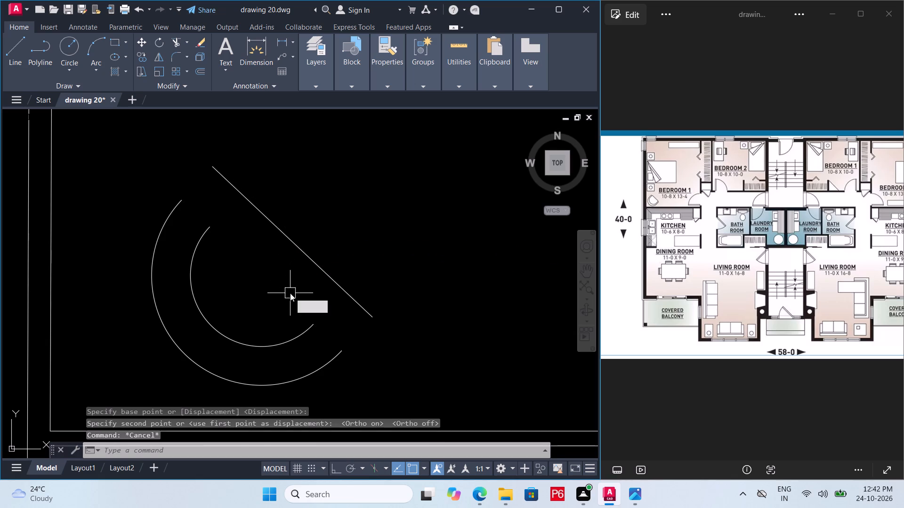
pyautogui.press('x')
pyautogui.press('space')
pyautogui.press('space')
pyautogui.click(205, 242)
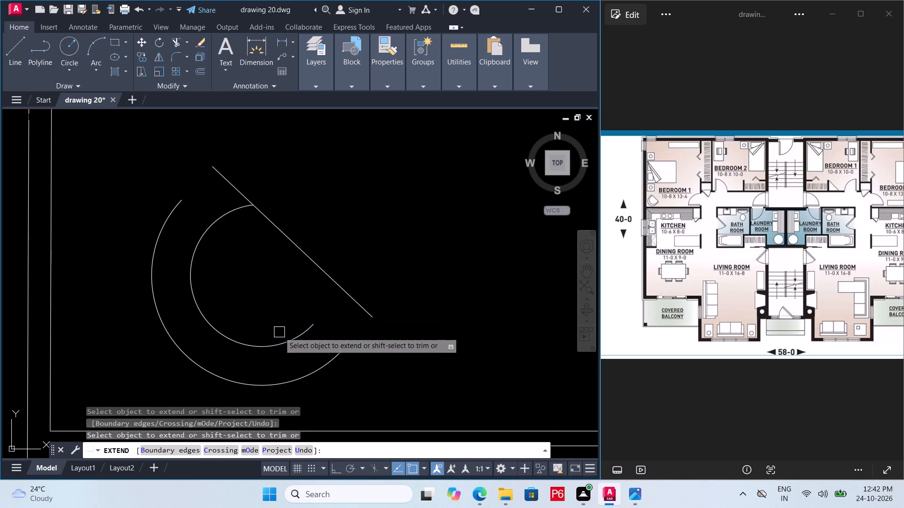
pyautogui.click(292, 338)
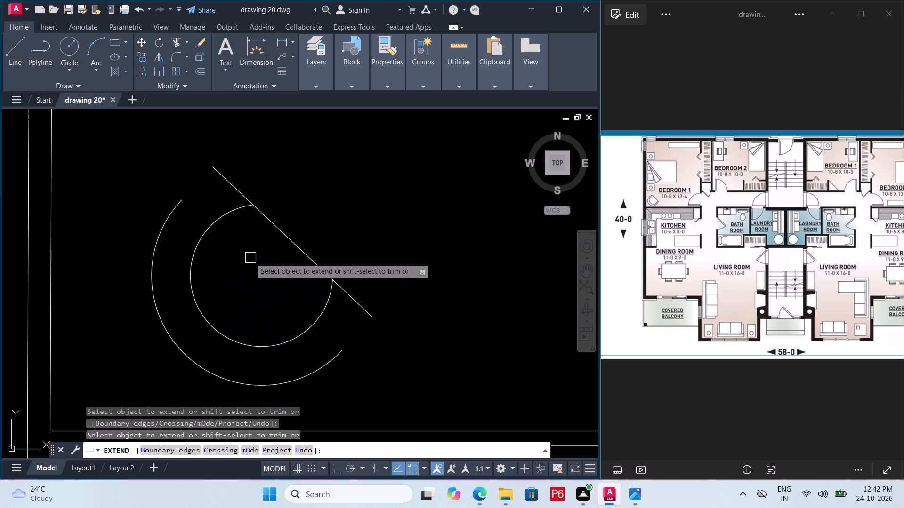
pyautogui.click(179, 207)
pyautogui.click(315, 364)
pyautogui.press('Escape')
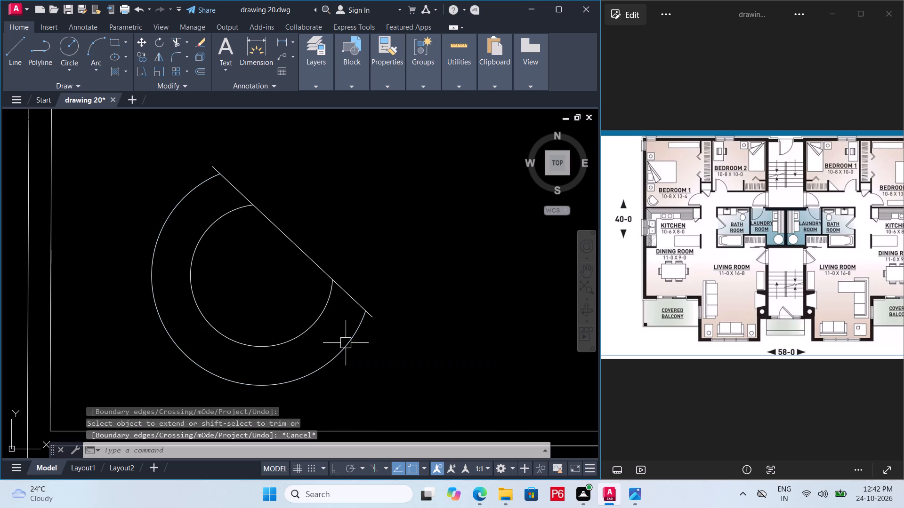
# Trim the diagonal line's two overhanging ends at the outer arc, and save the drawing.
pyautogui.write('tr')
pyautogui.press('space')
pyautogui.press('space')
pyautogui.click(213, 165)
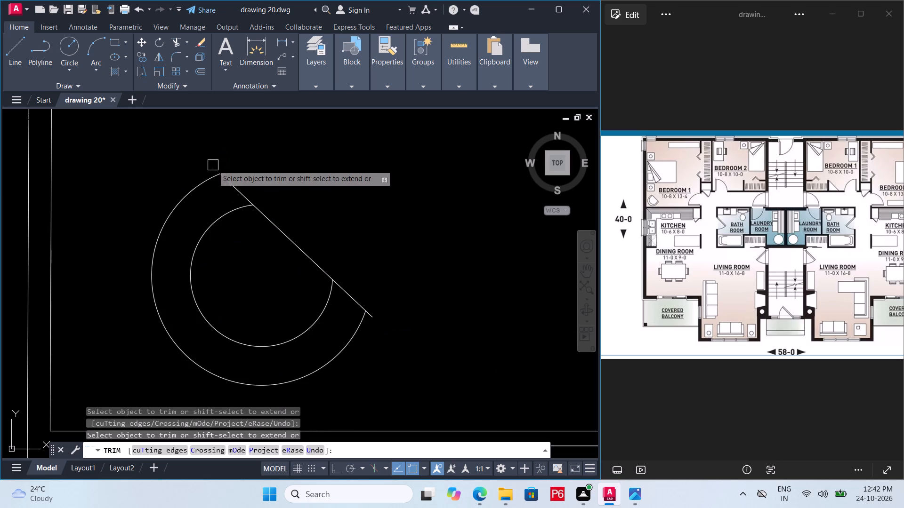
pyautogui.click(374, 317)
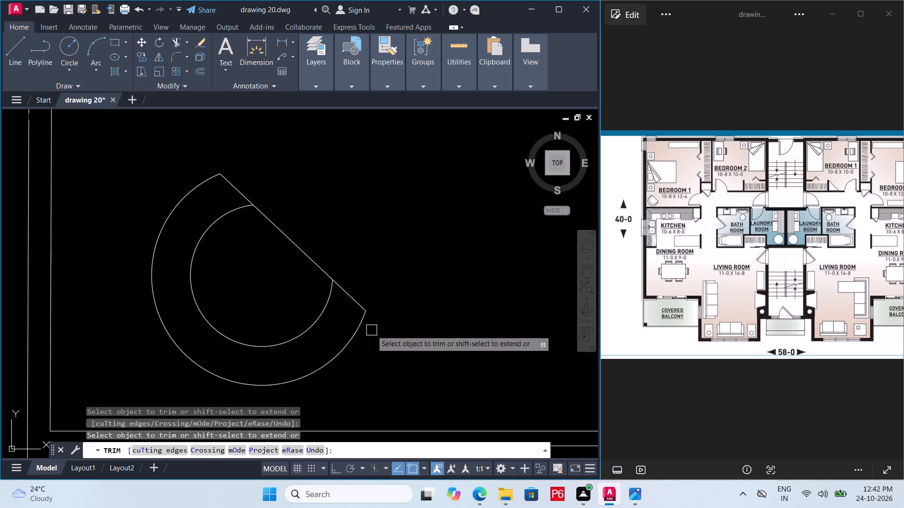
pyautogui.hotkey('ctrl', 's')
pyautogui.hotkey('ctrl', 's')
pyautogui.hotkey('ctrl', 's')
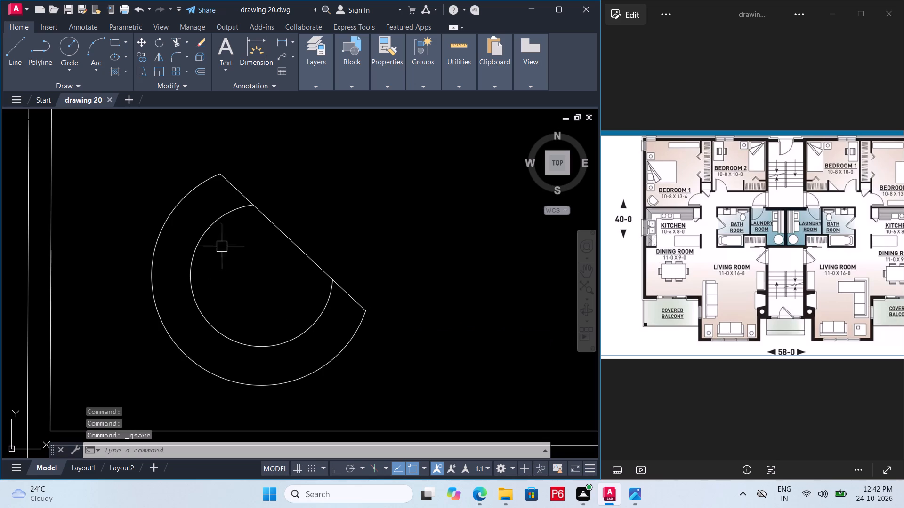
# Draw two straight lines from the diagonal line's endpoints to the inner arc, one at each end of the chair.
pyautogui.press('l')
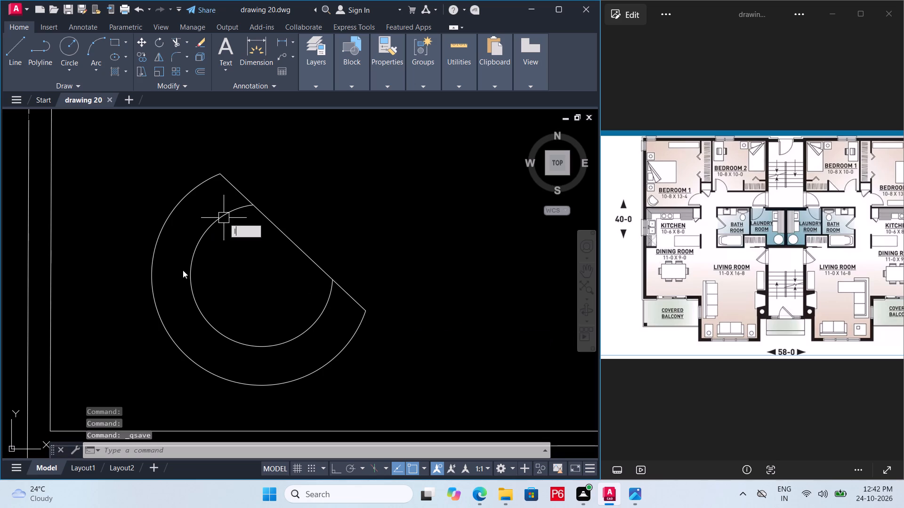
pyautogui.press('space')
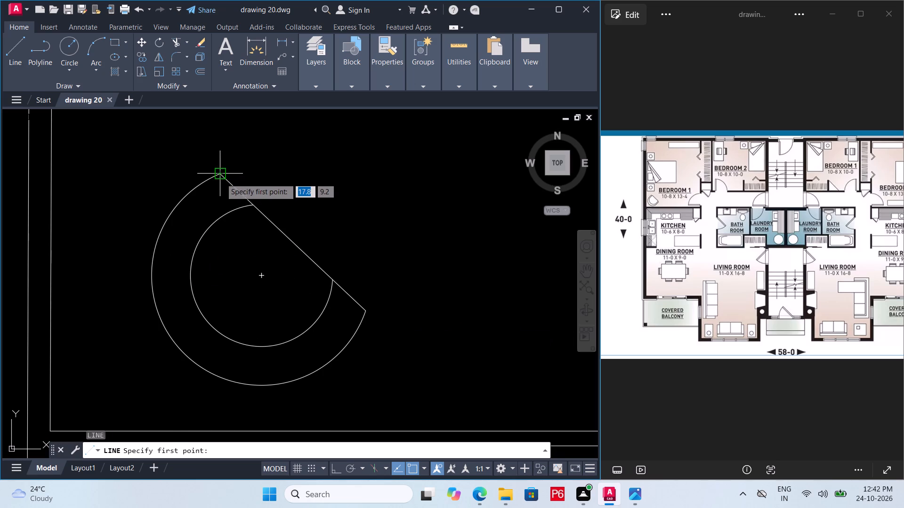
pyautogui.click(221, 178)
pyautogui.click(191, 261)
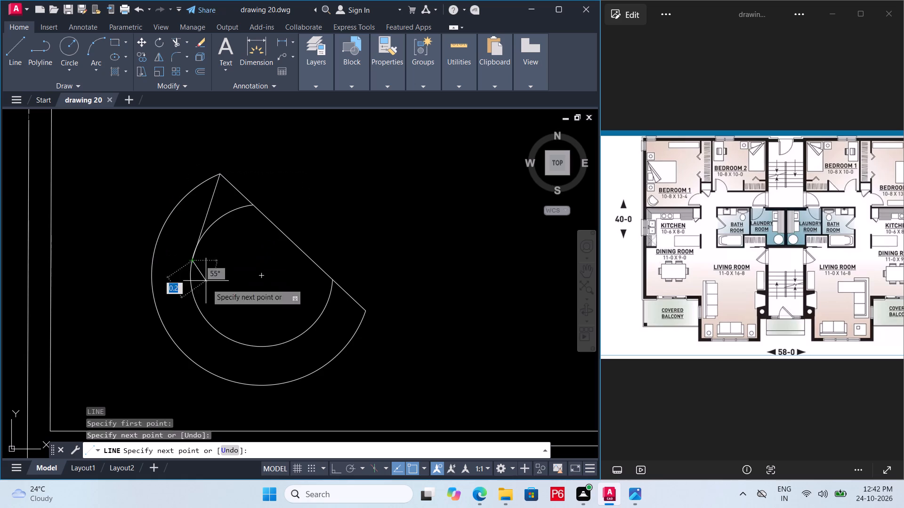
pyautogui.press('space')
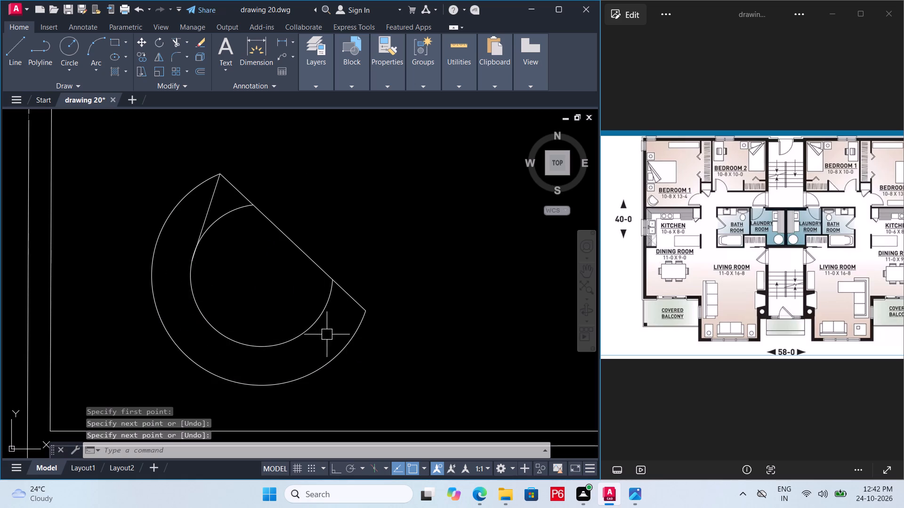
pyautogui.press('l')
pyautogui.press('space')
pyautogui.click(367, 314)
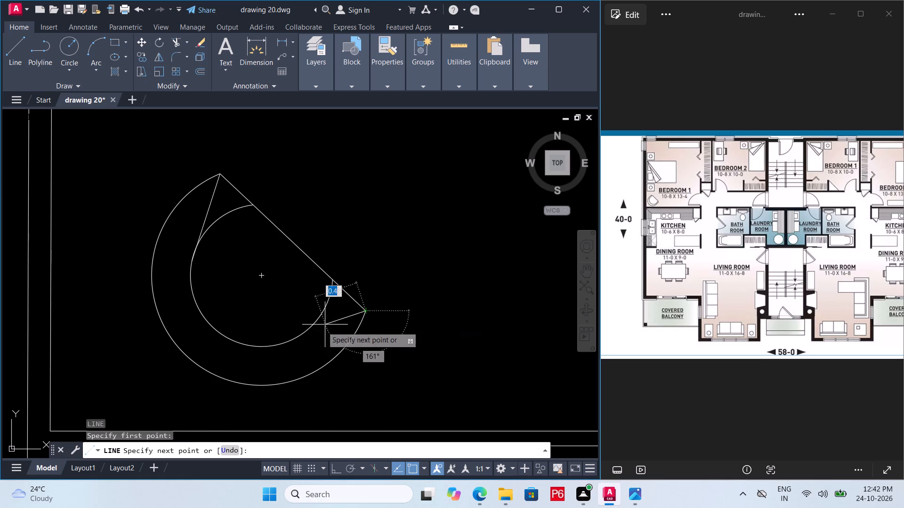
pyautogui.click(286, 342)
pyautogui.press('Escape')
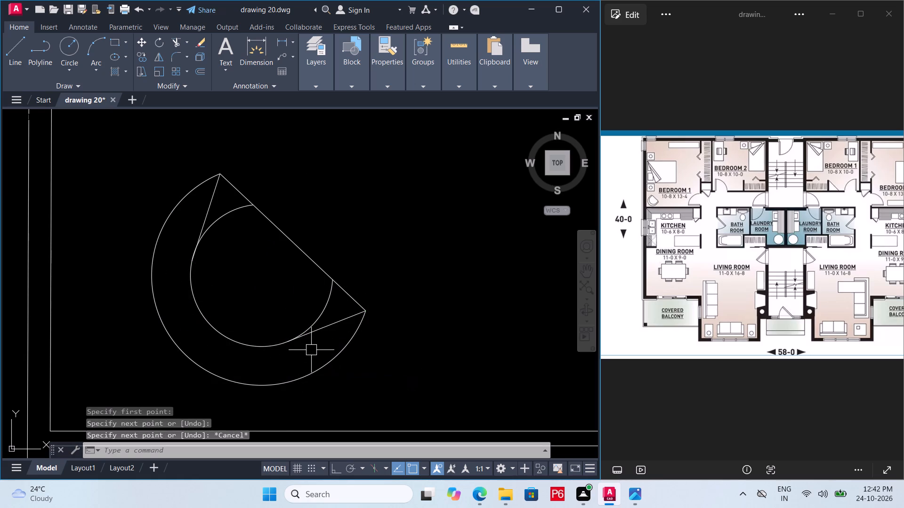
# Trim the inner arc's end pieces beyond the two new straight lines, and save the drawing.
pyautogui.write('tr')
pyautogui.press('space')
pyautogui.press('space')
pyautogui.click(318, 311)
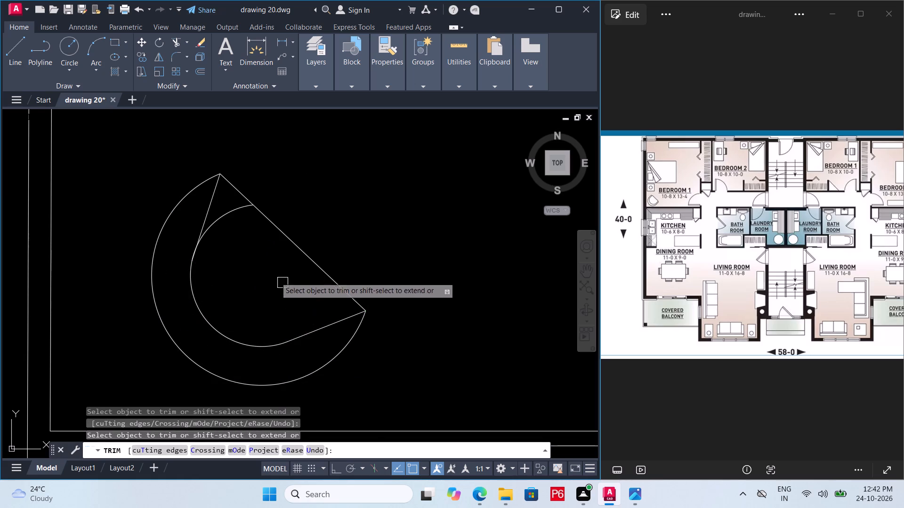
pyautogui.click(238, 217)
pyautogui.click(238, 209)
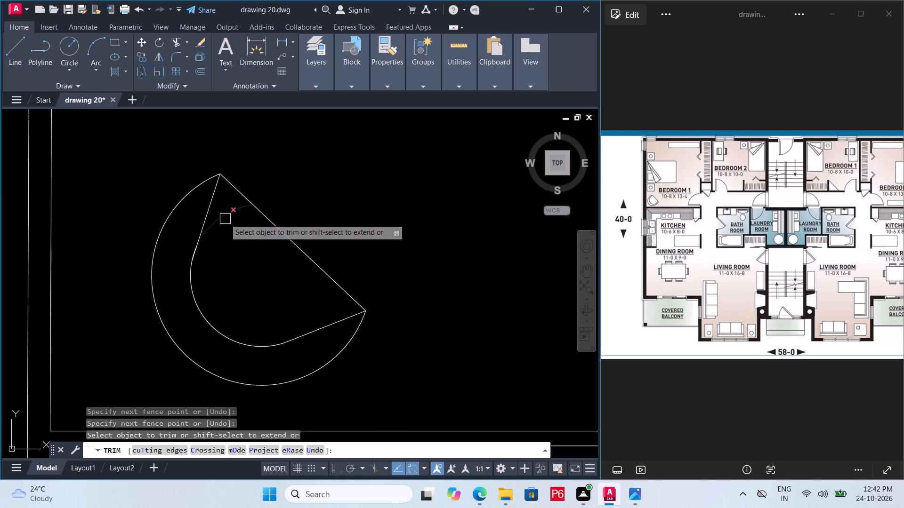
pyautogui.click(226, 219)
pyautogui.scroll(-3, 248, 270)
pyautogui.hotkey('ctrl', 's')
pyautogui.hotkey('ctrl', 's')
pyautogui.hotkey('ctrl', 's')
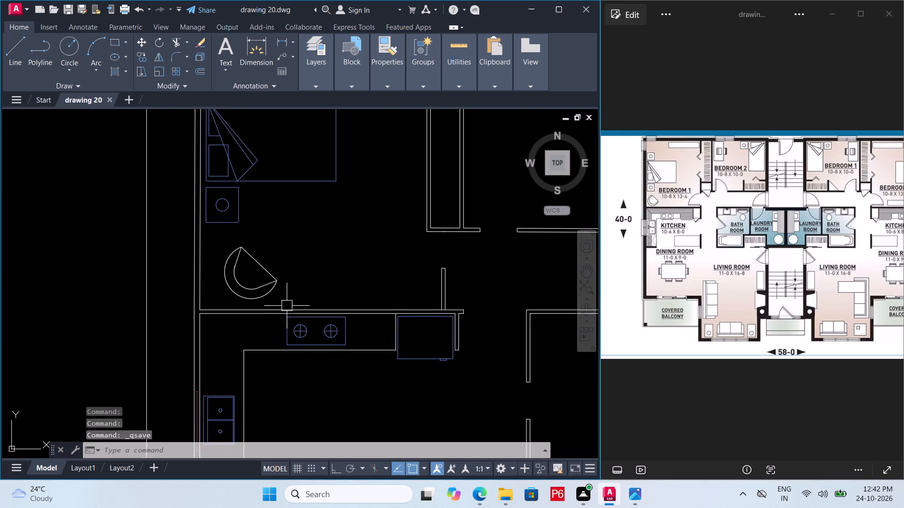
pyautogui.press('space')
pyautogui.press('Escape')
# Convert the five chair objects into a block named cc.
pyautogui.moveTo(330, 234); pyautogui.dragTo(326, 240)
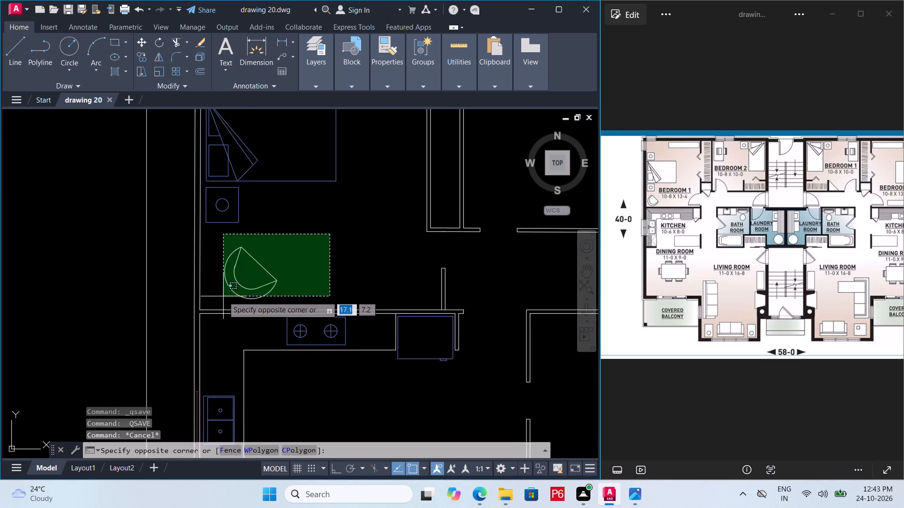
pyautogui.click(223, 296)
pyautogui.scroll(2, 265, 302)
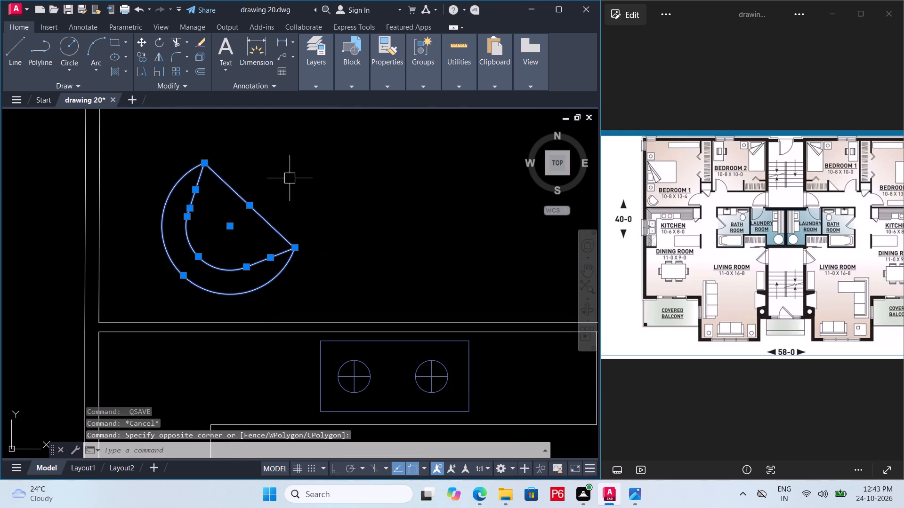
pyautogui.write('b')
pyautogui.press('space')
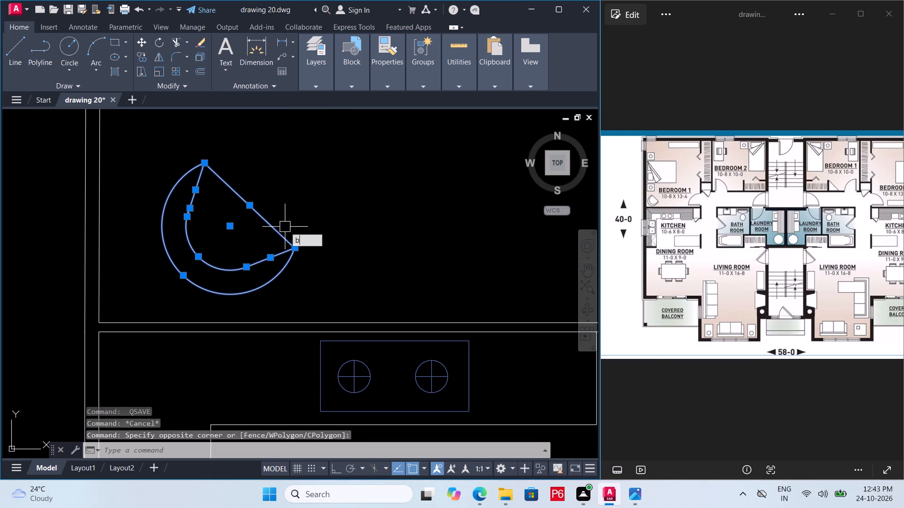
pyautogui.press('c')
pyautogui.press('c')
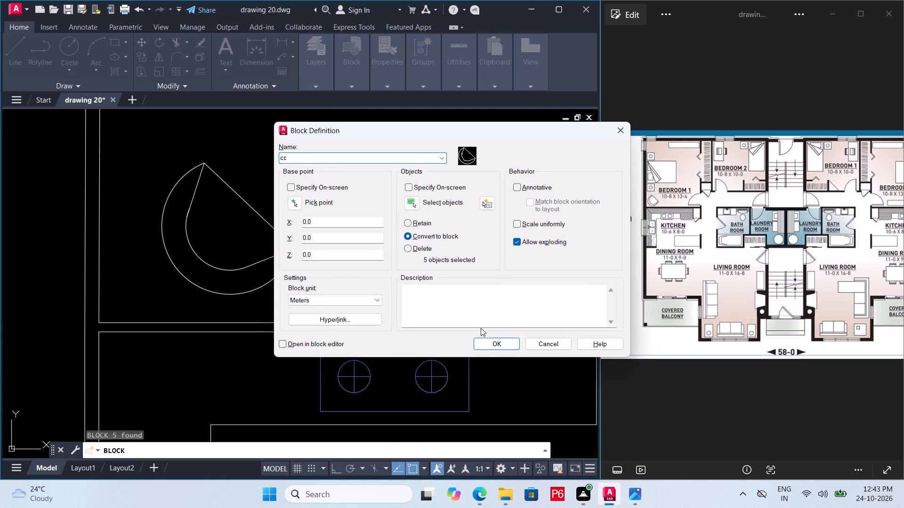
pyautogui.moveTo(490, 347); pyautogui.dragTo(488, 341)
# Assign the chair block to the furniture layer.
pyautogui.click(284, 276)
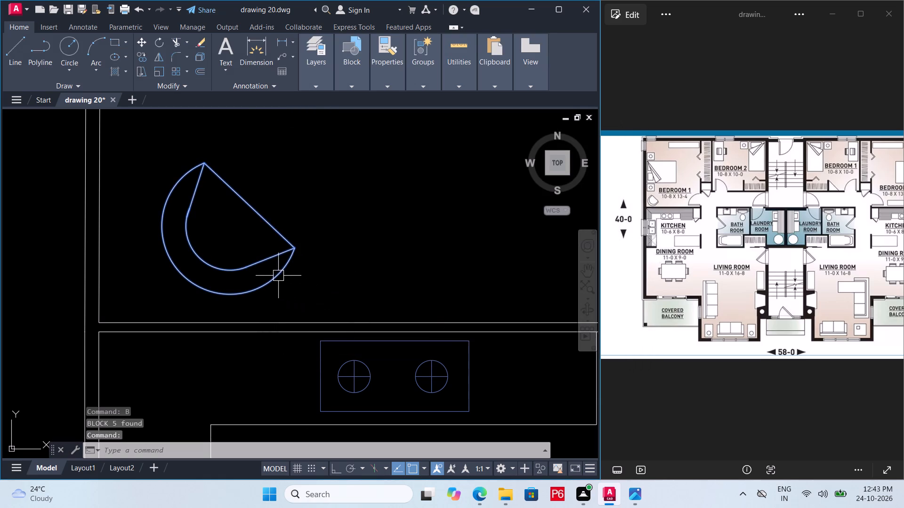
pyautogui.click(315, 84)
pyautogui.click(375, 102)
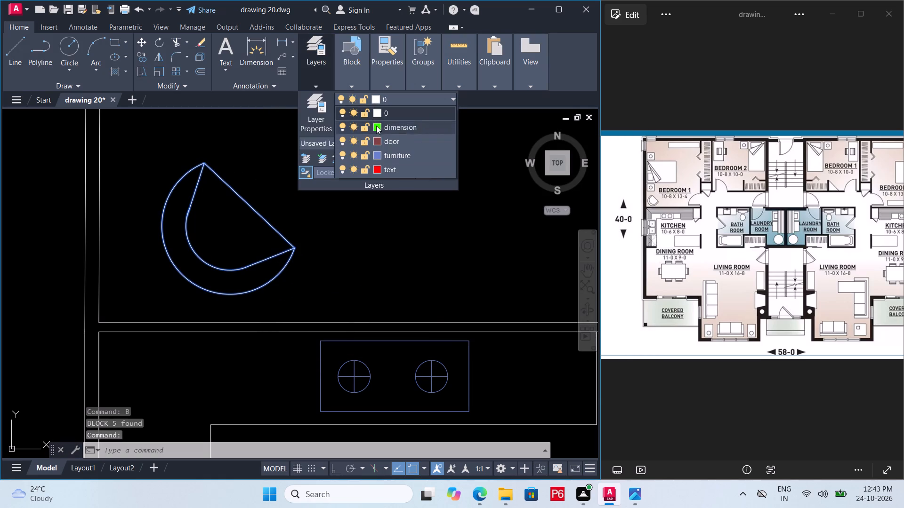
pyautogui.click(387, 151)
pyautogui.press('Escape')
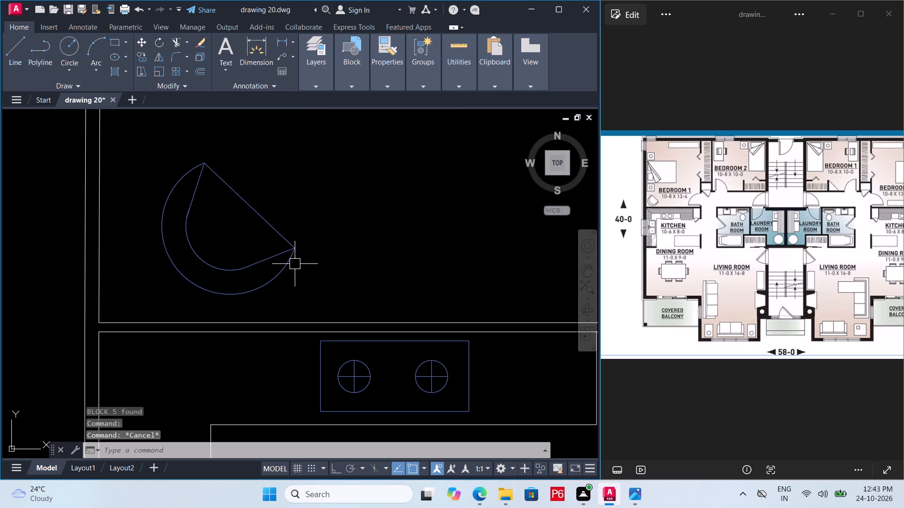
# Copy the chair block horizontally to the empty area just outside the right apartment's outer wall.
pyautogui.scroll(-3, 266, 252)
pyautogui.click(250, 254)
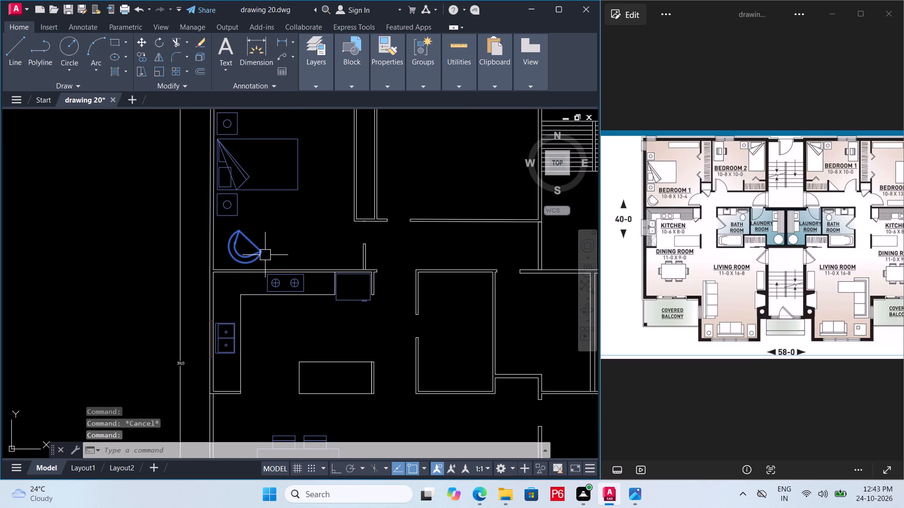
pyautogui.press('m')
pyautogui.press('BackSpace')
pyautogui.write('co')
pyautogui.press('space')
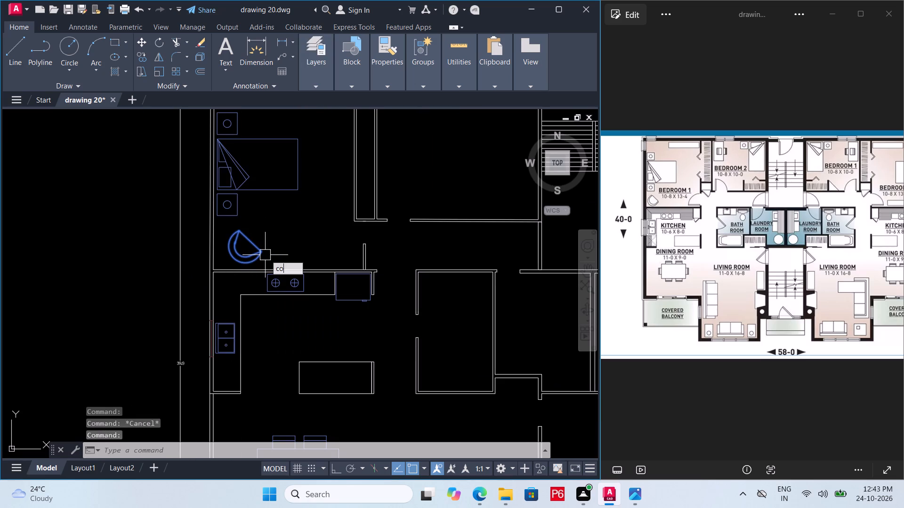
pyautogui.click(240, 256)
pyautogui.scroll(-3, 296, 256)
pyautogui.scroll(4, 426, 273)
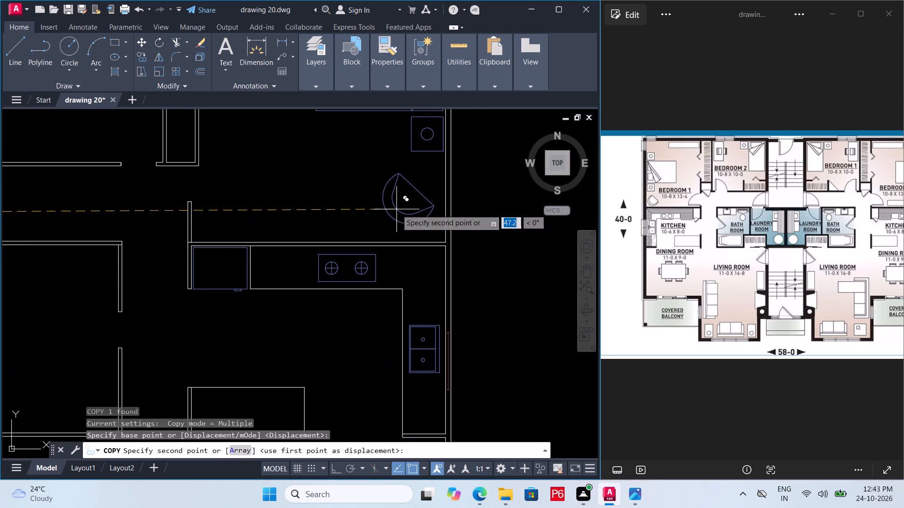
pyautogui.moveTo(363, 225); pyautogui.dragTo(227, 227, button='middle')
pyautogui.scroll(-1, 329, 227)
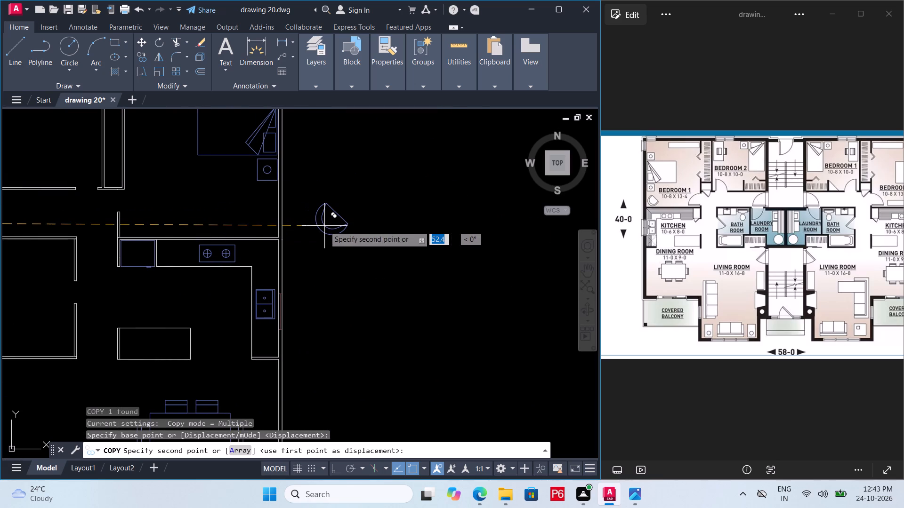
pyautogui.press('F8')
pyautogui.click(357, 227)
pyautogui.press('Escape')
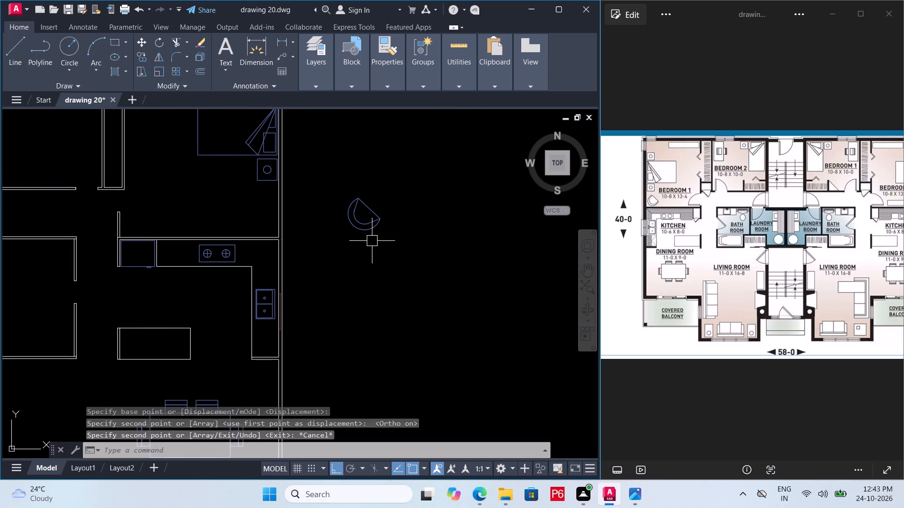
# Mirror the copied chair block about a vertical line beside it outside the right apartment, erasing the source.
pyautogui.click(372, 226)
pyautogui.write('mi')
pyautogui.press('space')
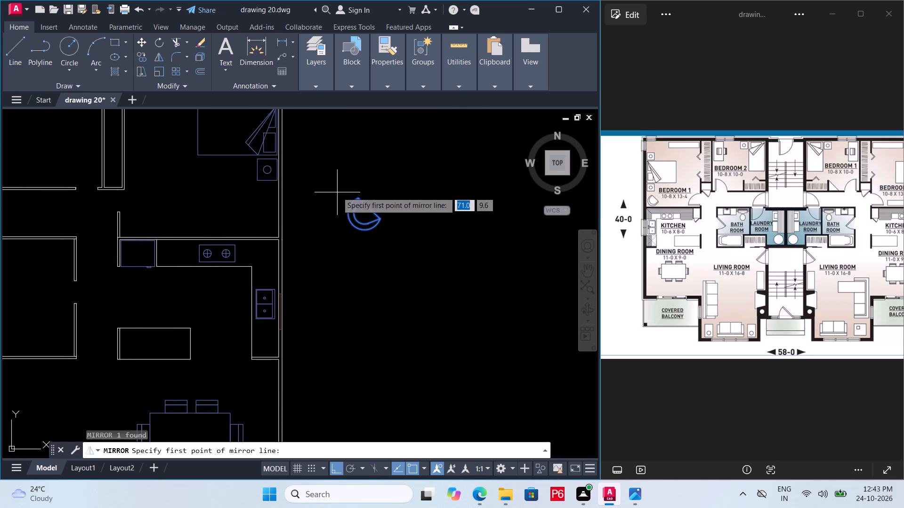
pyautogui.click(338, 191)
pyautogui.click(345, 270)
pyautogui.moveTo(372, 300); pyautogui.dragTo(346, 270)
# Move the mirrored chair block into the right apartment's bedroom corner below the bed and nightstand, and save the drawing.
pyautogui.click(306, 213)
pyautogui.press('m')
pyautogui.press('space')
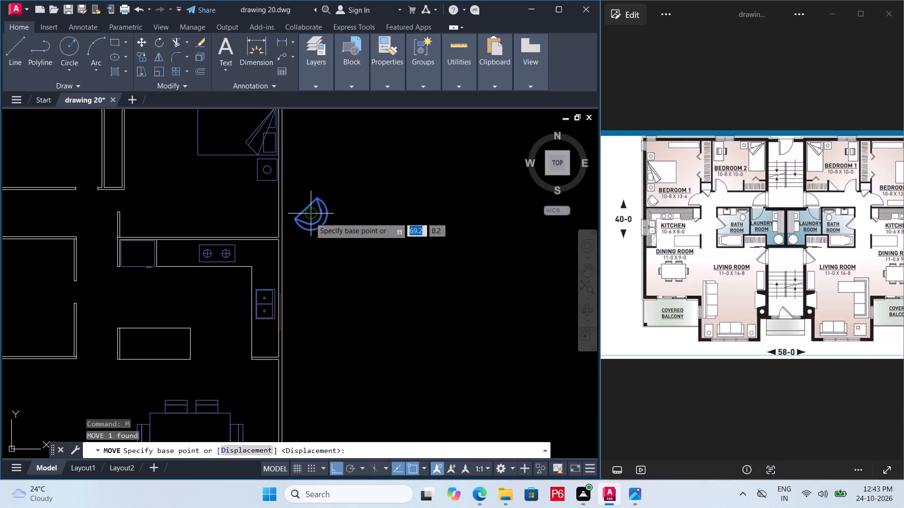
pyautogui.click(310, 217)
pyautogui.click(250, 216)
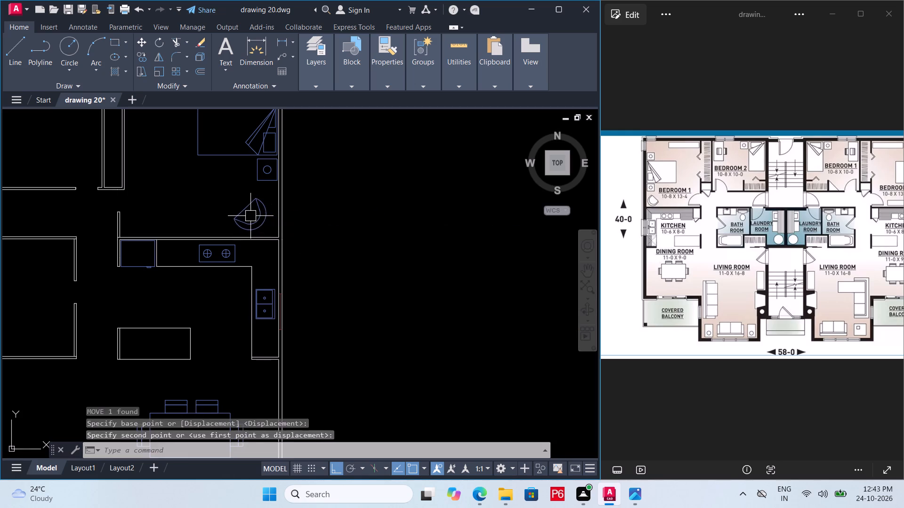
pyautogui.moveTo(273, 236); pyautogui.dragTo(379, 272, button='middle')
pyautogui.hotkey('ctrl', 's')
pyautogui.hotkey('ctrl', 's')
pyautogui.hotkey('ctrl', 's')
pyautogui.hotkey('ctrl', 's')
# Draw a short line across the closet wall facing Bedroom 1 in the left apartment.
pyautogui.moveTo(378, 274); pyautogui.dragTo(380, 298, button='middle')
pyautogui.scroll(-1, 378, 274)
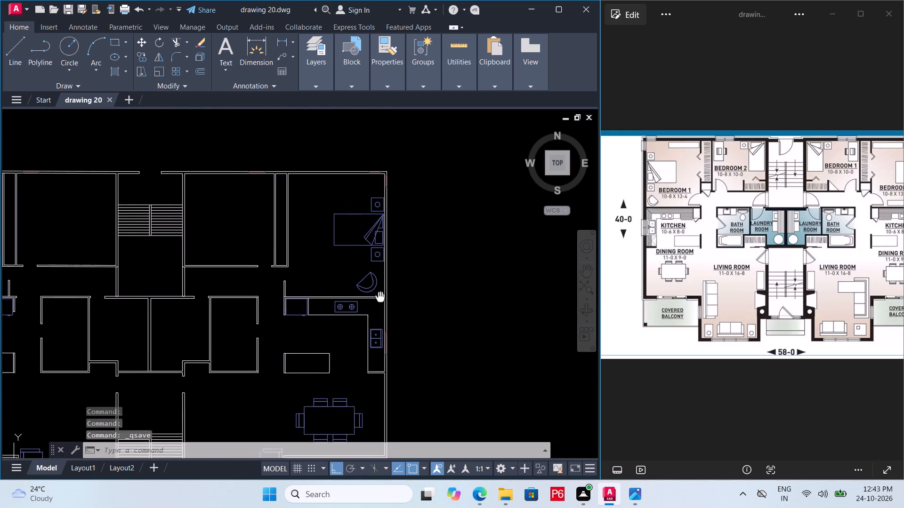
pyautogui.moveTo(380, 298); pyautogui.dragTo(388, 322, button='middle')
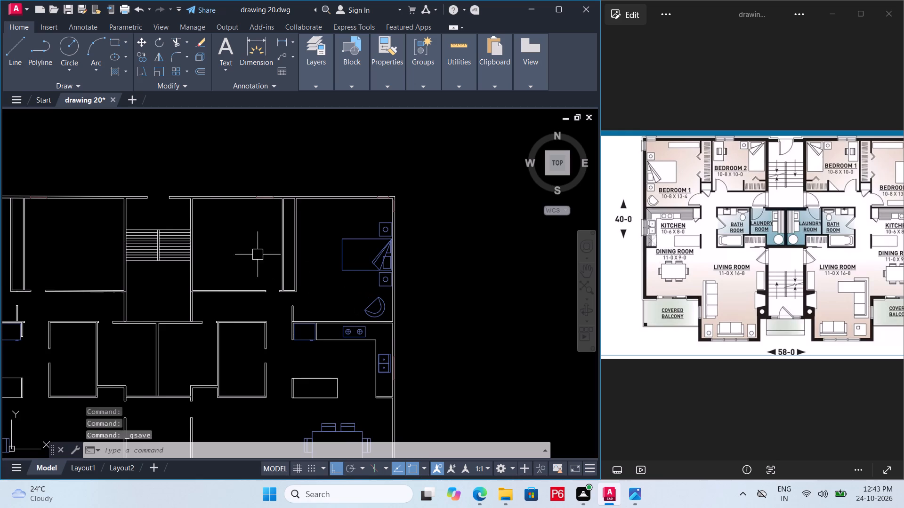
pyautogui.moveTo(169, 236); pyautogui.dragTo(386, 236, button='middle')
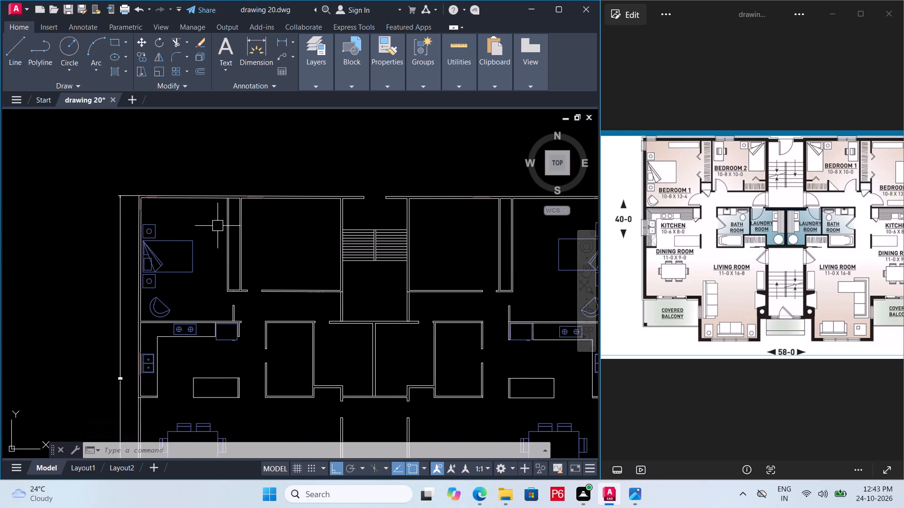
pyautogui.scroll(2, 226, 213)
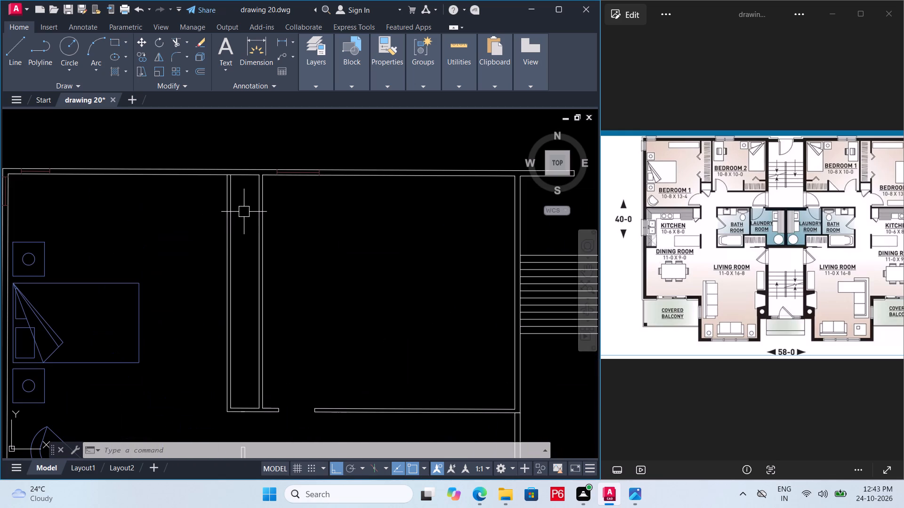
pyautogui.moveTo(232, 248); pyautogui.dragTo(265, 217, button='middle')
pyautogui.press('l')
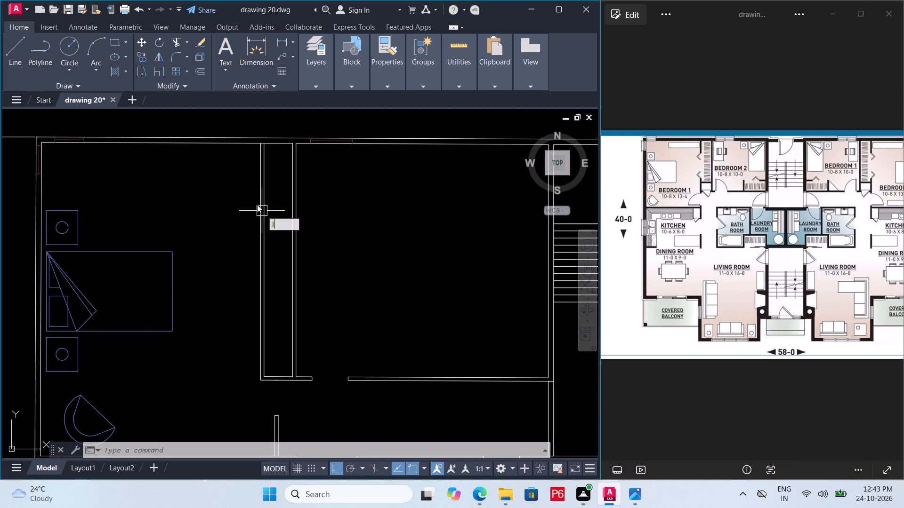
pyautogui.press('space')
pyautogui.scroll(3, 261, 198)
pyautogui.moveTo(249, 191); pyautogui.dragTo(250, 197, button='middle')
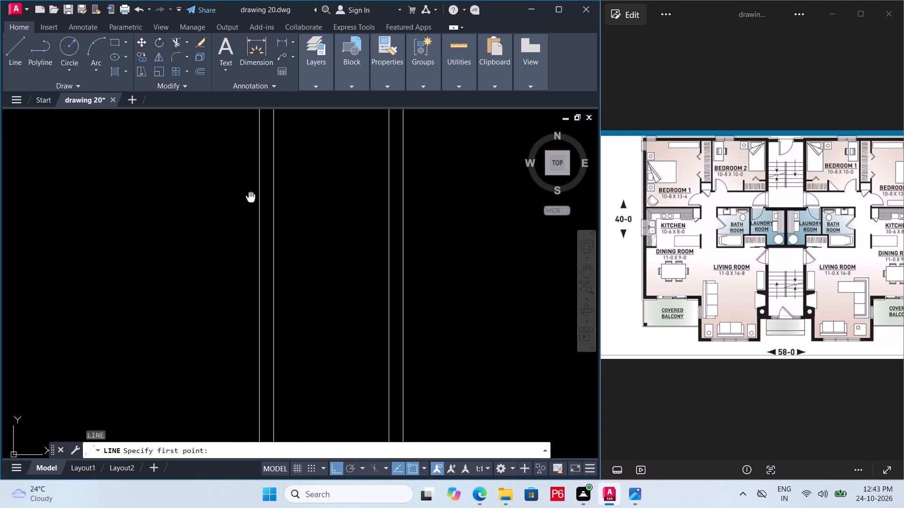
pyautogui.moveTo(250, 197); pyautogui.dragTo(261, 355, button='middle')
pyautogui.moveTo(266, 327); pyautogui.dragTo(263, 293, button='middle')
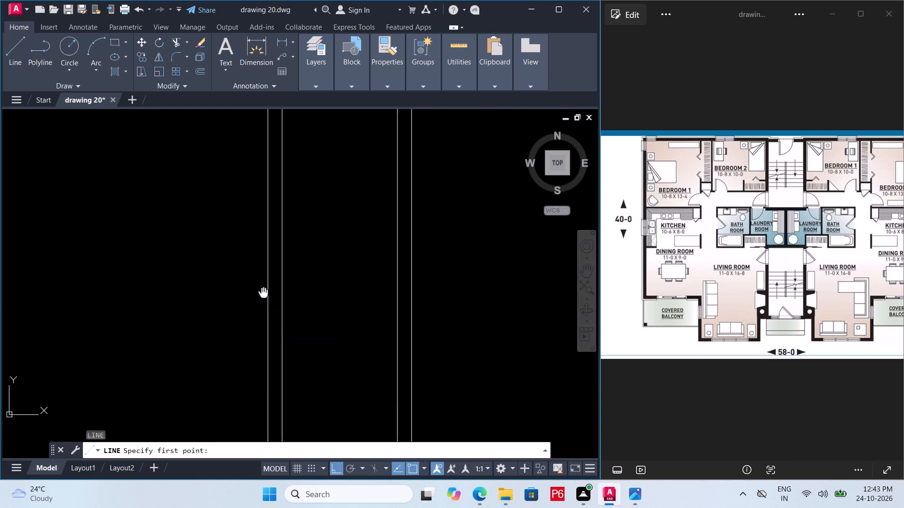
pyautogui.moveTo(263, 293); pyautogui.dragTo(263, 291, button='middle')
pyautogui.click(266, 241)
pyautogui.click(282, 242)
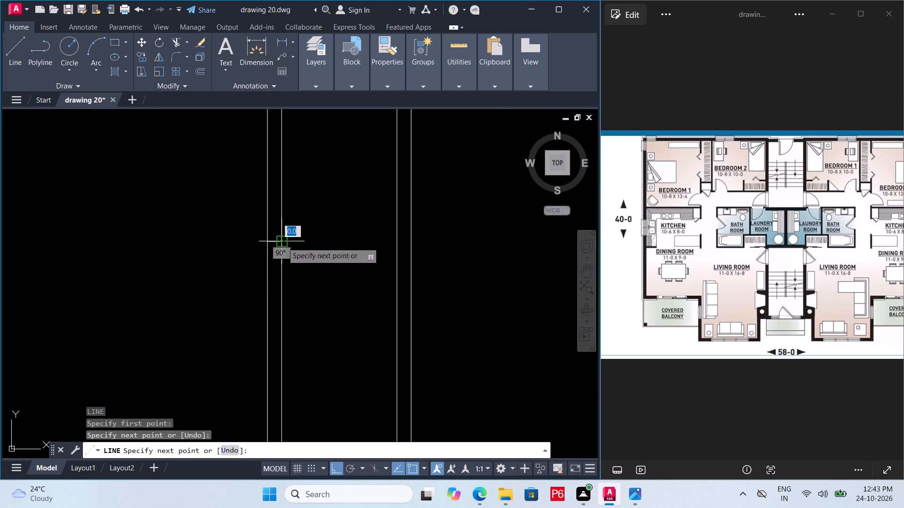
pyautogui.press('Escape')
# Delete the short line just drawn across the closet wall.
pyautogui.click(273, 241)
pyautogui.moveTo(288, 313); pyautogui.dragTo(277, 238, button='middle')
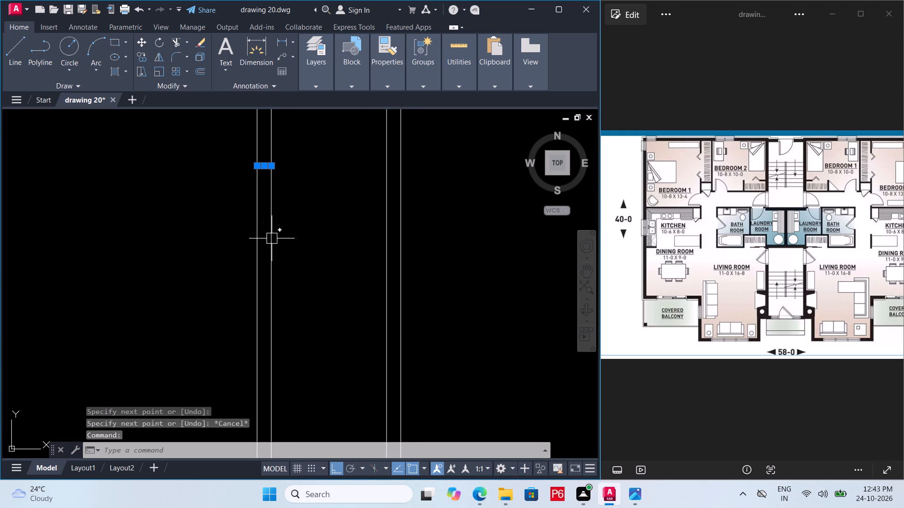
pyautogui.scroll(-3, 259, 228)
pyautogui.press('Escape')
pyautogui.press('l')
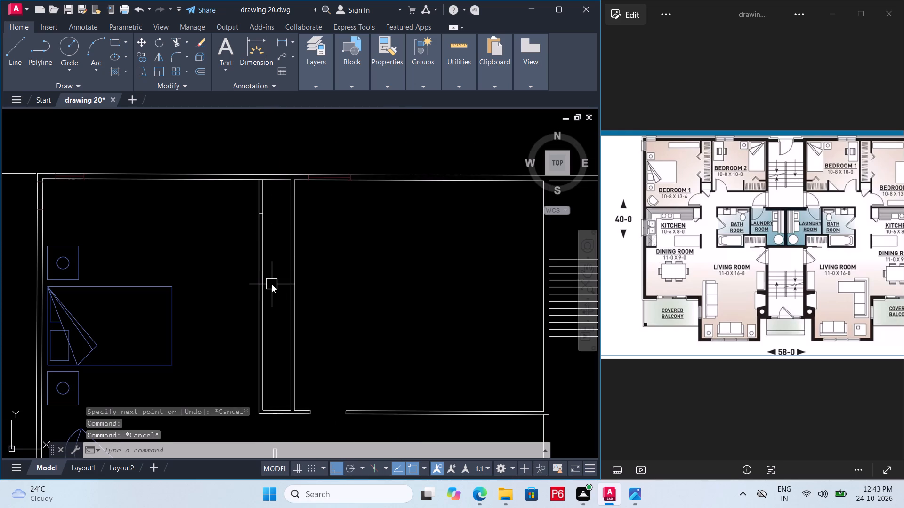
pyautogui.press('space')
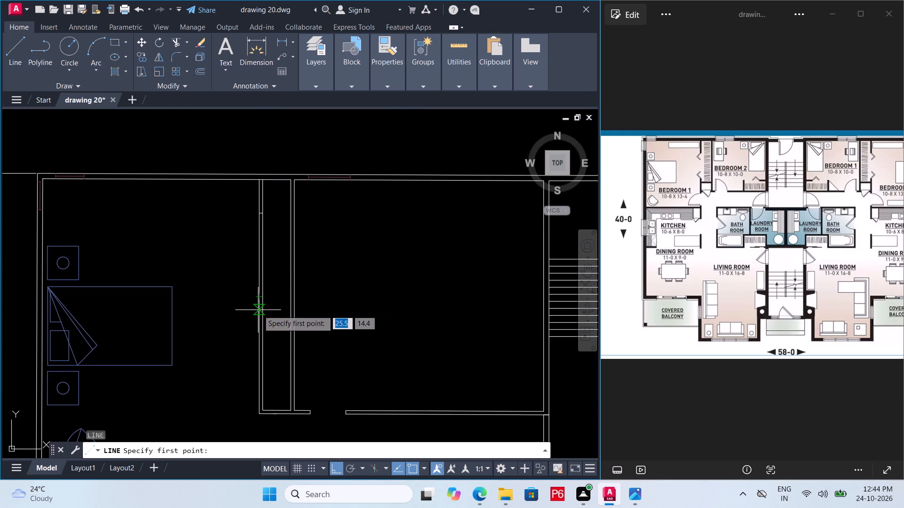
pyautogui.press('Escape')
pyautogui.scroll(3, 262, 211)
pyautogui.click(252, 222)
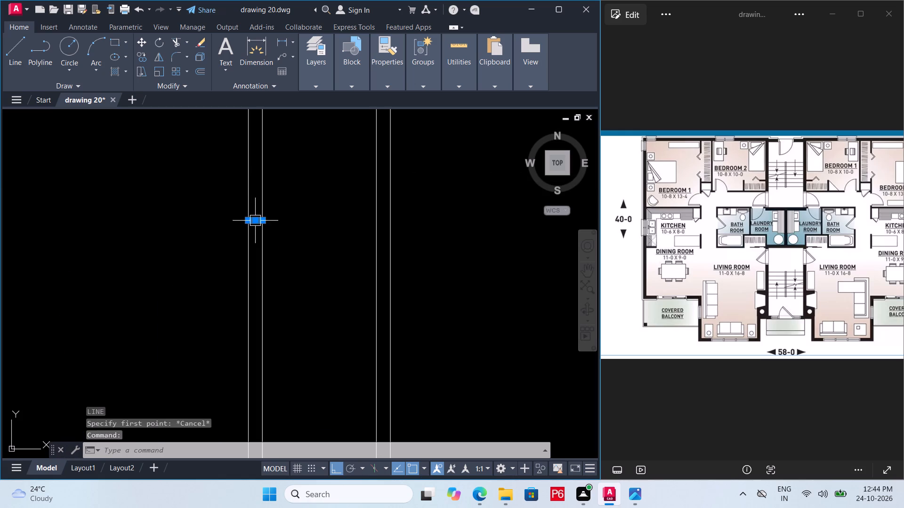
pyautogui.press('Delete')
# Draw a short line across the Bedroom 1 closet wall to mark the upper end of the door opening.
pyautogui.scroll(-2, 240, 205)
pyautogui.middleClick(237, 194)
pyautogui.scroll(-1, 250, 237)
pyautogui.moveTo(251, 232); pyautogui.dragTo(260, 198, button='middle')
pyautogui.press('l')
pyautogui.press('space')
pyautogui.scroll(2, 253, 235)
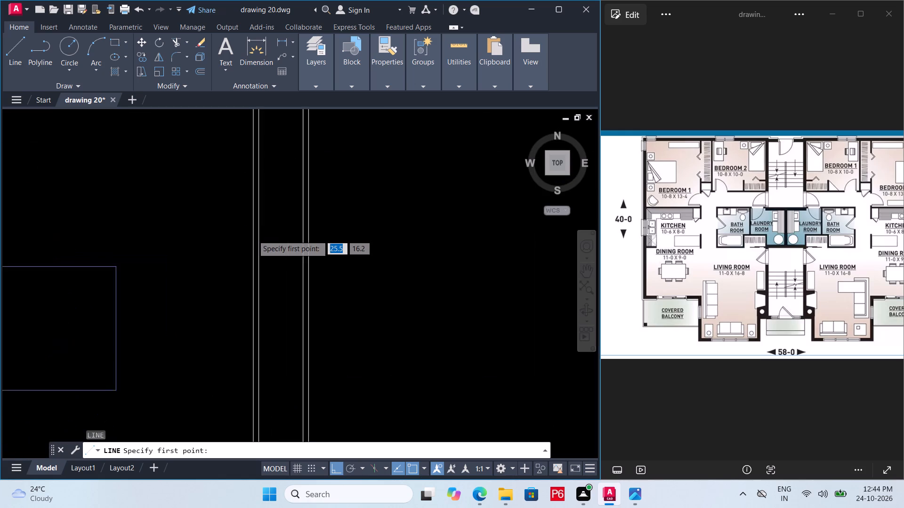
pyautogui.click(253, 229)
pyautogui.click(264, 229)
pyautogui.press('Escape')
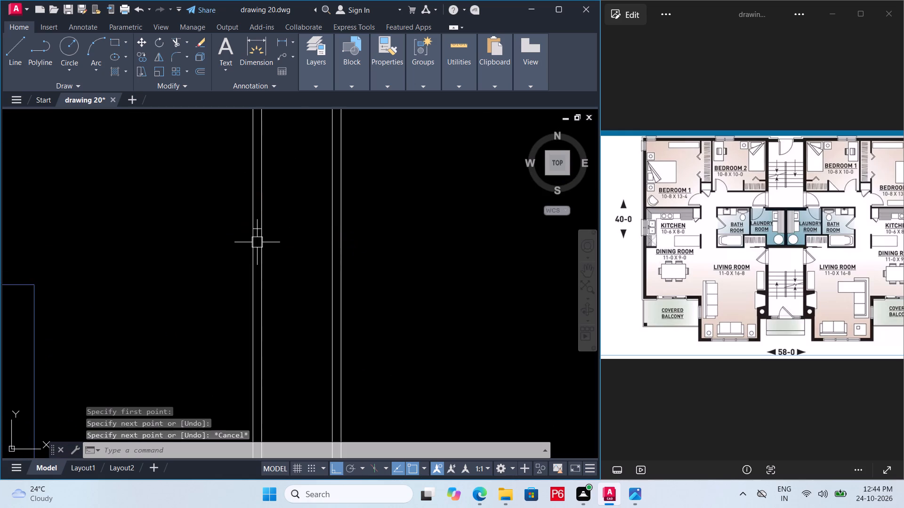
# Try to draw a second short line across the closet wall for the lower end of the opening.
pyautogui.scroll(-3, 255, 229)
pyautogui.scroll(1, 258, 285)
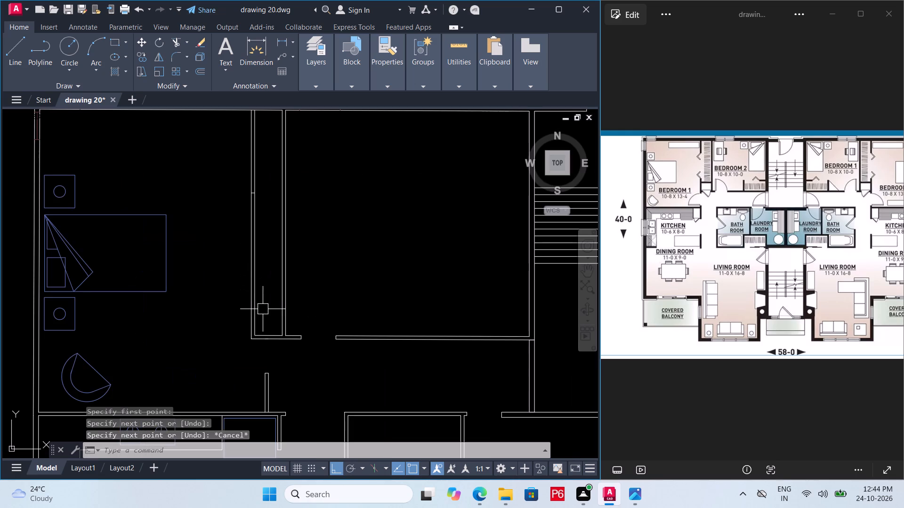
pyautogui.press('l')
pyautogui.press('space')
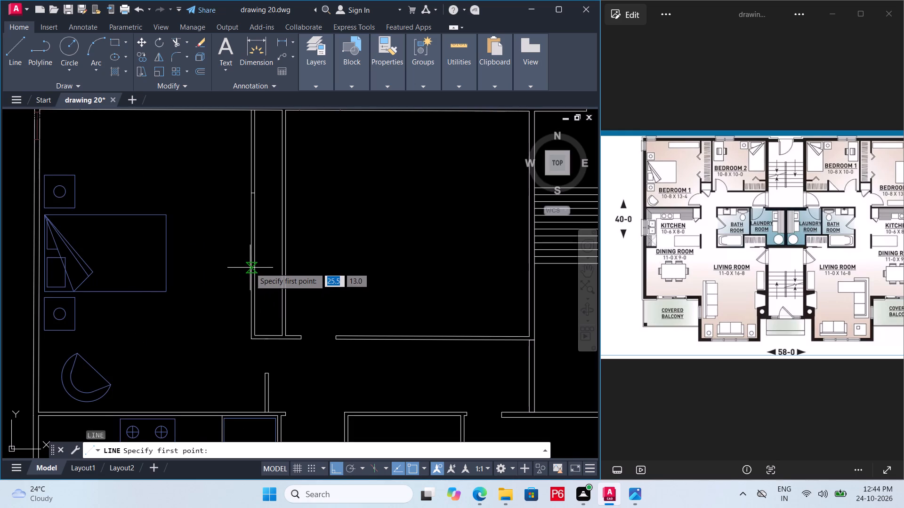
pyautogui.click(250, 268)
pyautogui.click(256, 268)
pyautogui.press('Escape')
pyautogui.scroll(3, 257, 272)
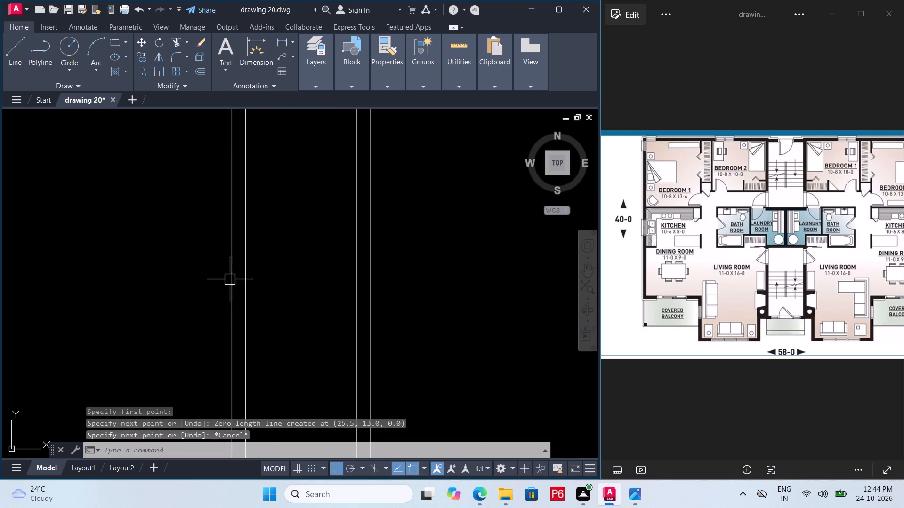
# Draw a short horizontal line across the closet wall at about y 12.8 for the lower end of the opening.
pyautogui.scroll(-2, 240, 298)
pyautogui.press('l')
pyautogui.press('space')
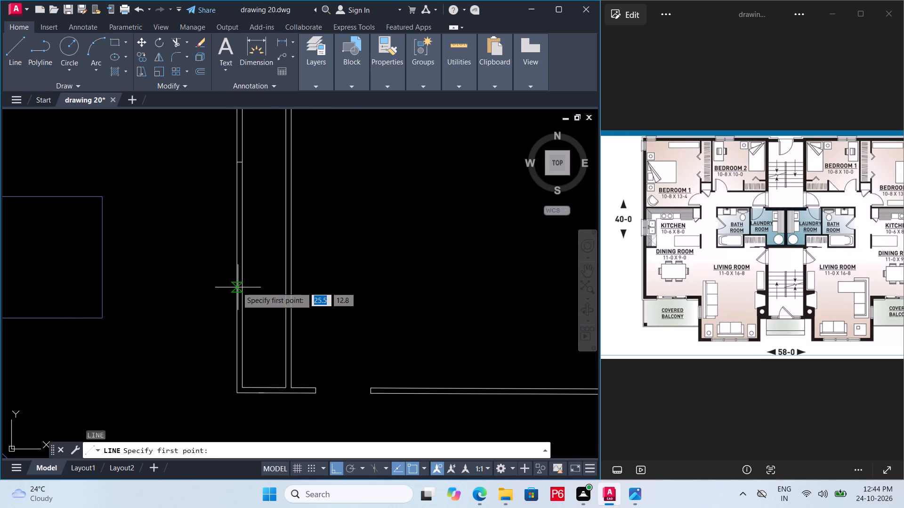
pyautogui.moveTo(227, 286); pyautogui.dragTo(237, 285)
pyautogui.click(252, 286)
pyautogui.press('Escape')
# Trim the lower line's ends overhanging the closet wall, and save the drawing.
pyautogui.scroll(1, 242, 294)
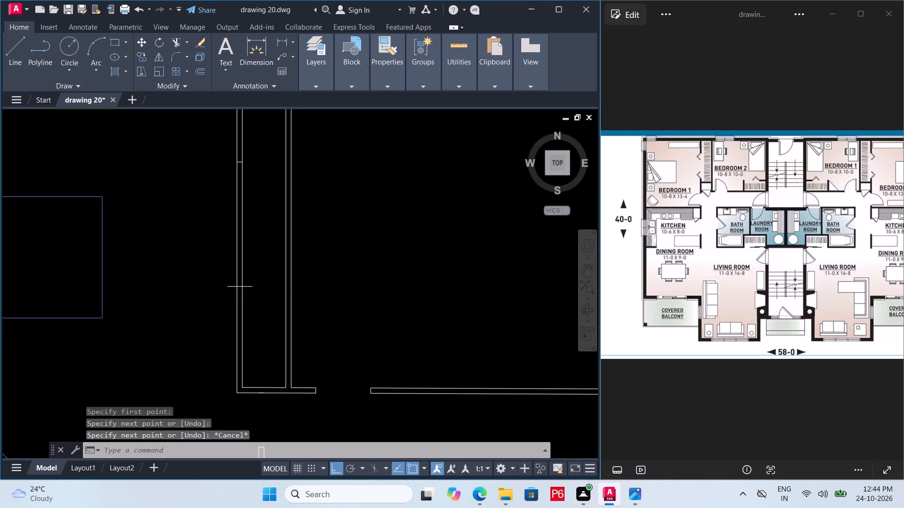
pyautogui.write('tr')
pyautogui.press('space')
pyautogui.press('space')
pyautogui.click(250, 285)
pyautogui.click(221, 287)
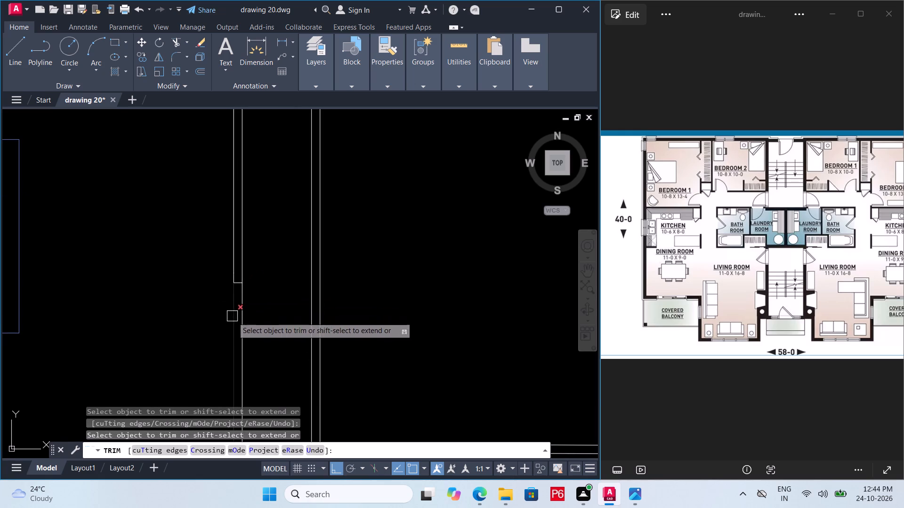
pyautogui.keyDown('ctrl'); pyautogui.scroll(-1, 233, 318); pyautogui.keyUp('ctrl')
pyautogui.hotkey('ctrl', 's')
pyautogui.hotkey('ctrl', 's')
pyautogui.moveTo(241, 315); pyautogui.dragTo(273, 322, button='middle')
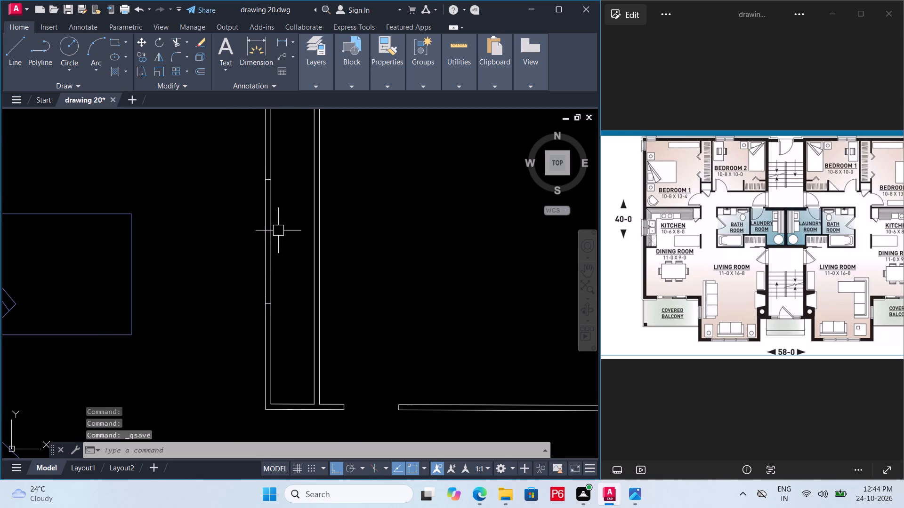
# Trim both closet wall lines between the two short lines to open the door gap.
pyautogui.write('tr')
pyautogui.press('space')
pyautogui.press('space')
pyautogui.click(284, 227)
pyautogui.moveTo(250, 230); pyautogui.dragTo(268, 230)
pyautogui.click(289, 230)
pyautogui.click(253, 232)
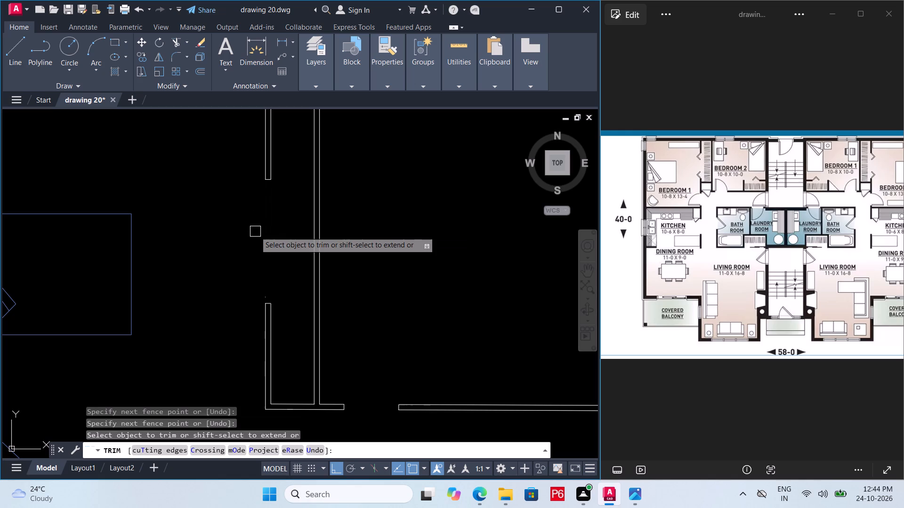
pyautogui.press('Escape')
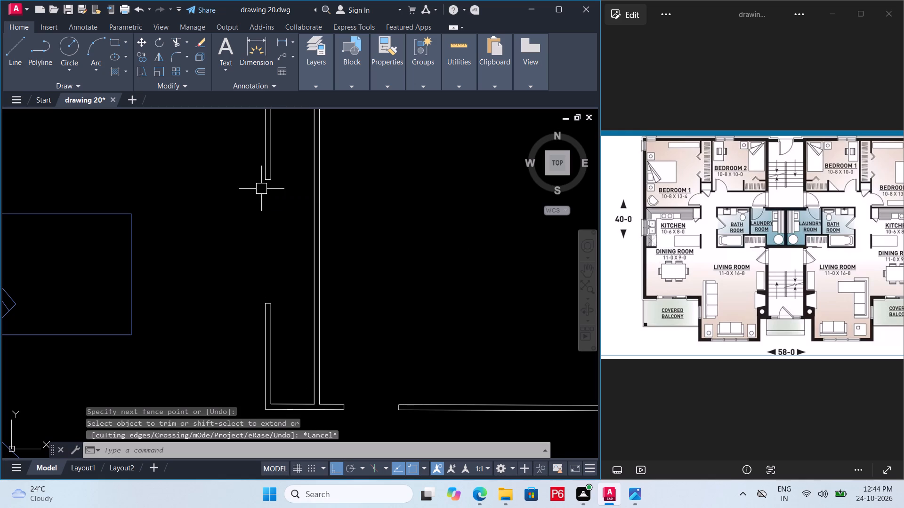
# Draw a V-shaped folding door with Ortho off, about 1.1 diagonally from the gap's upper corner, and back to the wall line.
pyautogui.write('l')
pyautogui.press('space')
pyautogui.click(265, 183)
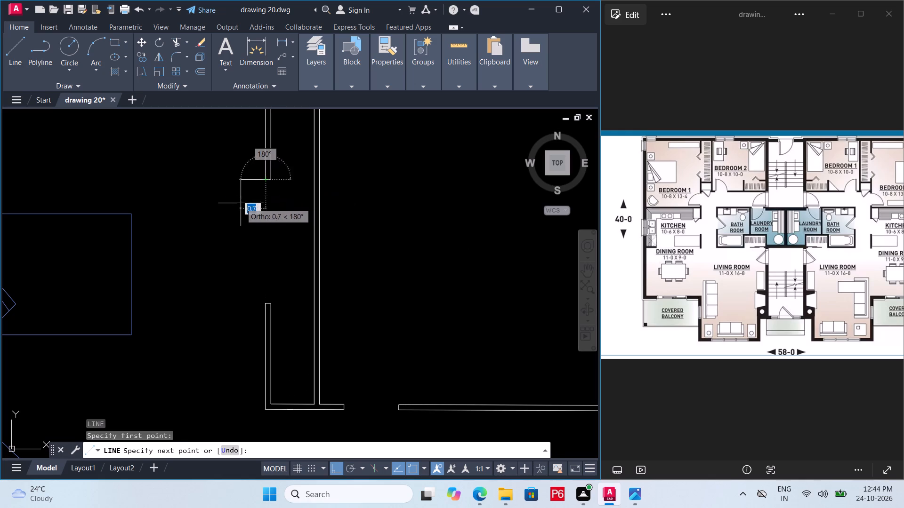
pyautogui.press('F8')
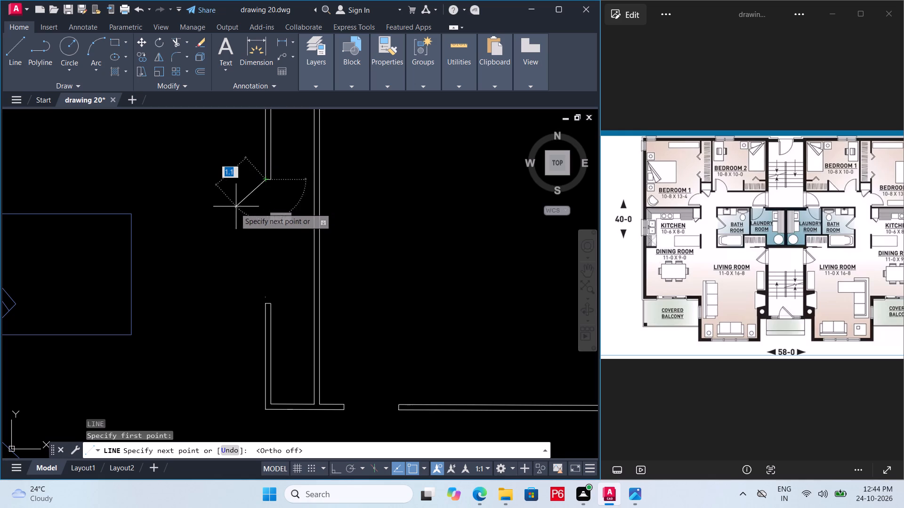
pyautogui.click(237, 207)
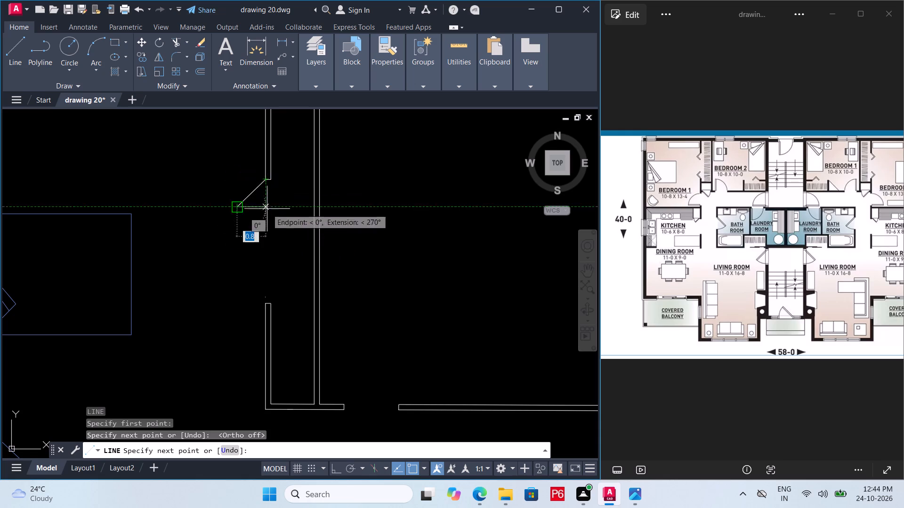
pyautogui.click(265, 228)
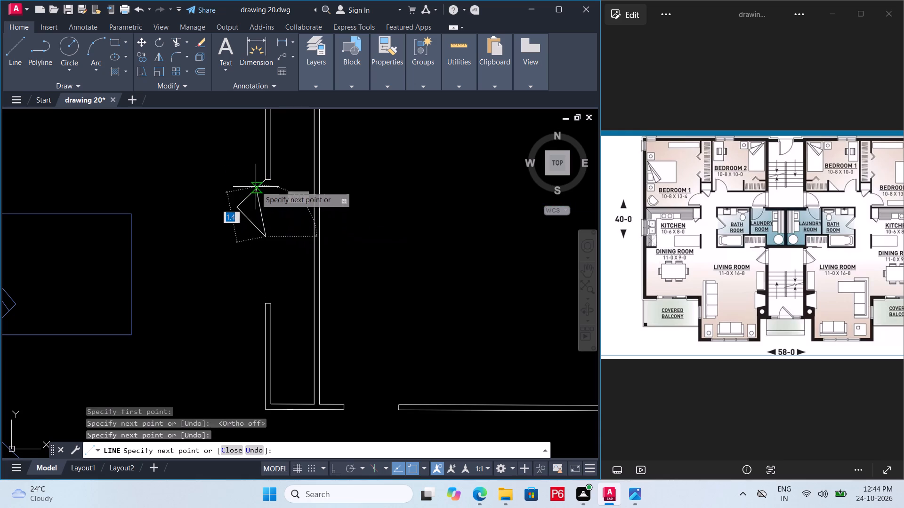
pyautogui.press('Escape')
# Offset both folding-door lines 0.155 toward the inside of the V.
pyautogui.click(259, 189)
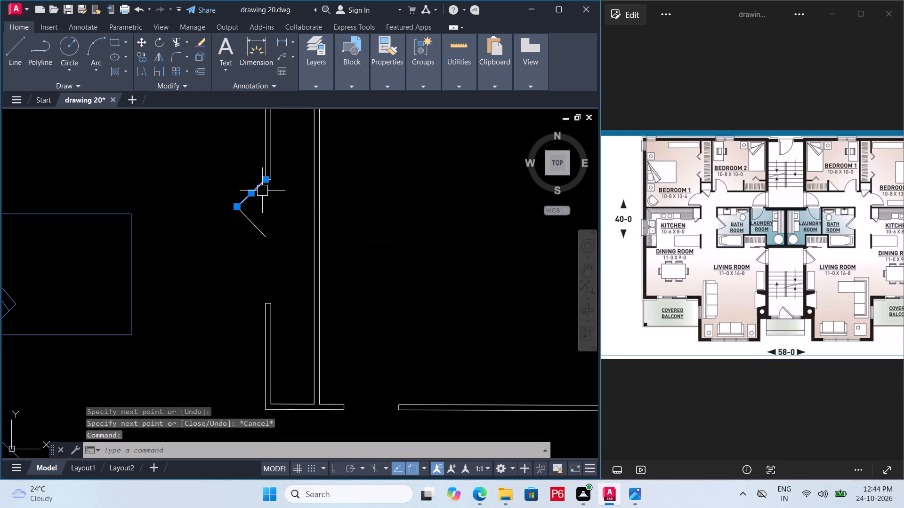
pyautogui.press('o')
pyautogui.press('Return')
pyautogui.write('0.155')
pyautogui.press('Return')
pyautogui.click(274, 206)
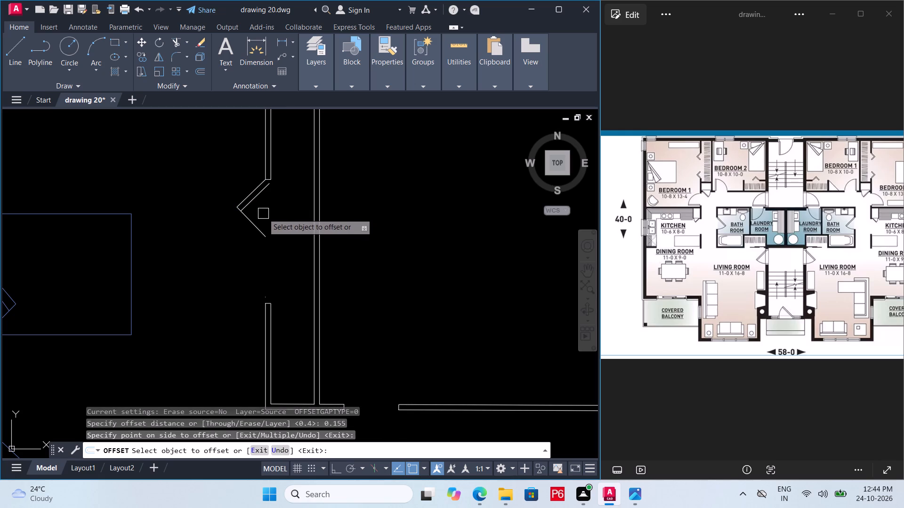
pyautogui.click(256, 222)
pyautogui.click(264, 216)
pyautogui.press('Escape')
# Close both open ends of the V-shaped folding door with short lines, joining the upper one to the wall corner.
pyautogui.scroll(2, 267, 183)
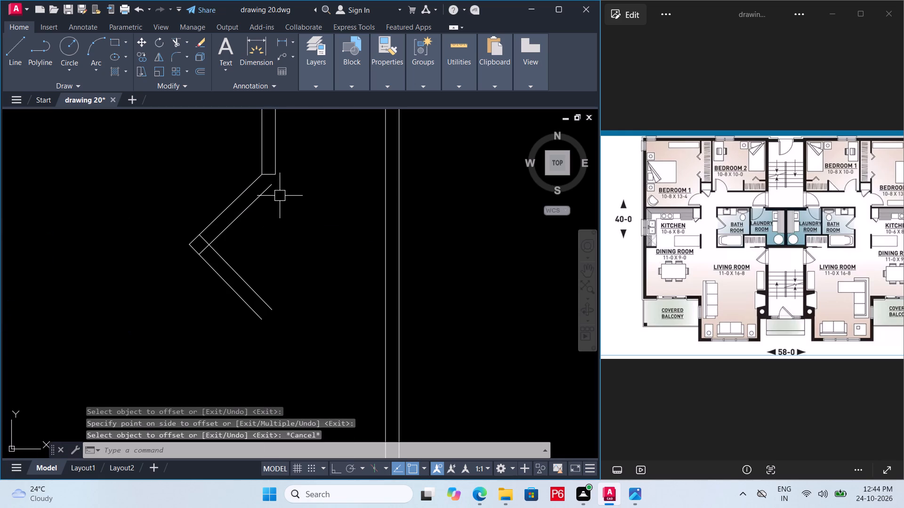
pyautogui.press('m')
pyautogui.press('Escape')
pyautogui.write('l')
pyautogui.press('space')
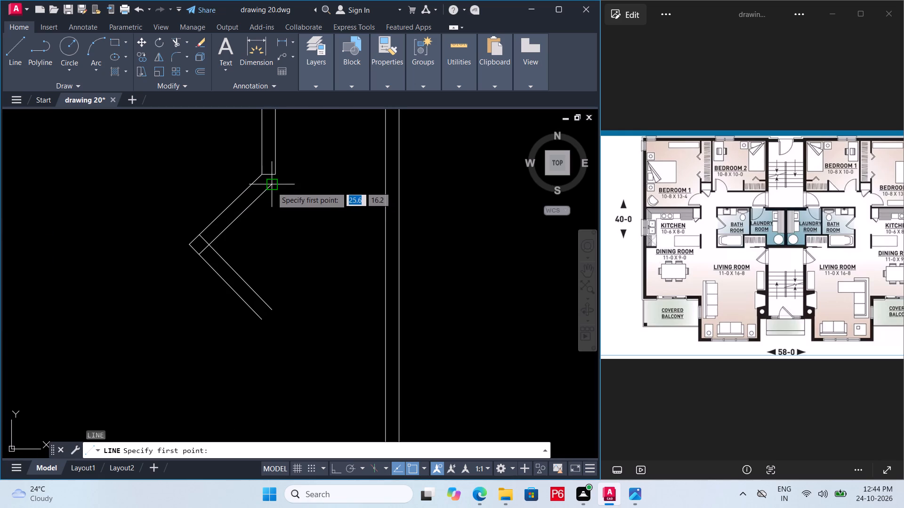
pyautogui.click(272, 187)
pyautogui.click(275, 176)
pyautogui.press('space')
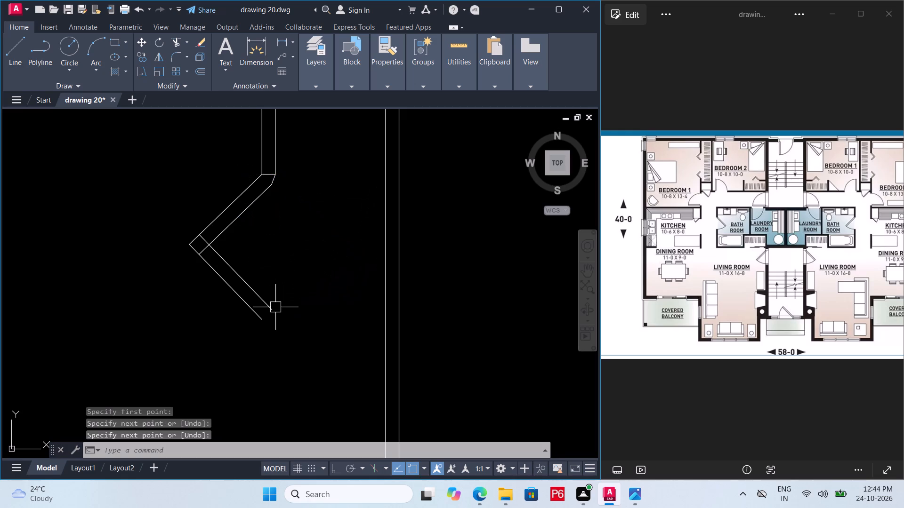
pyautogui.press('l')
pyautogui.press('space')
pyautogui.click(274, 310)
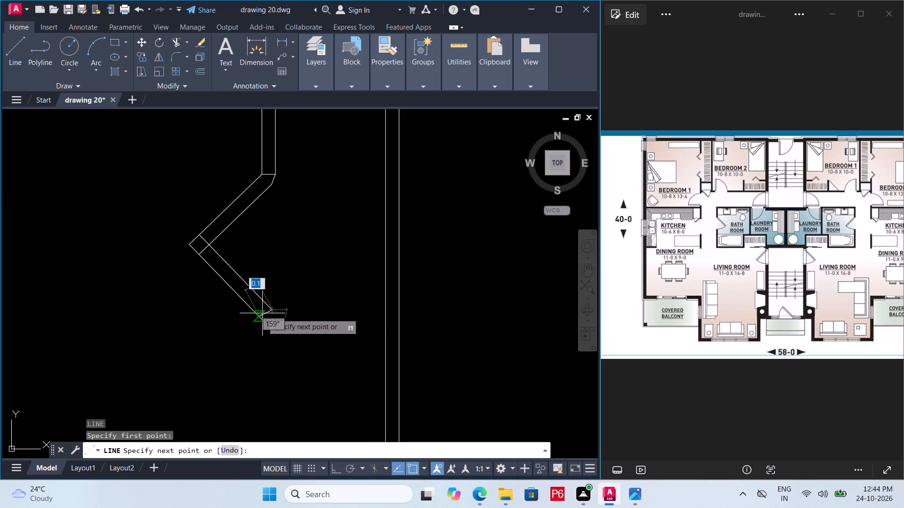
pyautogui.click(259, 318)
pyautogui.press('Escape')
# Trim the two overlapping line ends inside the folding door's V corner and save the drawing.
pyautogui.scroll(3, 202, 246)
pyautogui.press('t')
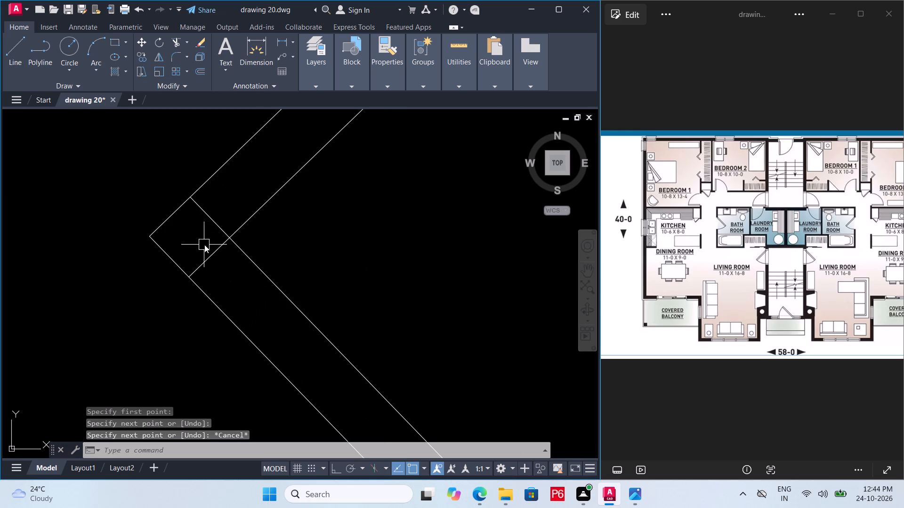
pyautogui.press('r')
pyautogui.press('space')
pyautogui.press('space')
pyautogui.moveTo(212, 254); pyautogui.dragTo(218, 243)
pyautogui.click(215, 221)
pyautogui.keyDown('ctrl'); pyautogui.scroll(-3, 205, 224); pyautogui.keyUp('ctrl')
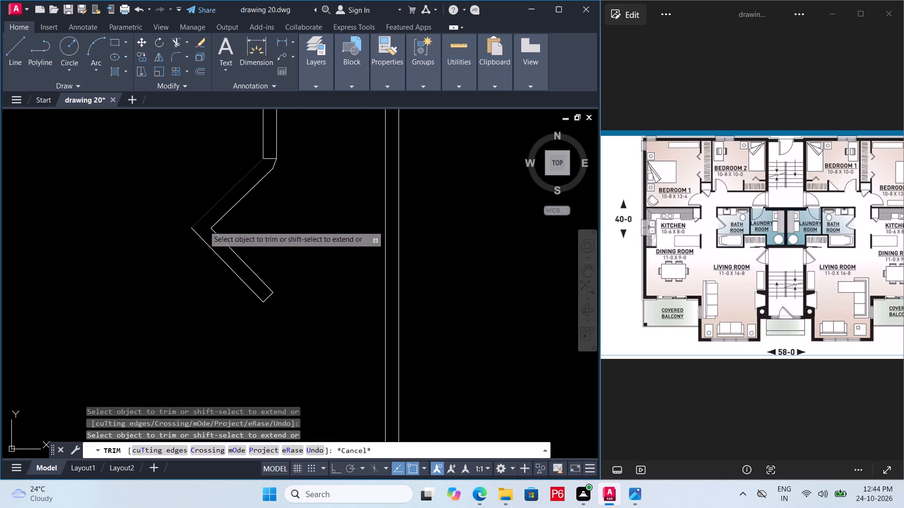
pyautogui.hotkey('ctrl', 's')
pyautogui.hotkey('ctrl', 's')
# Define the folding door's lines, including the short line across the upper wall end, as a block named d.
pyautogui.scroll(-2, 203, 226)
pyautogui.press('space')
pyautogui.click(247, 217)
pyautogui.click(183, 251)
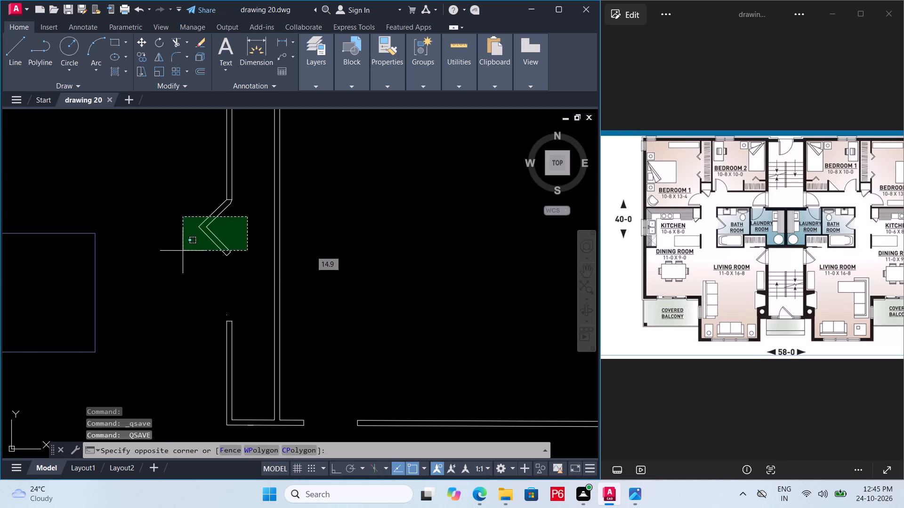
pyautogui.scroll(4, 235, 270)
pyautogui.click(189, 175)
pyautogui.scroll(-3, 235, 236)
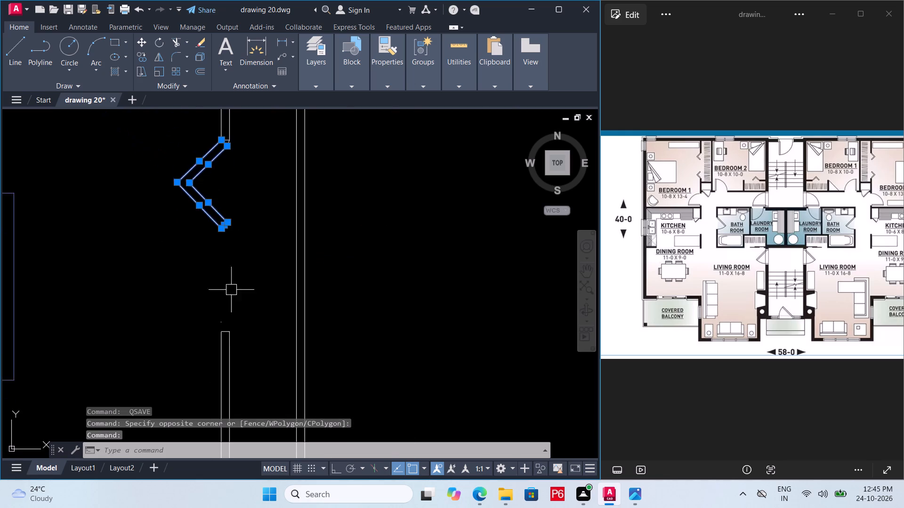
pyautogui.moveTo(231, 296); pyautogui.dragTo(235, 368, button='middle')
pyautogui.scroll(5, 214, 195)
pyautogui.scroll(-1, 277, 245)
pyautogui.moveTo(275, 243); pyautogui.dragTo(266, 231, button='middle')
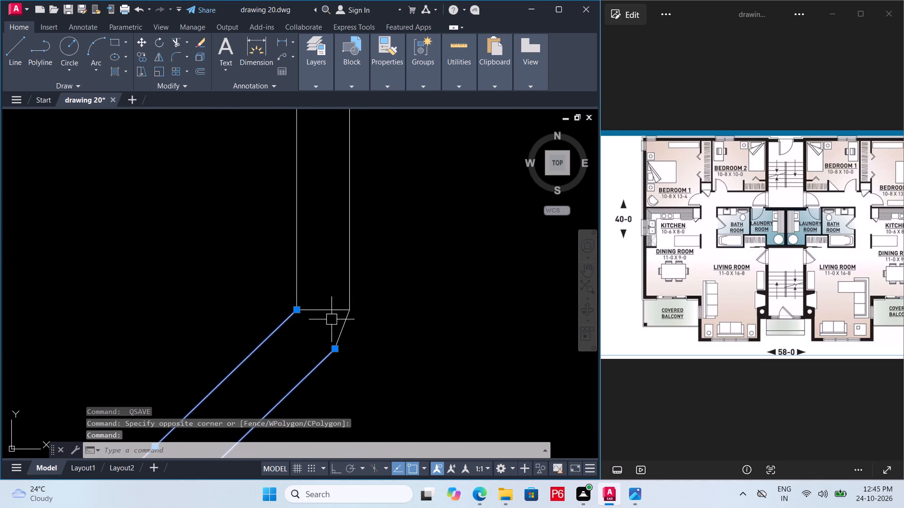
pyautogui.click(341, 324)
pyautogui.click(328, 308)
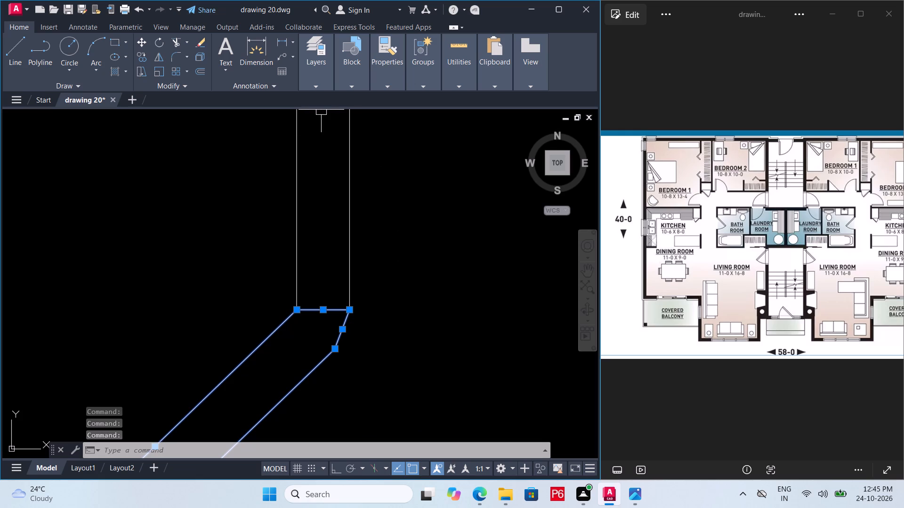
pyautogui.press('b')
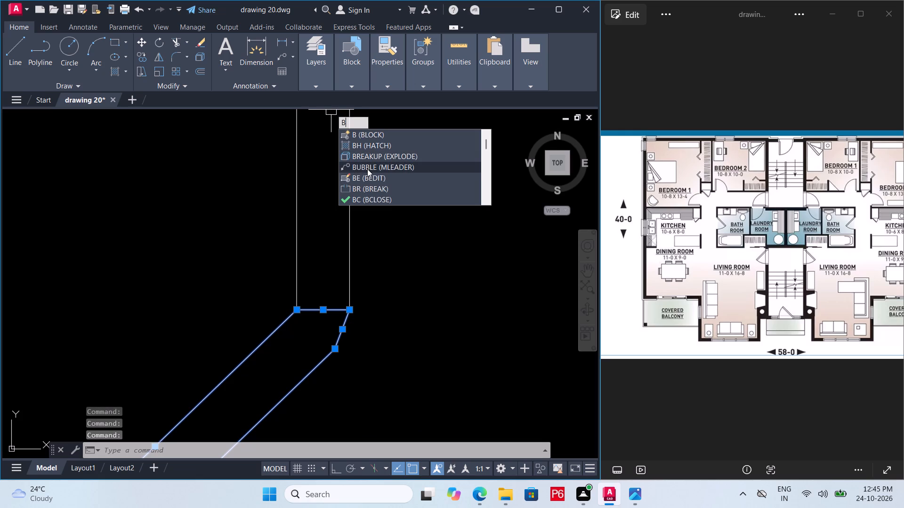
pyautogui.press('space')
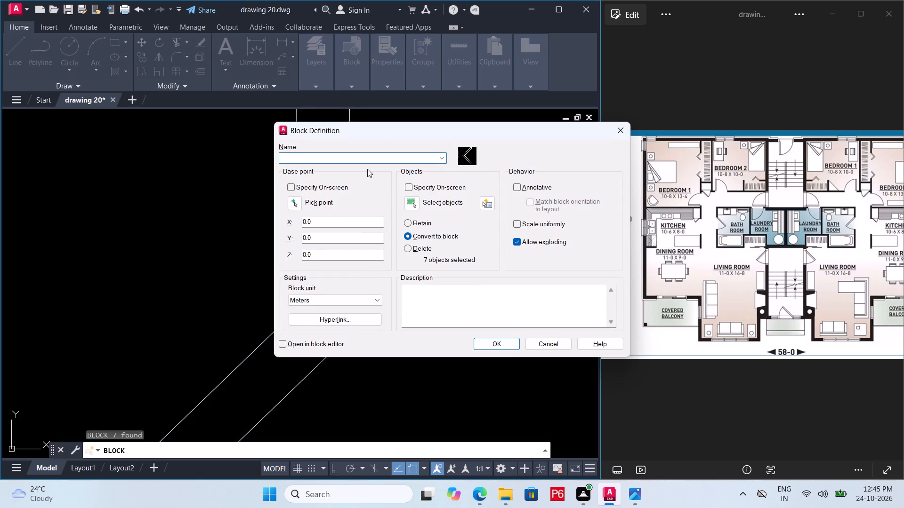
pyautogui.press('d')
pyautogui.press('space')
pyautogui.click(491, 340)
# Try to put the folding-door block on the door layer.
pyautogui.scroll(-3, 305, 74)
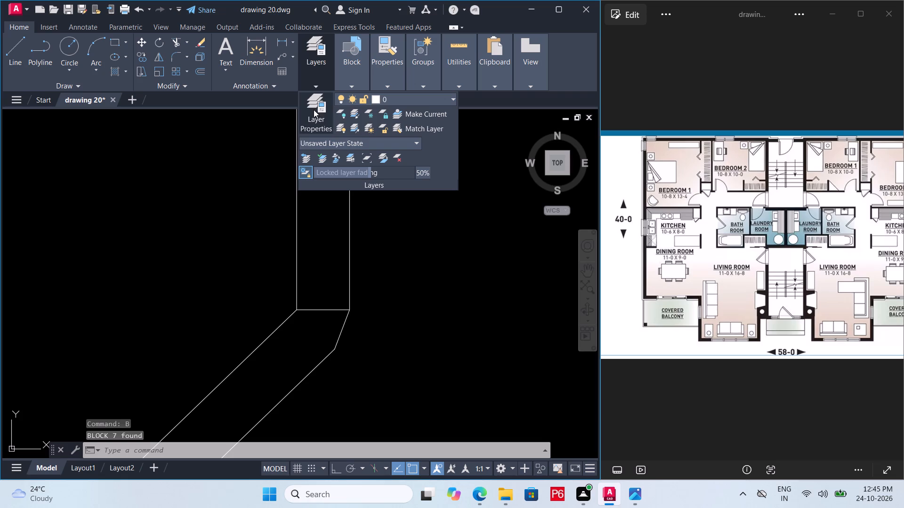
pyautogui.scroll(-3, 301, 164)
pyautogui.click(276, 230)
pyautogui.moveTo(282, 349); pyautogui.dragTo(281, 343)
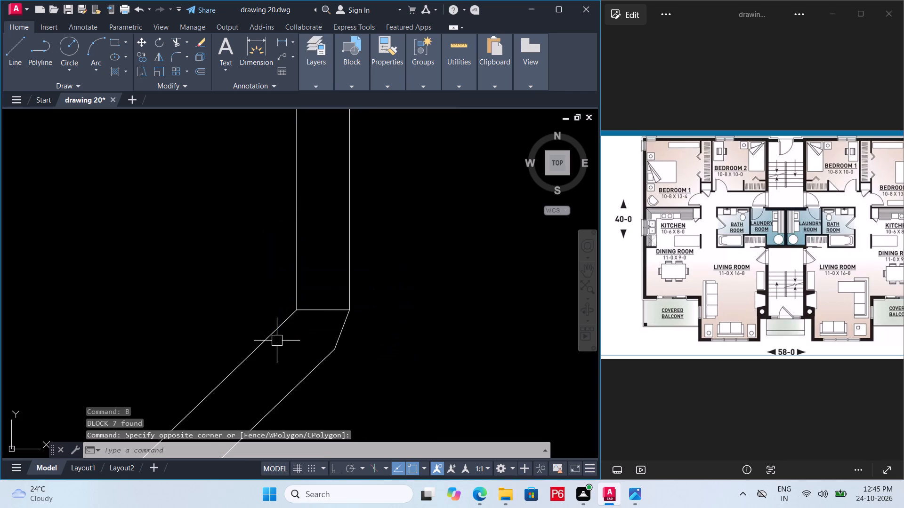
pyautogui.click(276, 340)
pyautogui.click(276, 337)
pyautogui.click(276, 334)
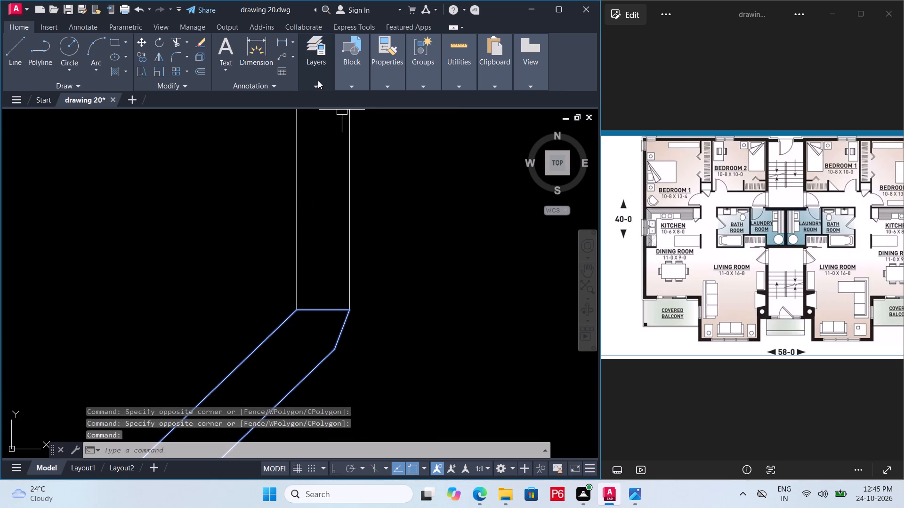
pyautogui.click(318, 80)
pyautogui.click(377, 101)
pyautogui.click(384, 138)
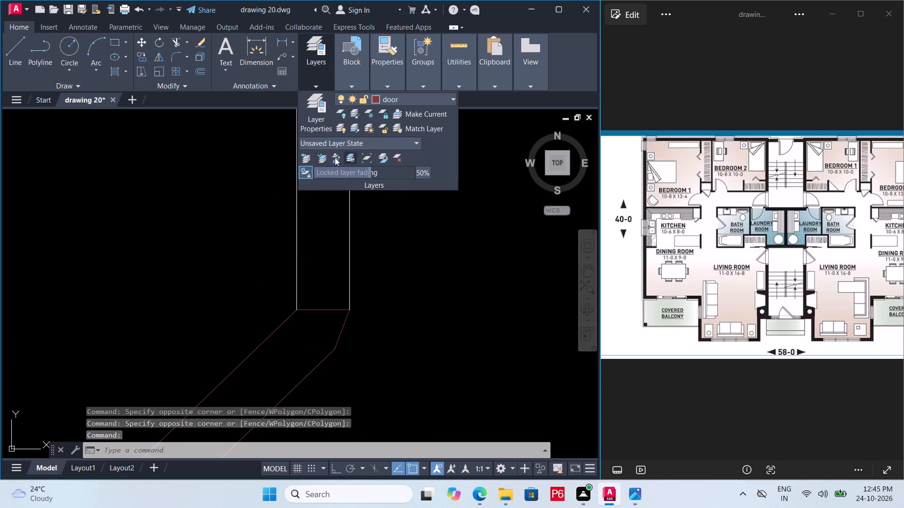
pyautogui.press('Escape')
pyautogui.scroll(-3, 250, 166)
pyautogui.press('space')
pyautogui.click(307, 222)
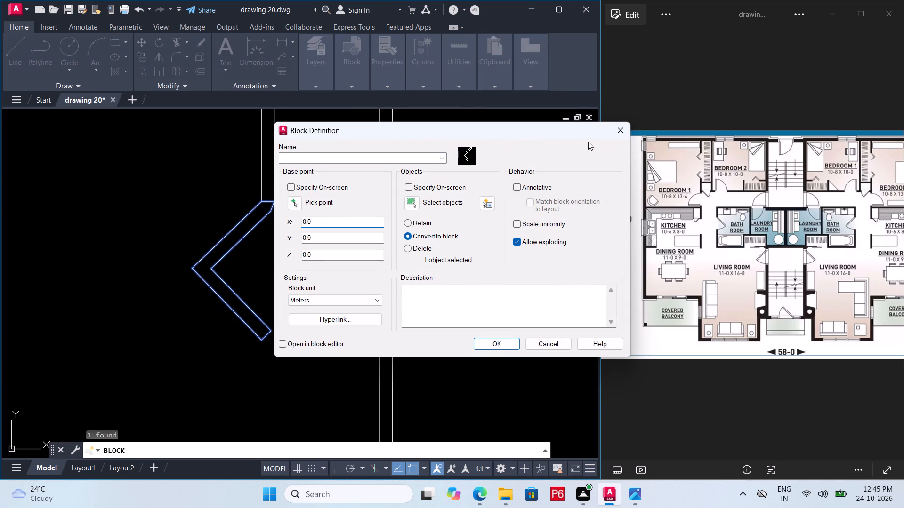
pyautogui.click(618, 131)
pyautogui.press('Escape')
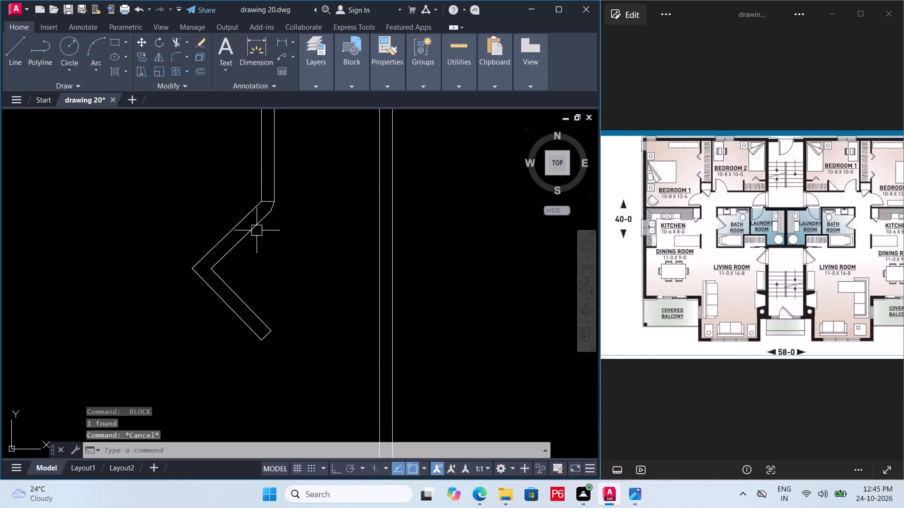
# Assign the folding-door block to the door layer and save the drawing.
pyautogui.hotkey('ctrl', 's')
pyautogui.click(257, 230)
pyautogui.click(310, 84)
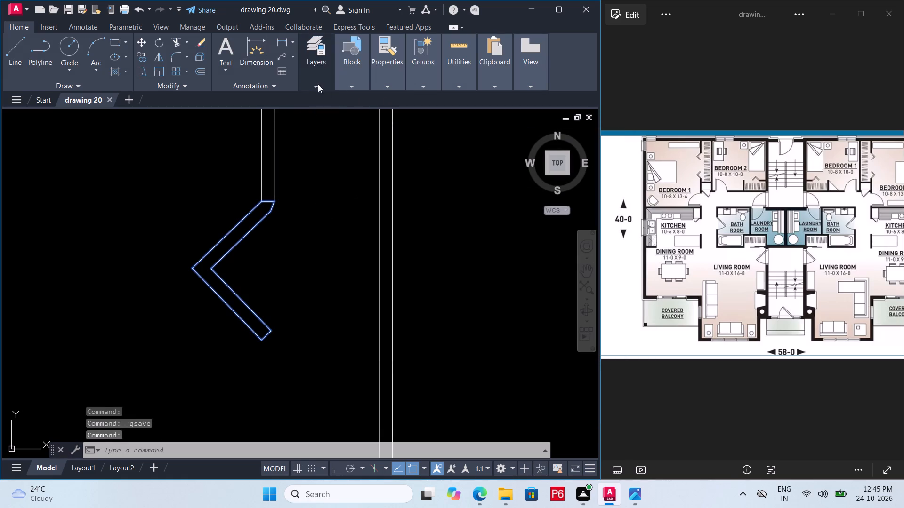
pyautogui.click(318, 84)
pyautogui.click(303, 83)
pyautogui.click(387, 102)
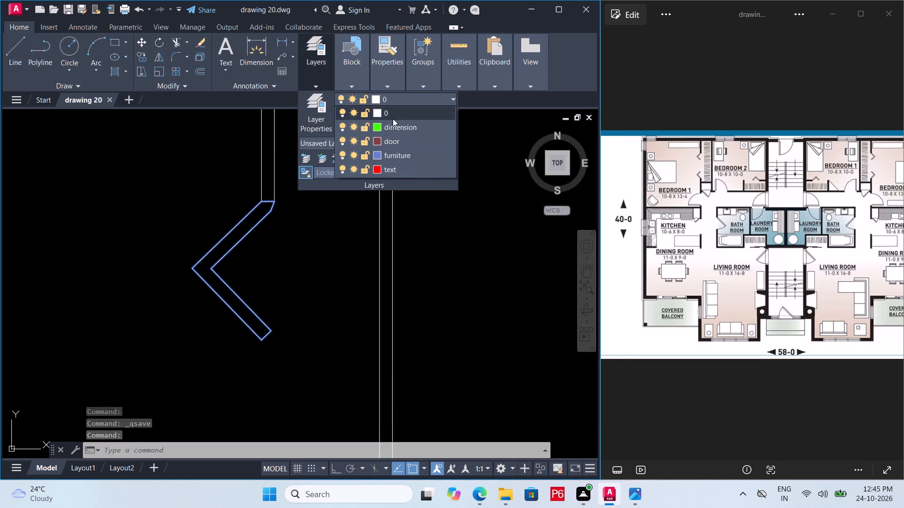
pyautogui.click(395, 143)
pyautogui.click(303, 245)
pyautogui.doubleClick(327, 228)
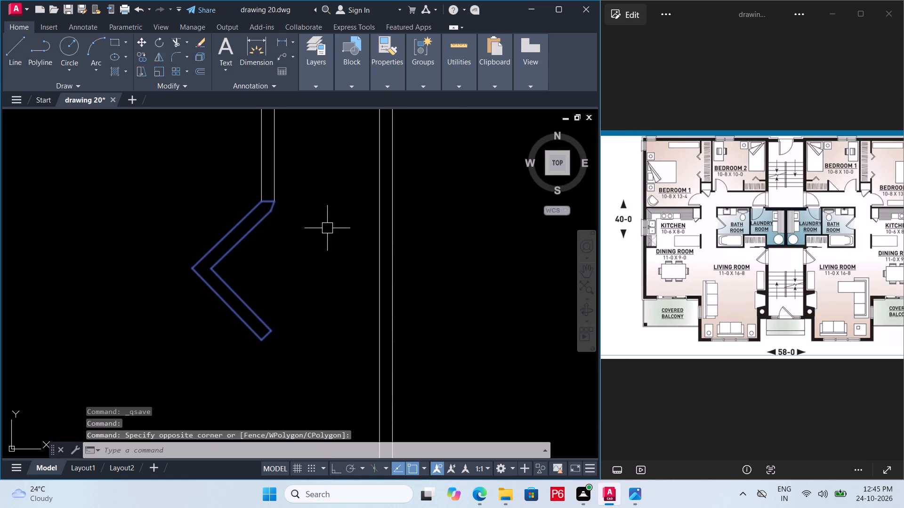
pyautogui.moveTo(299, 233); pyautogui.dragTo(294, 236)
pyautogui.click(285, 242)
pyautogui.click(326, 240)
pyautogui.click(304, 248)
pyautogui.moveTo(303, 252); pyautogui.dragTo(320, 250)
pyautogui.click(328, 249)
pyautogui.press('Escape')
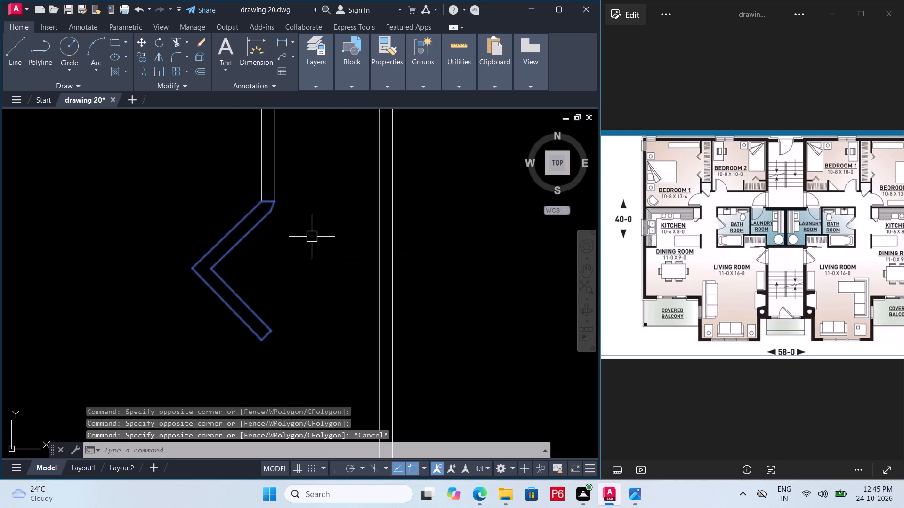
pyautogui.press('Escape')
pyautogui.hotkey('ctrl', 's')
pyautogui.hotkey('ctrl', 's')
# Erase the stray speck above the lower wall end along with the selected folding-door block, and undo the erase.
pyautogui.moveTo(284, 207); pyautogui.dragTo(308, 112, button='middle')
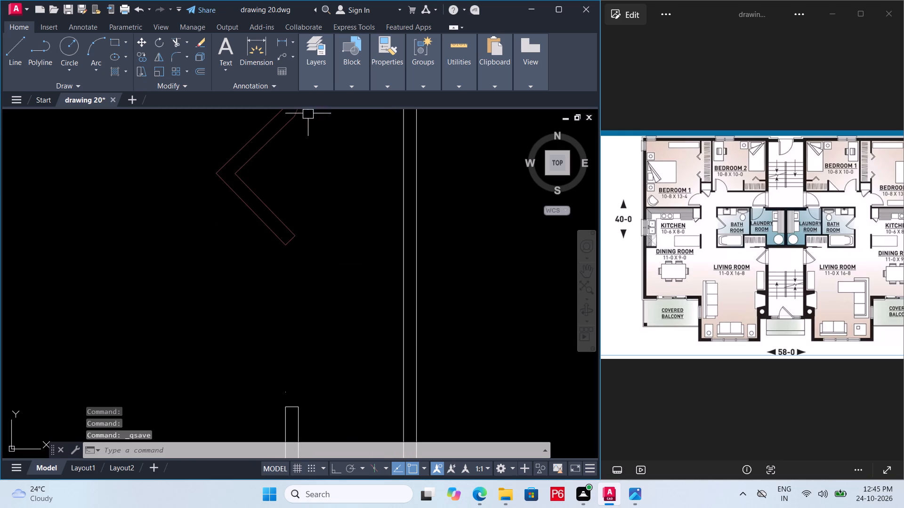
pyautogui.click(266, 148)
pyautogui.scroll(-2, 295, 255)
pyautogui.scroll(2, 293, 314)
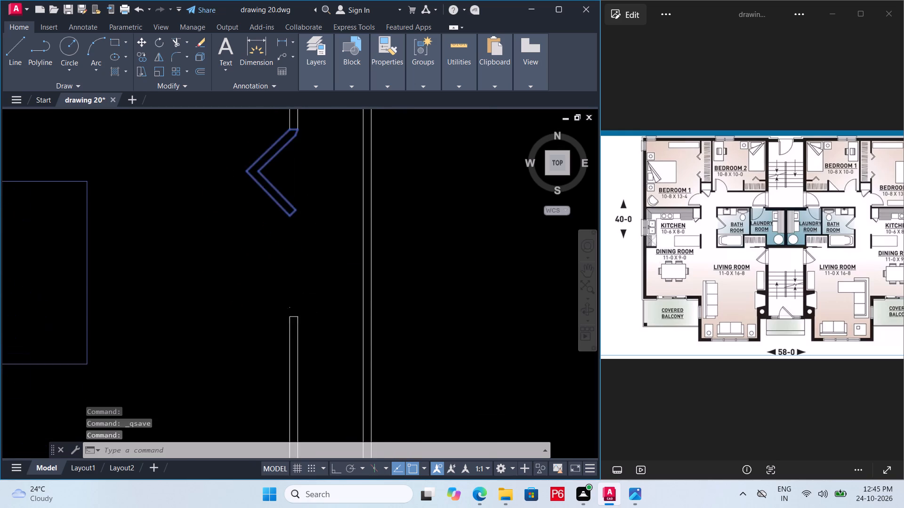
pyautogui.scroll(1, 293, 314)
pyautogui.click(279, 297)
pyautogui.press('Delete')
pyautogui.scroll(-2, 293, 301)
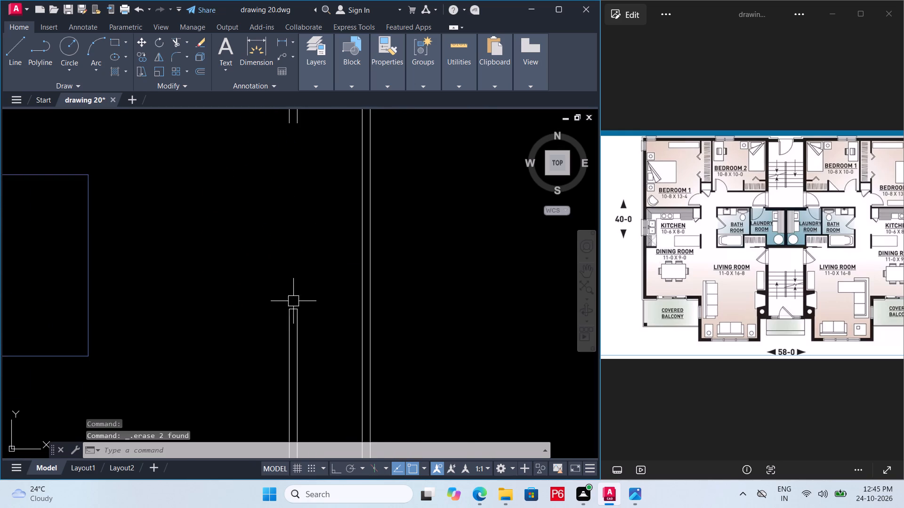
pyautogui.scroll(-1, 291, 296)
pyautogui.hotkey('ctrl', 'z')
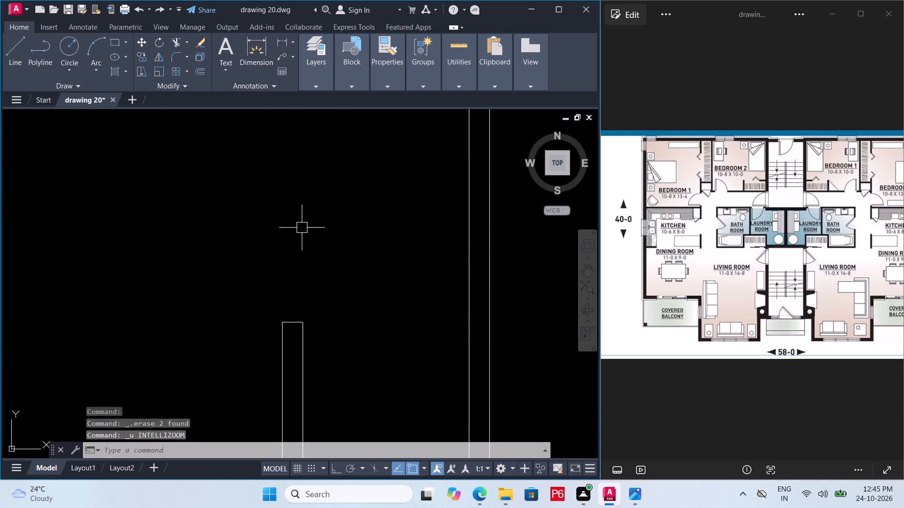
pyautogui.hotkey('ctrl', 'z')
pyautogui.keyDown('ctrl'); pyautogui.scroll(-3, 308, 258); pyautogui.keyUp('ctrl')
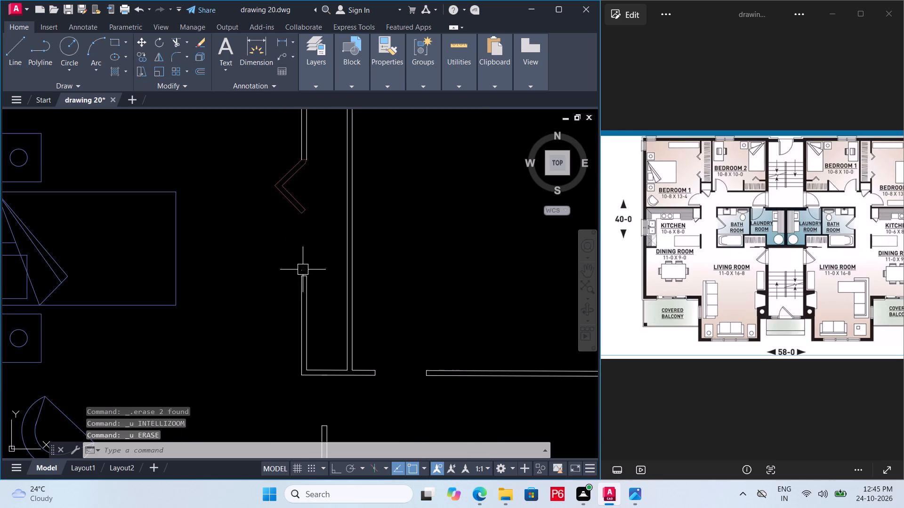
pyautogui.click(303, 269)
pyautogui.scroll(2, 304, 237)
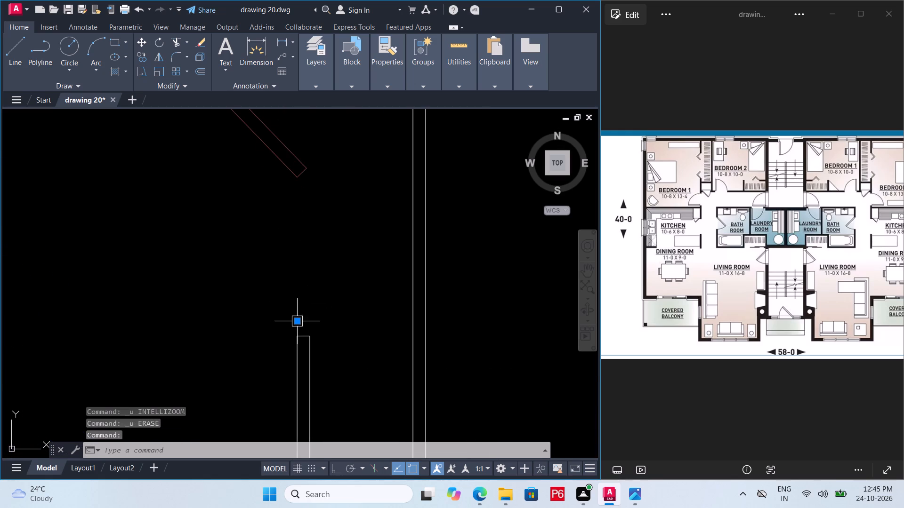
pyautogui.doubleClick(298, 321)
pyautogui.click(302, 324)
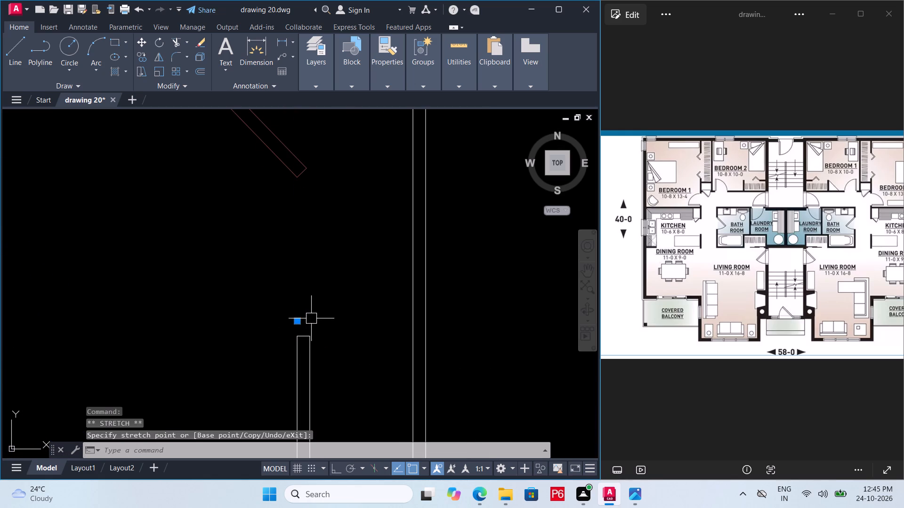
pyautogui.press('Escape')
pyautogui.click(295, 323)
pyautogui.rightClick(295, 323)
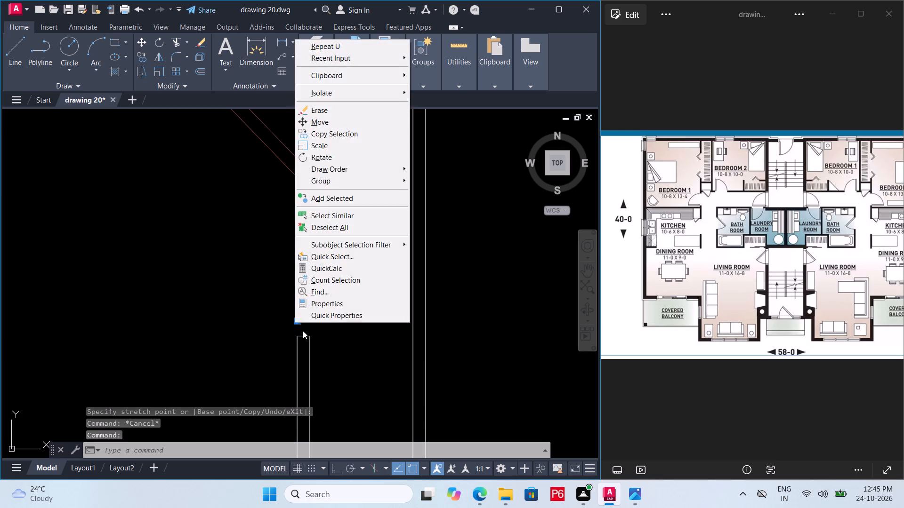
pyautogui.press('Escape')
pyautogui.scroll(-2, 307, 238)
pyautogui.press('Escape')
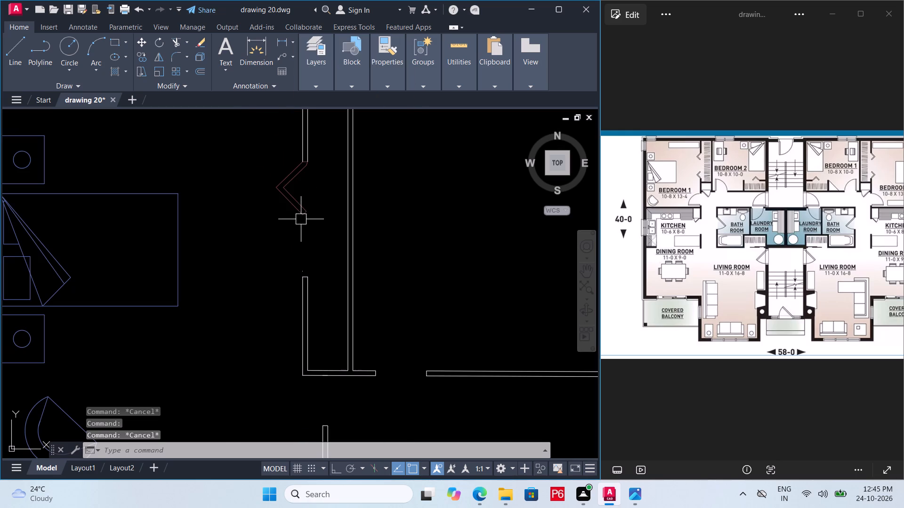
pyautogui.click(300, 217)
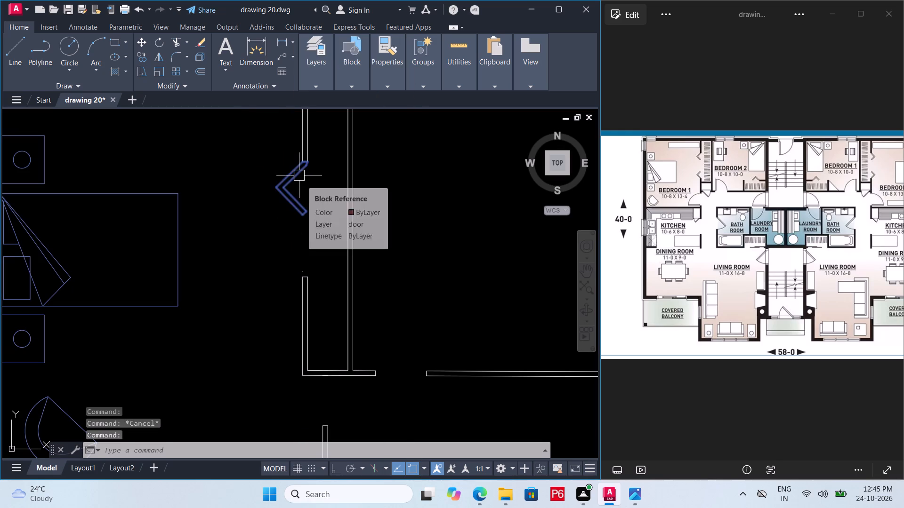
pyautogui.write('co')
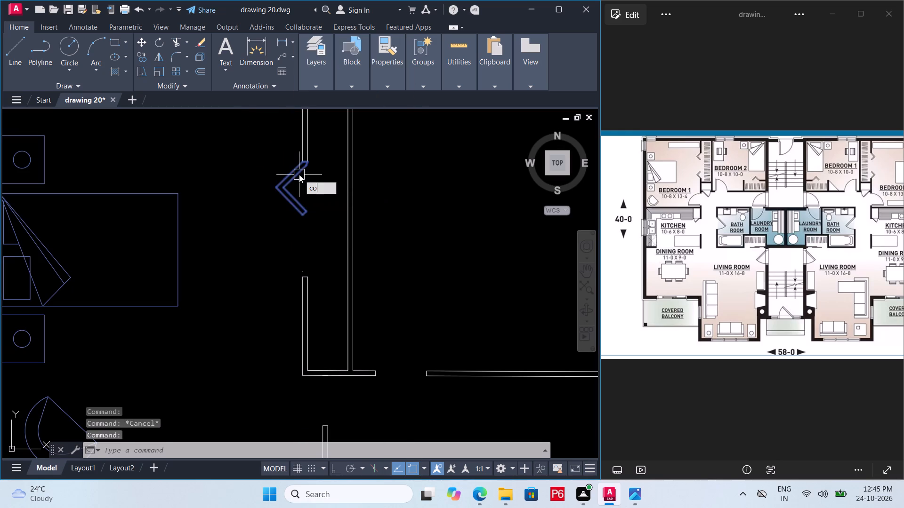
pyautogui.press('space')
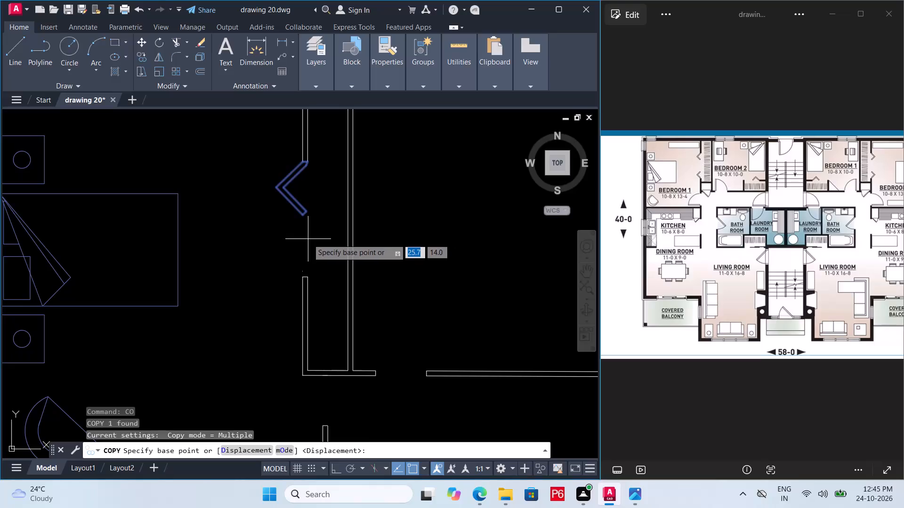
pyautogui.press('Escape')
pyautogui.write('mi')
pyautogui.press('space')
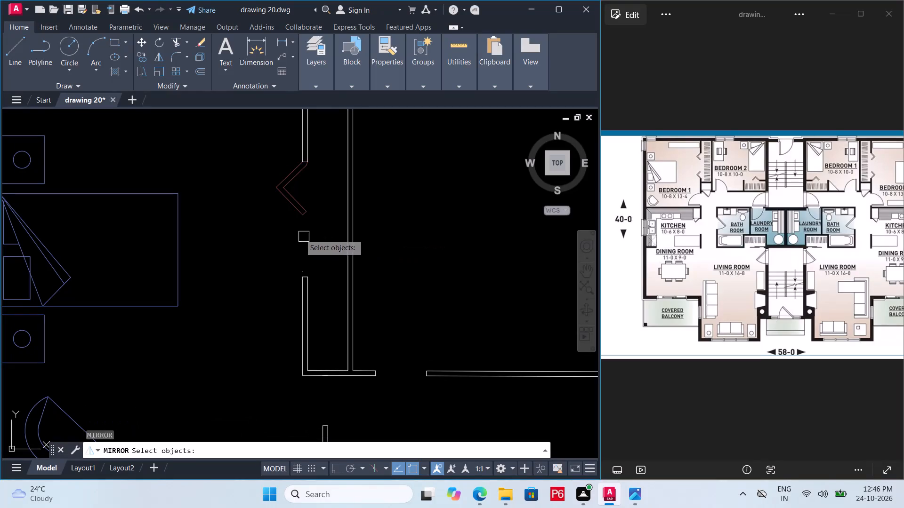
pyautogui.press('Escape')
# Mirror the folding-door block about a horizontal line across the closet opening, keeping the original.
pyautogui.click(298, 214)
pyautogui.write('mi')
pyautogui.press('space')
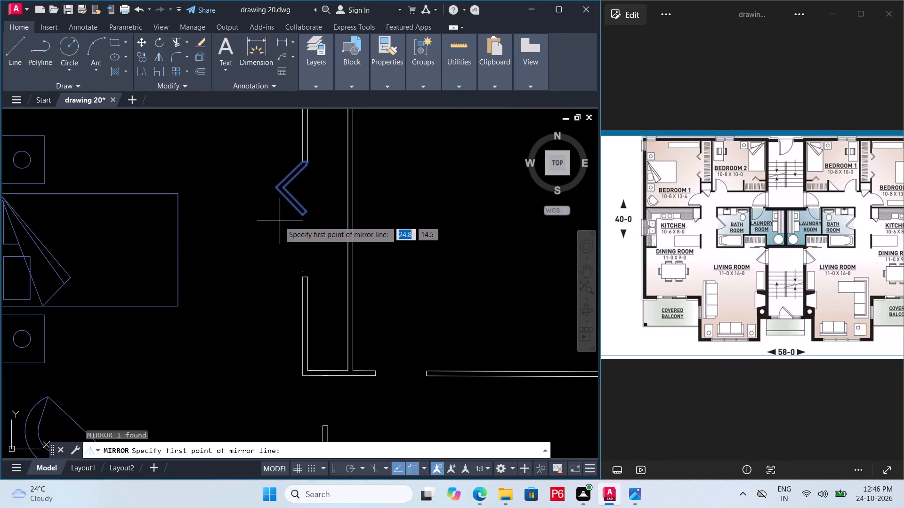
pyautogui.moveTo(250, 234); pyautogui.dragTo(256, 234)
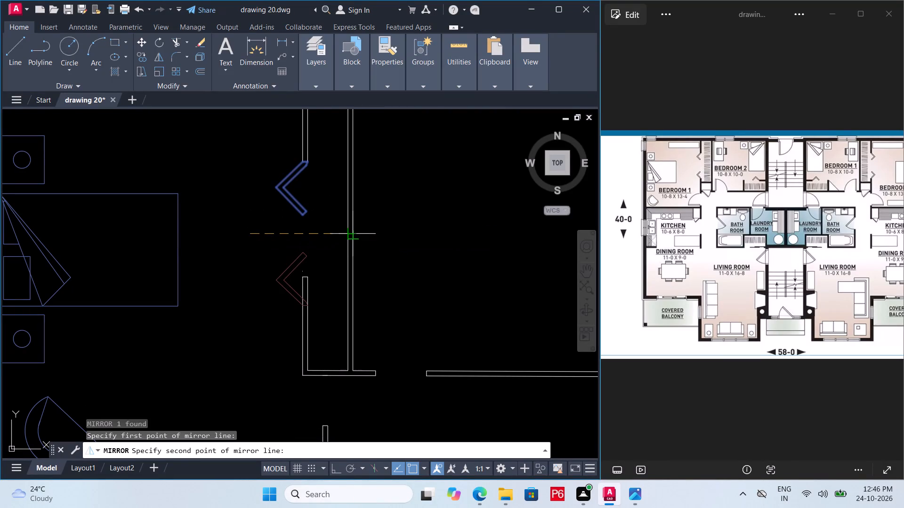
pyautogui.click(368, 231)
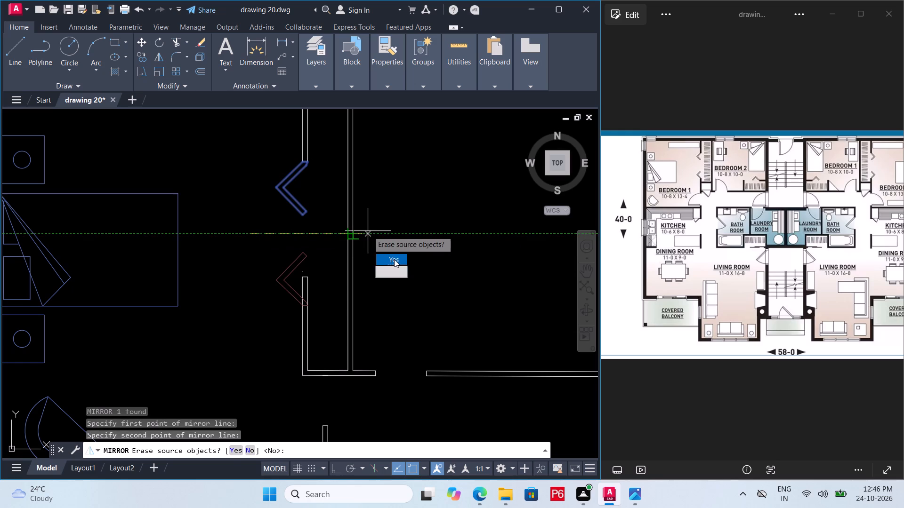
pyautogui.moveTo(394, 274); pyautogui.dragTo(368, 231)
pyautogui.press('Escape')
# Move the mirrored folding-door block up onto the end of the lower closet wall and save the drawing.
pyautogui.click(291, 287)
pyautogui.scroll(4, 316, 312)
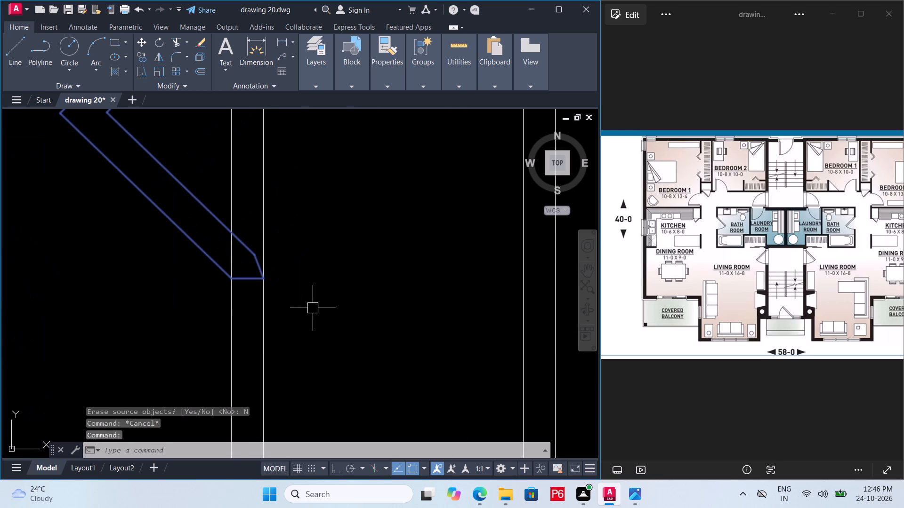
pyautogui.press('m')
pyautogui.press('space')
pyautogui.moveTo(265, 282); pyautogui.dragTo(265, 276)
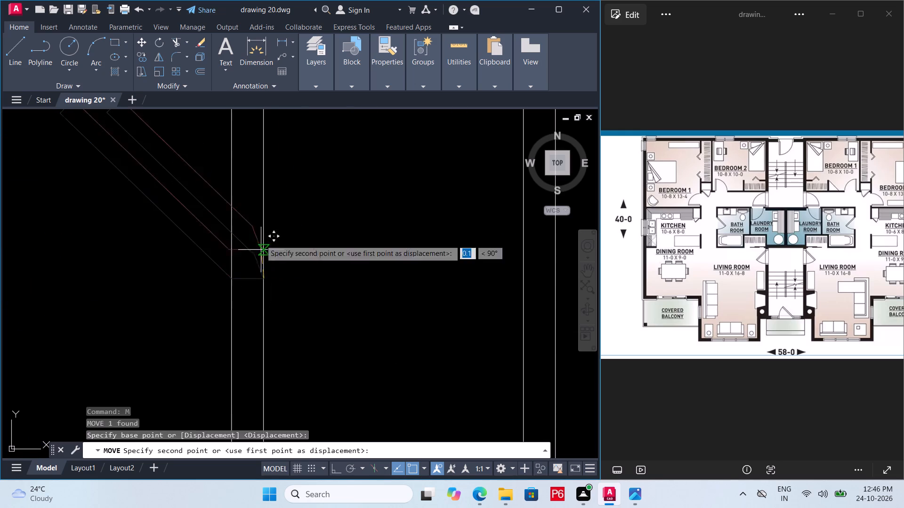
pyautogui.scroll(-3, 264, 208)
pyautogui.click(266, 189)
pyautogui.scroll(-2, 269, 258)
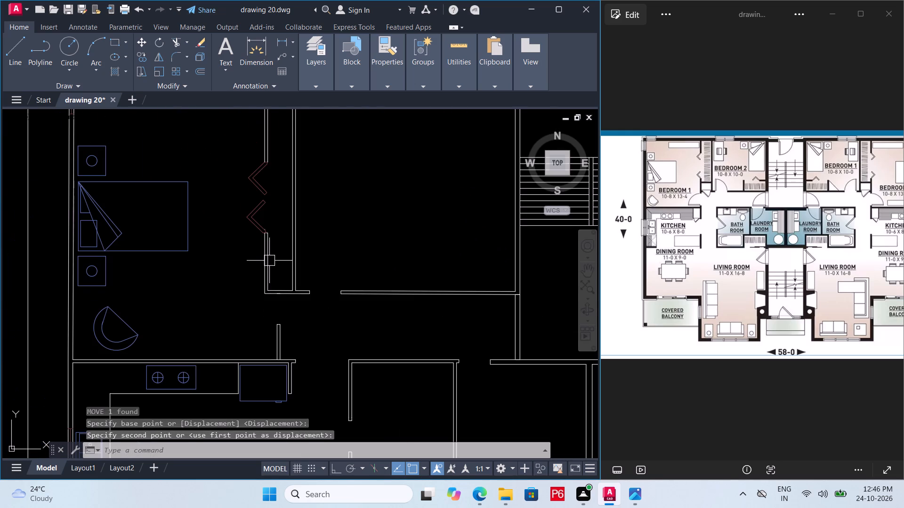
pyautogui.hotkey('ctrl', 's')
pyautogui.hotkey('ctrl', 's')
pyautogui.hotkey('ctrl', 's')
pyautogui.moveTo(274, 255); pyautogui.dragTo(254, 280, button='middle')
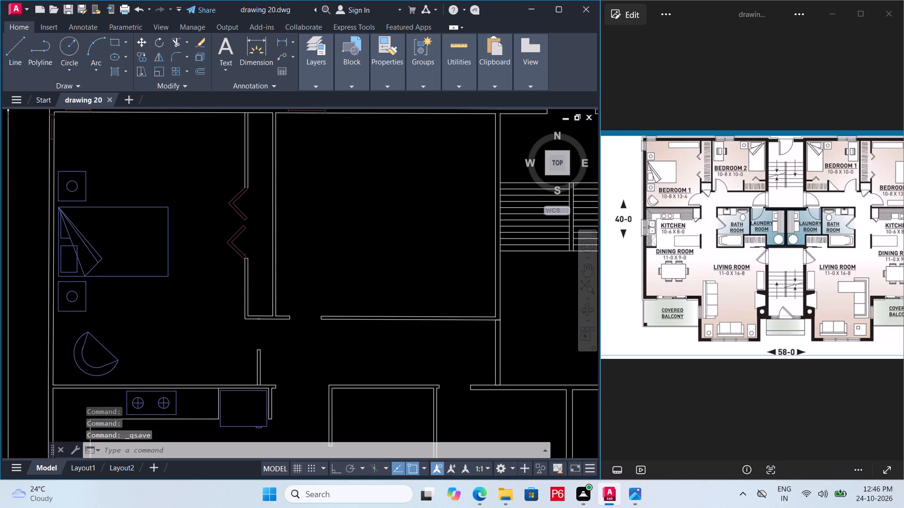
pyautogui.press('space')
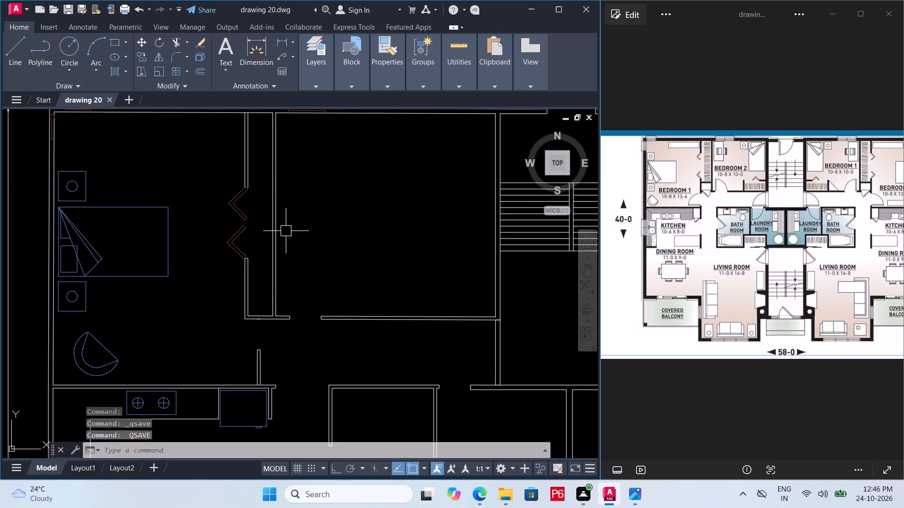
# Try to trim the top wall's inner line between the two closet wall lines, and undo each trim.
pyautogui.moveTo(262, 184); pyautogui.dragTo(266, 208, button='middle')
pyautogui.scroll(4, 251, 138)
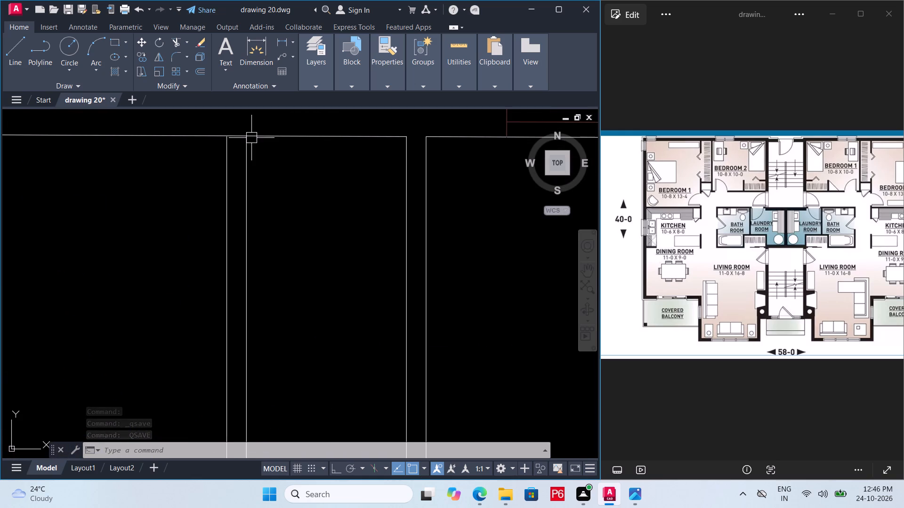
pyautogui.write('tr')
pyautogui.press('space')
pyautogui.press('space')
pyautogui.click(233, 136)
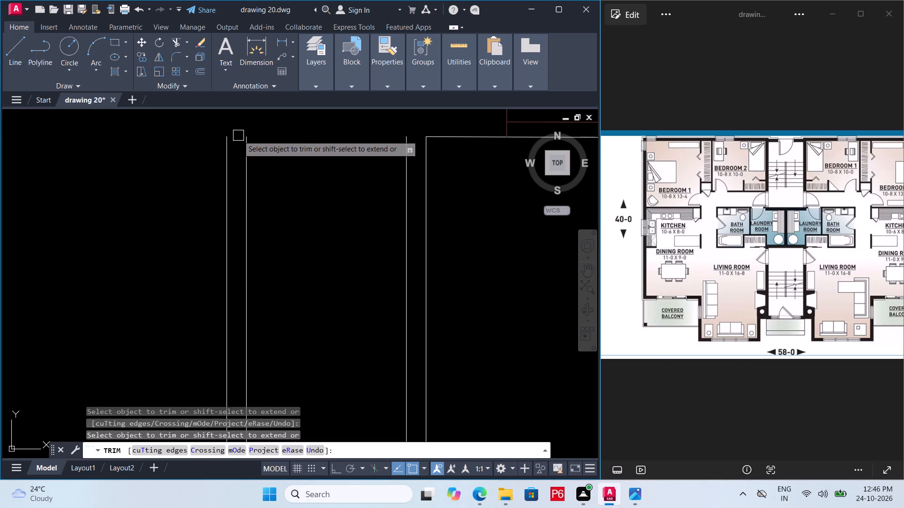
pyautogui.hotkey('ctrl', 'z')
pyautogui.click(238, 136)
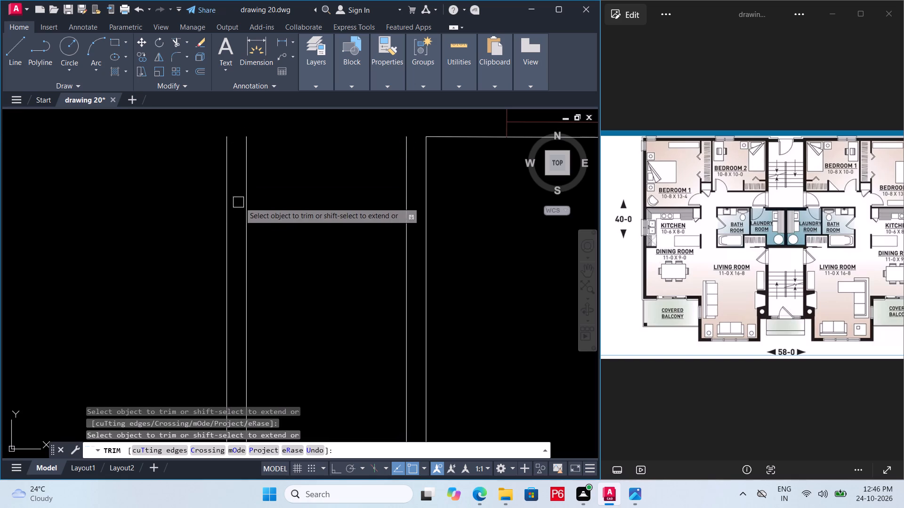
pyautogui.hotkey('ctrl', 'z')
# Examine the junction between the closet wall lines and the top exterior wall.
pyautogui.scroll(-2, 318, 210)
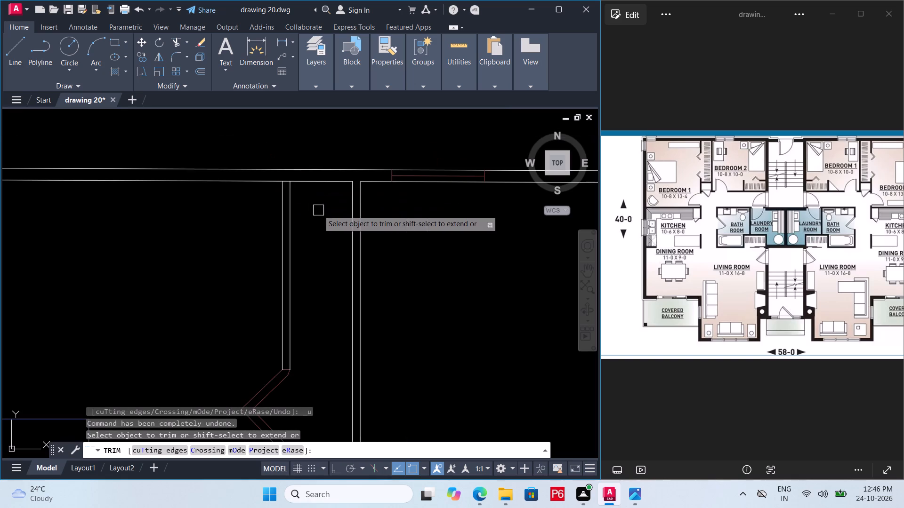
pyautogui.scroll(-2, 302, 182)
pyautogui.scroll(2, 297, 189)
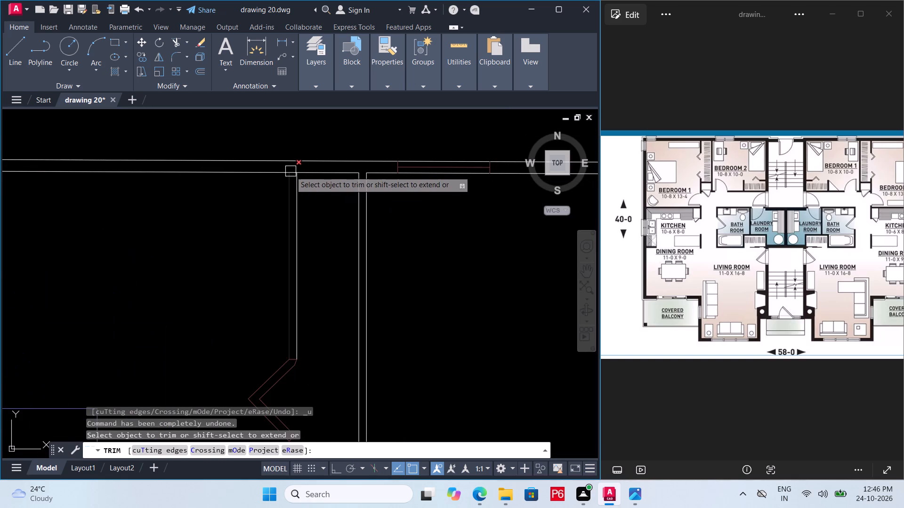
pyautogui.scroll(2, 292, 171)
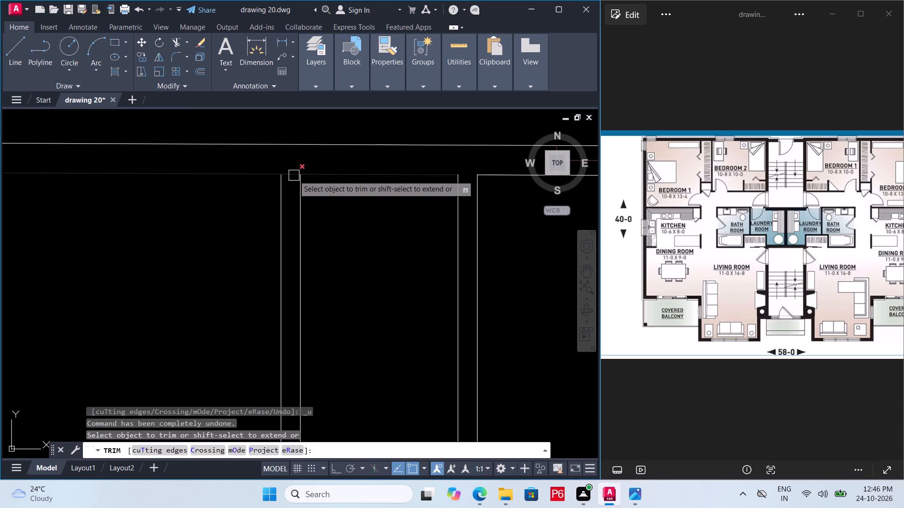
pyautogui.scroll(-5, 294, 175)
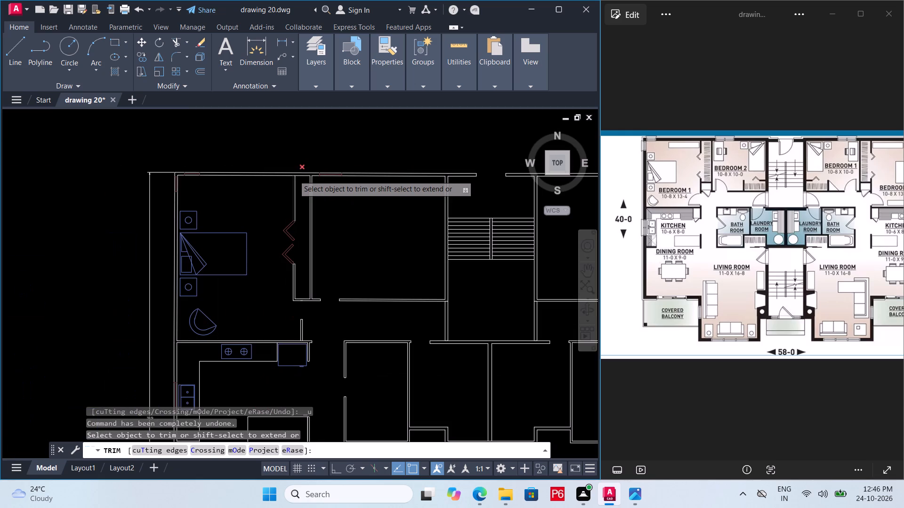
pyautogui.scroll(1, 294, 175)
pyautogui.moveTo(294, 175); pyautogui.dragTo(432, 236, button='middle')
pyautogui.scroll(1, 433, 236)
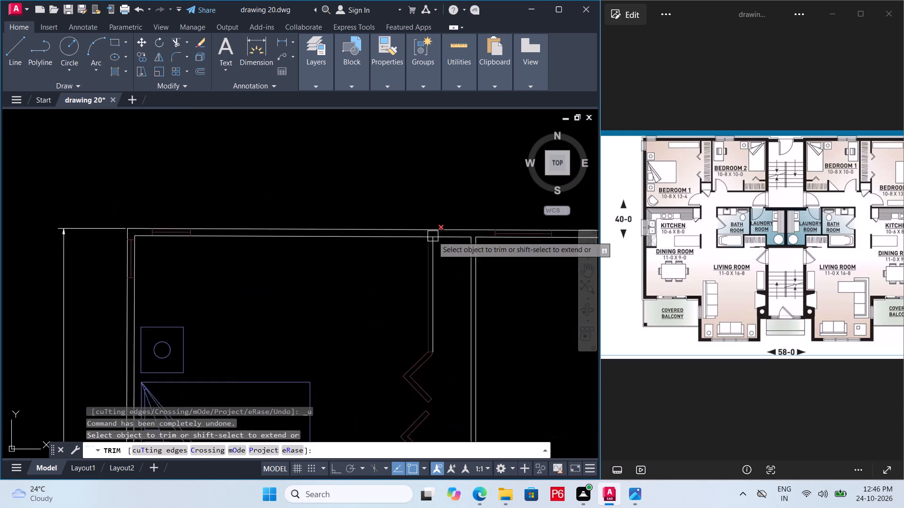
pyautogui.scroll(1, 433, 236)
pyautogui.moveTo(424, 231); pyautogui.dragTo(493, 207, button='middle')
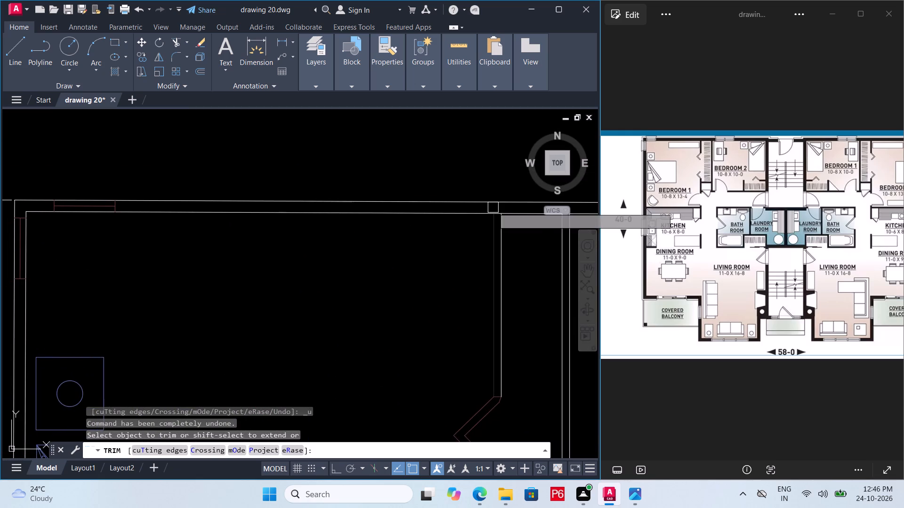
pyautogui.scroll(1, 502, 210)
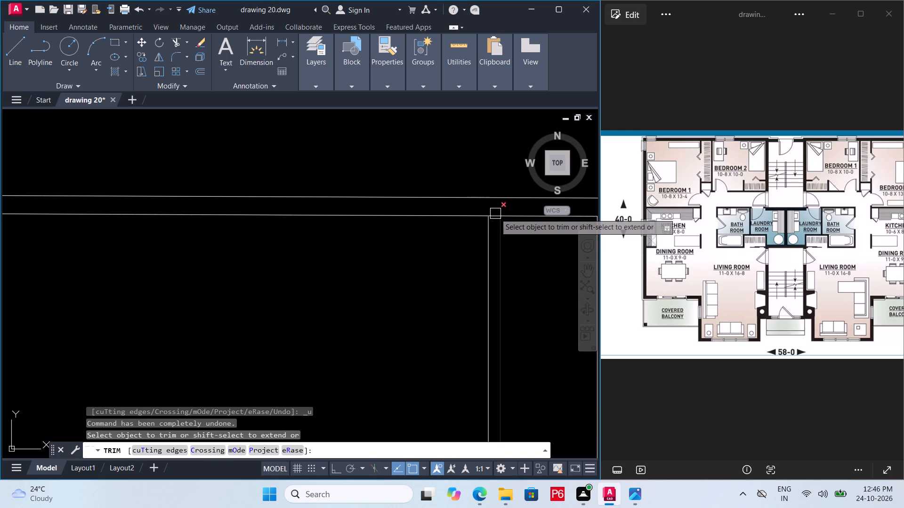
pyautogui.scroll(-1, 494, 214)
pyautogui.middleClick(490, 209)
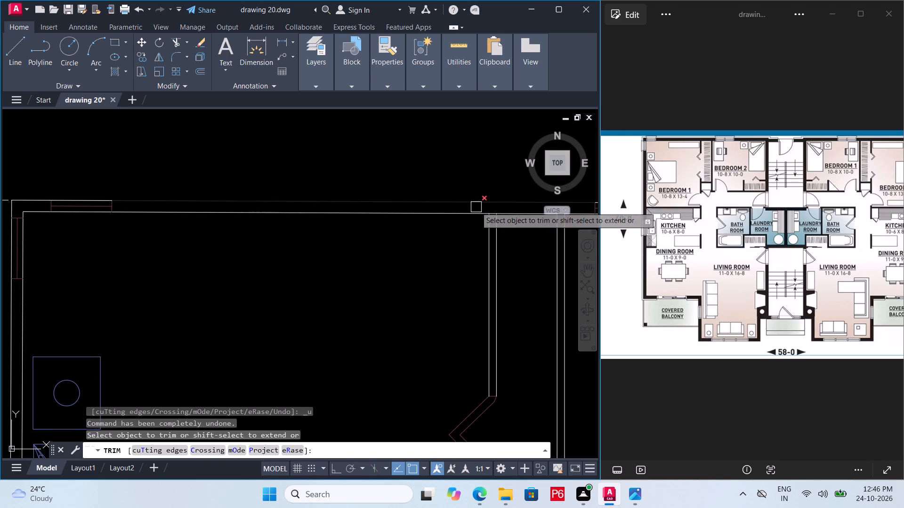
pyautogui.press('Escape')
# Extend both lines of the closet's bedroom-side wall up to the top wall's inner line.
pyautogui.moveTo(468, 206); pyautogui.dragTo(389, 190, button='middle')
pyautogui.scroll(4, 429, 204)
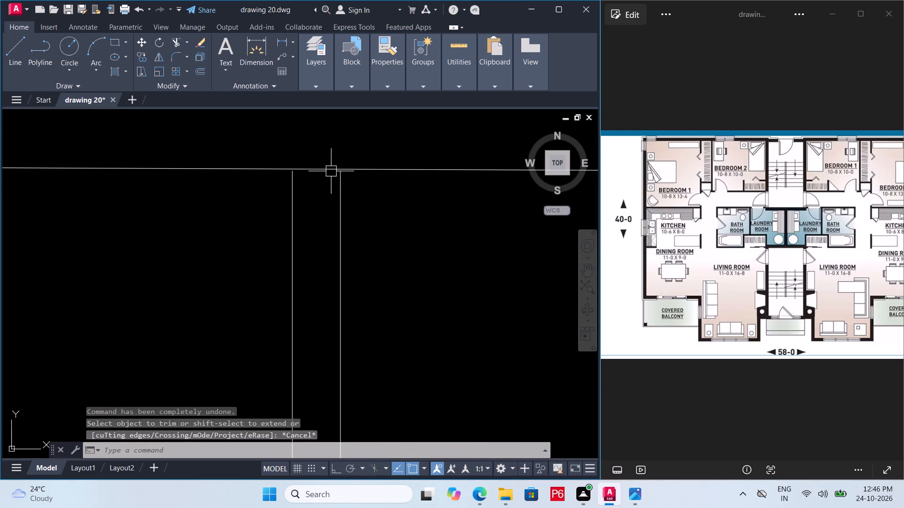
pyautogui.click(330, 171)
pyautogui.doubleClick(310, 169)
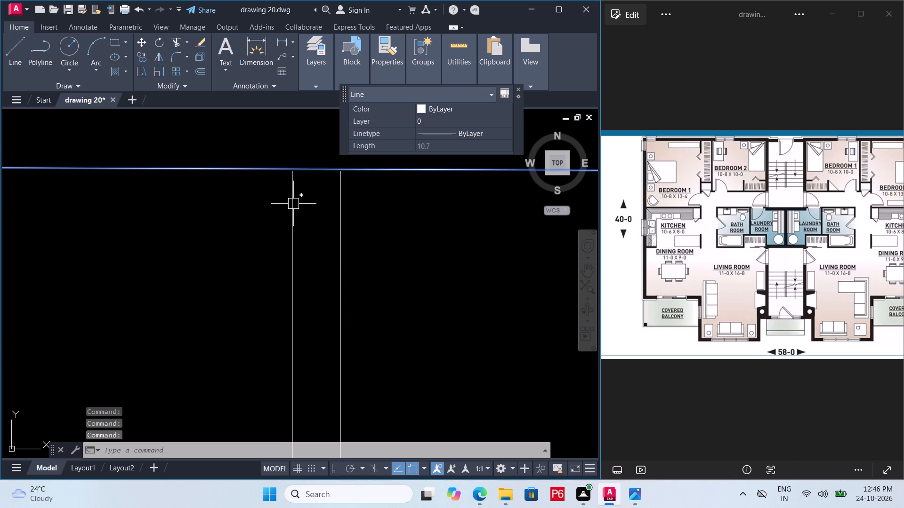
pyautogui.scroll(3, 293, 198)
pyautogui.moveTo(292, 224); pyautogui.dragTo(285, 291, button='middle')
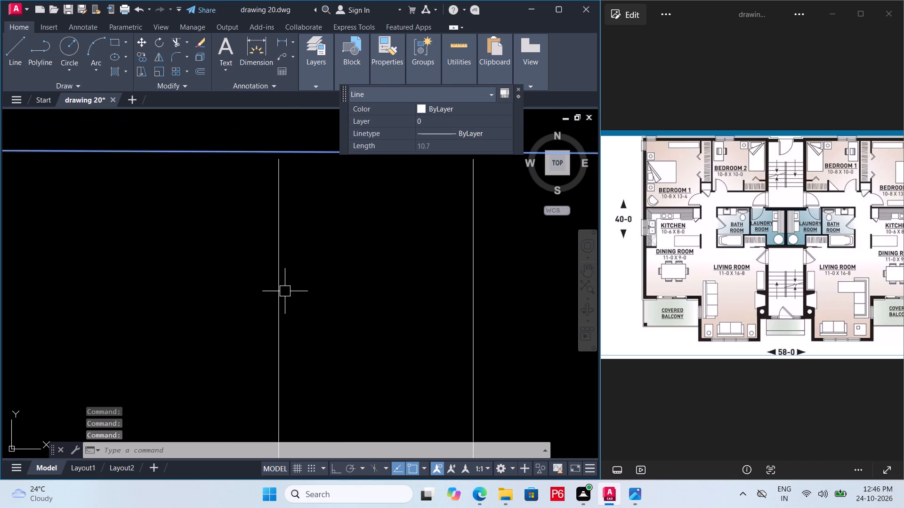
pyautogui.write('ex')
pyautogui.press('space')
pyautogui.press('space')
pyautogui.click(276, 247)
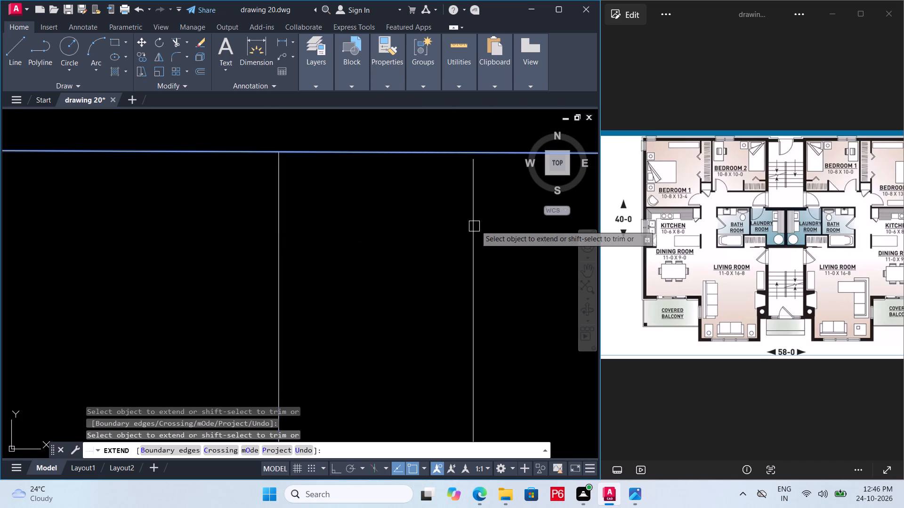
pyautogui.click(476, 225)
pyautogui.press('Escape')
# Trim the top wall's inner line between the two extended closet wall lines and save the drawing.
pyautogui.scroll(-1, 406, 237)
pyautogui.write('tr')
pyautogui.press('space')
pyautogui.press('space')
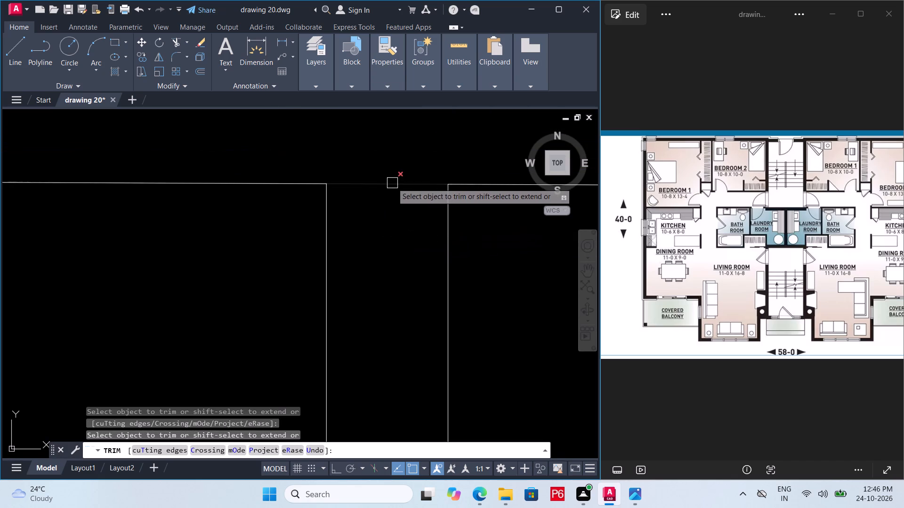
pyautogui.click(392, 183)
pyautogui.scroll(-6, 292, 190)
pyautogui.hotkey('ctrl', 's')
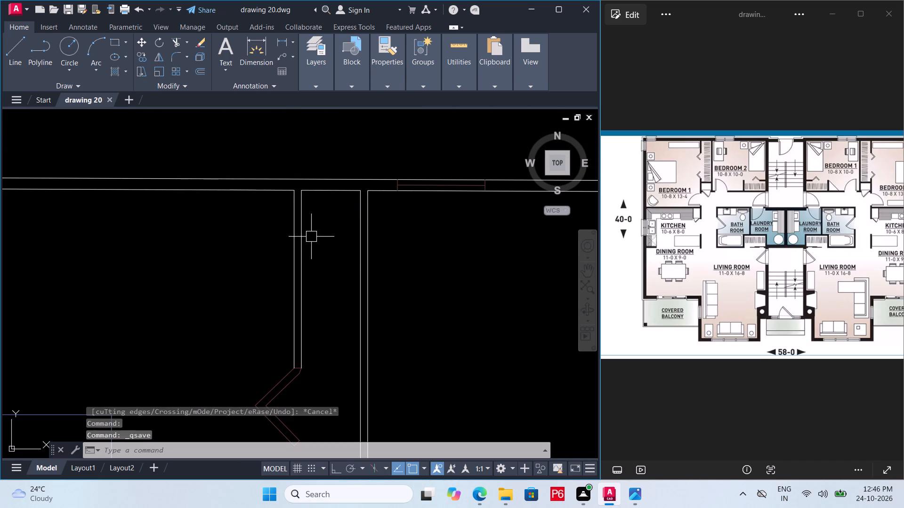
pyautogui.hotkey('ctrl', 's')
pyautogui.hotkey('ctrl', 's')
# Erase the selected line along the lower edge of the closet's bottom wall and save the drawing.
pyautogui.scroll(-2, 311, 237)
pyautogui.moveTo(311, 229); pyautogui.dragTo(311, 194, button='middle')
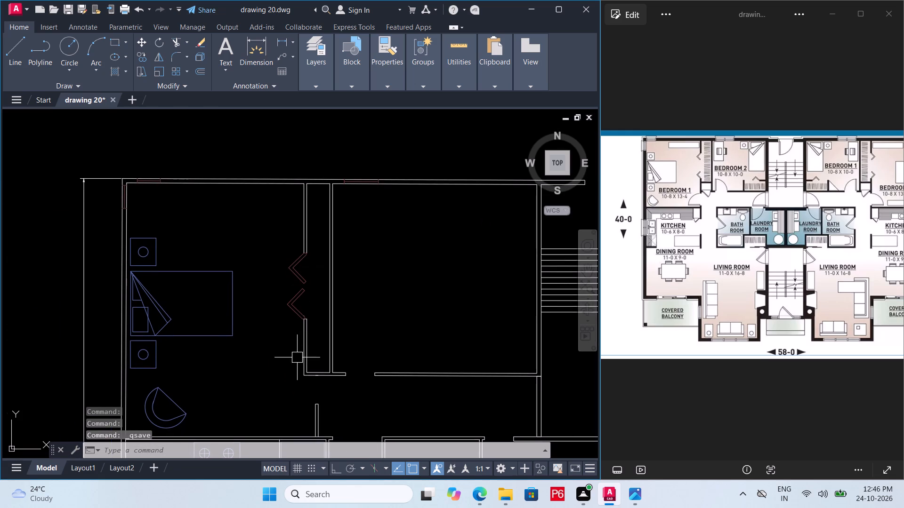
pyautogui.moveTo(268, 337); pyautogui.dragTo(243, 278, button='middle')
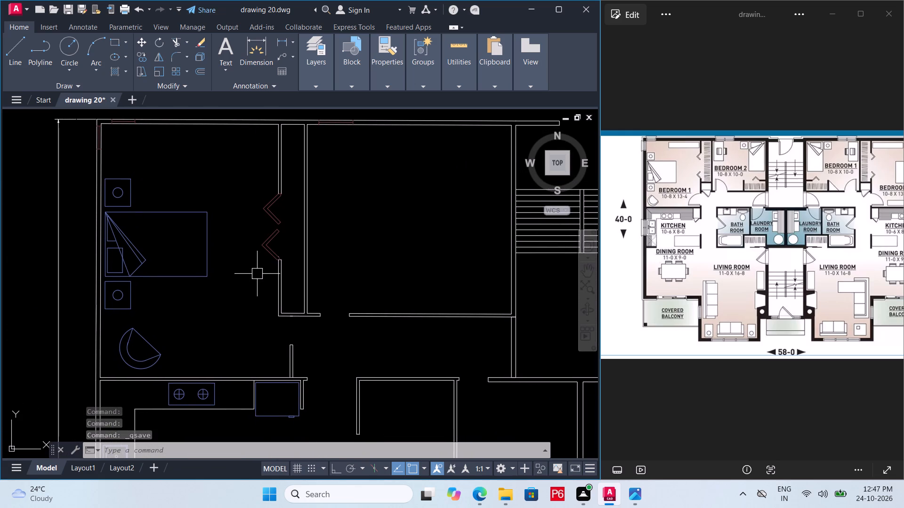
pyautogui.moveTo(298, 356); pyautogui.dragTo(326, 290, button='middle')
pyautogui.scroll(1, 326, 290)
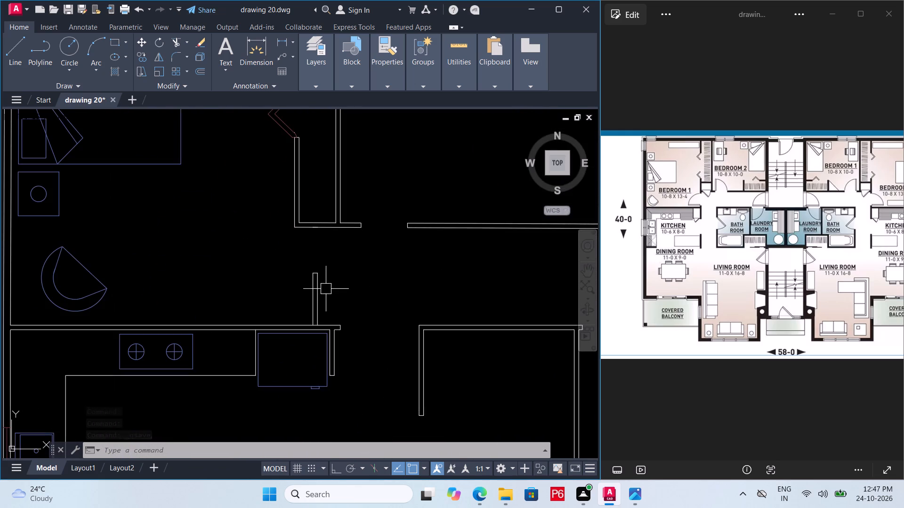
pyautogui.scroll(1, 326, 284)
pyautogui.scroll(2, 307, 194)
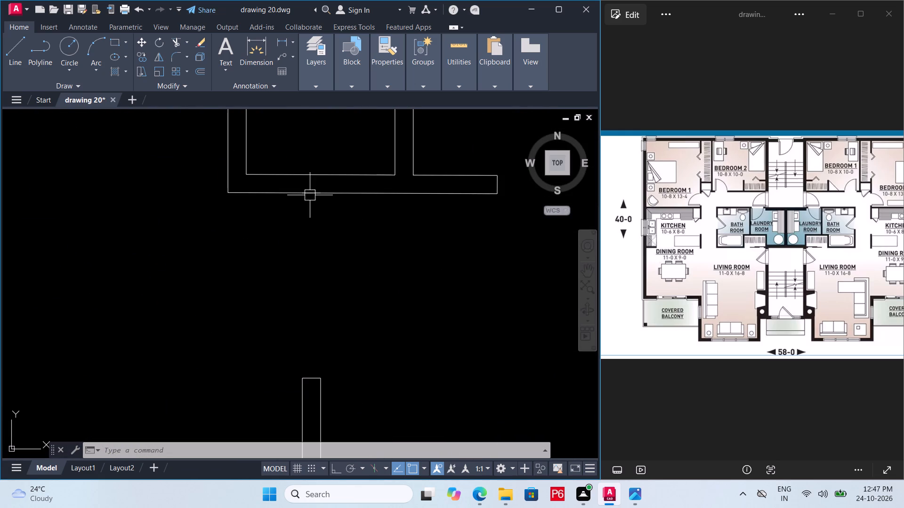
pyautogui.click(318, 194)
pyautogui.press('Delete')
pyautogui.scroll(-2, 291, 286)
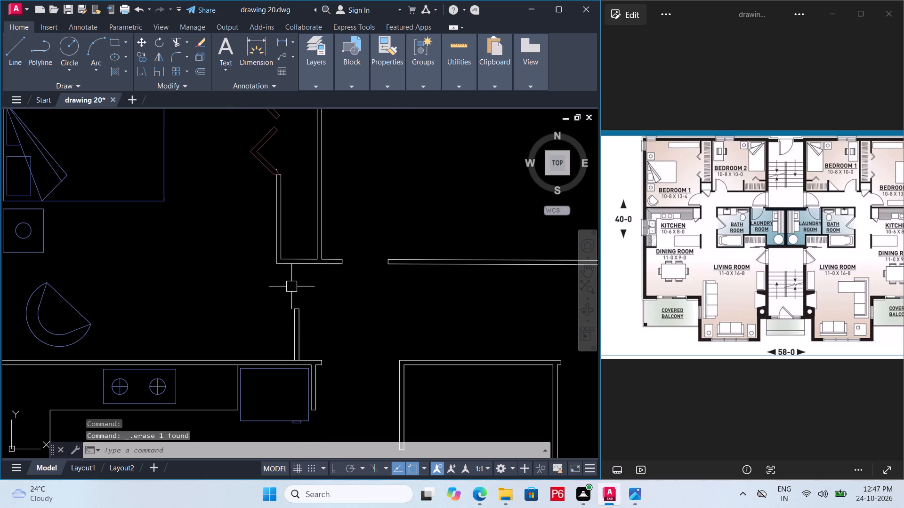
pyautogui.scroll(-1, 291, 286)
pyautogui.hotkey('ctrl', 's')
pyautogui.hotkey('ctrl', 's')
pyautogui.hotkey('ctrl', 's')
pyautogui.hotkey('ctrl', 's')
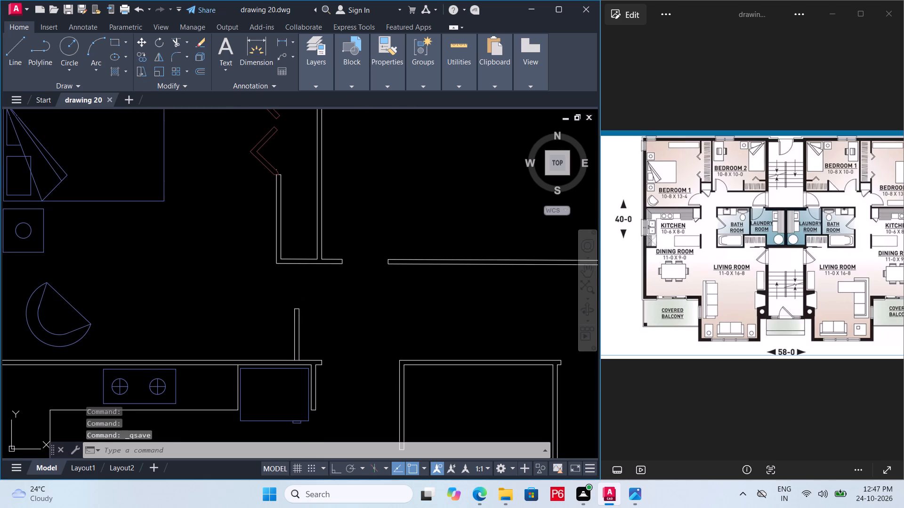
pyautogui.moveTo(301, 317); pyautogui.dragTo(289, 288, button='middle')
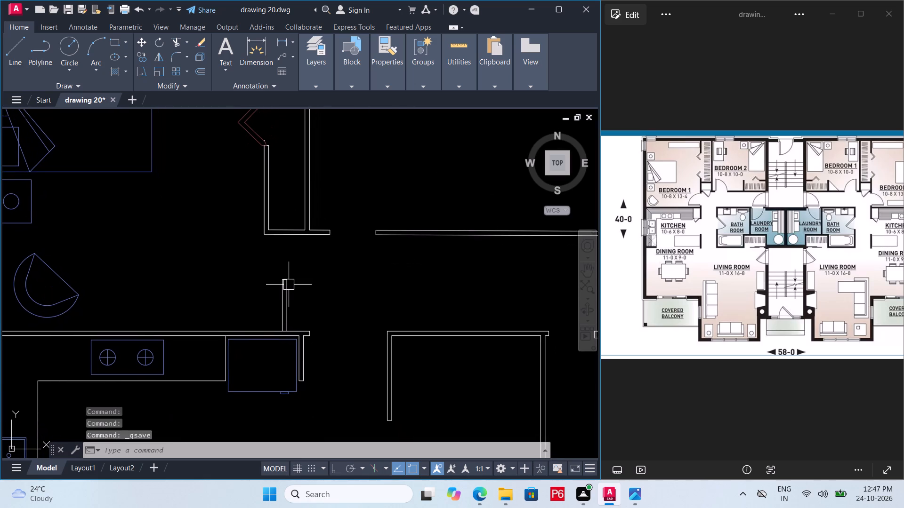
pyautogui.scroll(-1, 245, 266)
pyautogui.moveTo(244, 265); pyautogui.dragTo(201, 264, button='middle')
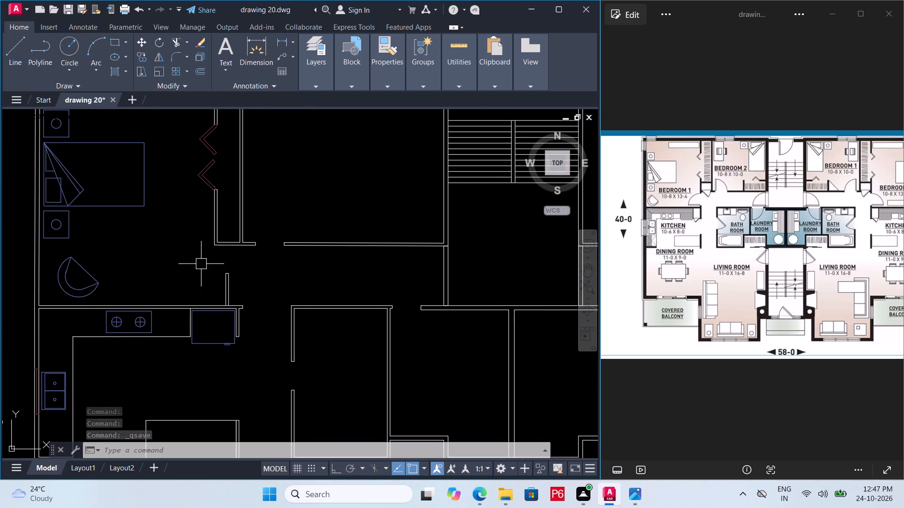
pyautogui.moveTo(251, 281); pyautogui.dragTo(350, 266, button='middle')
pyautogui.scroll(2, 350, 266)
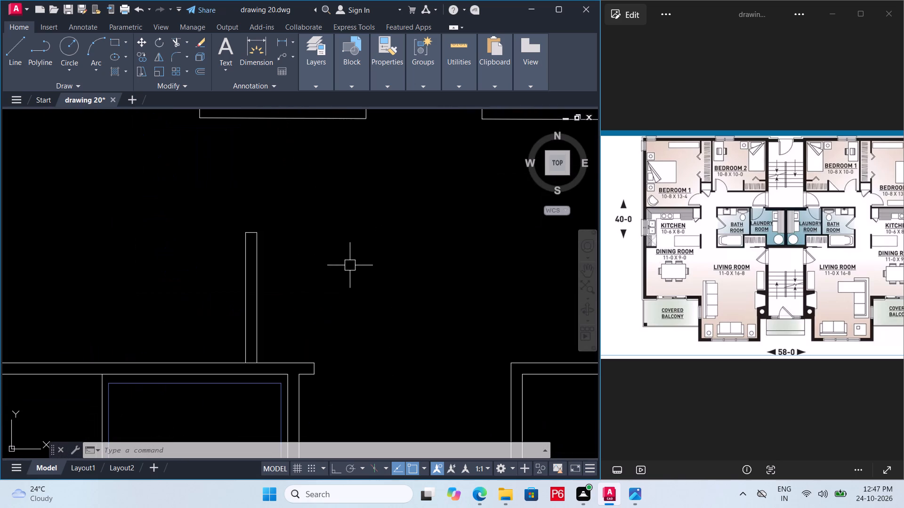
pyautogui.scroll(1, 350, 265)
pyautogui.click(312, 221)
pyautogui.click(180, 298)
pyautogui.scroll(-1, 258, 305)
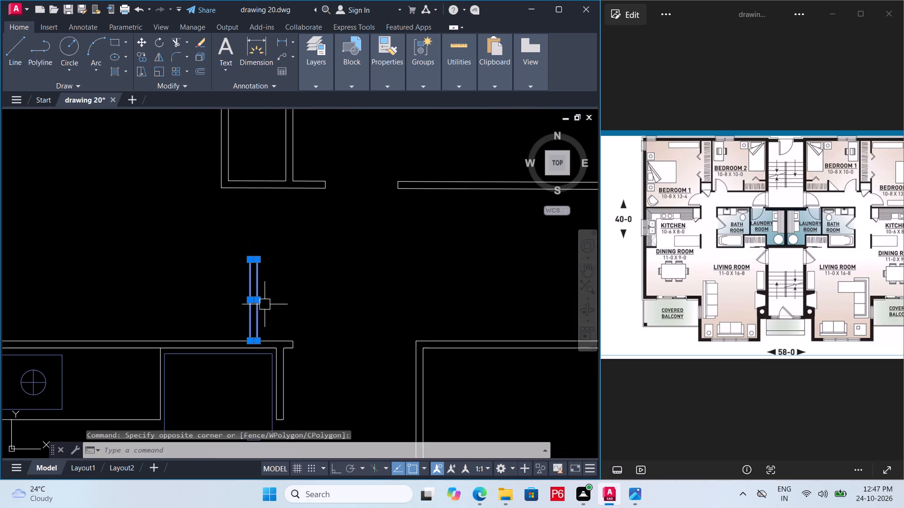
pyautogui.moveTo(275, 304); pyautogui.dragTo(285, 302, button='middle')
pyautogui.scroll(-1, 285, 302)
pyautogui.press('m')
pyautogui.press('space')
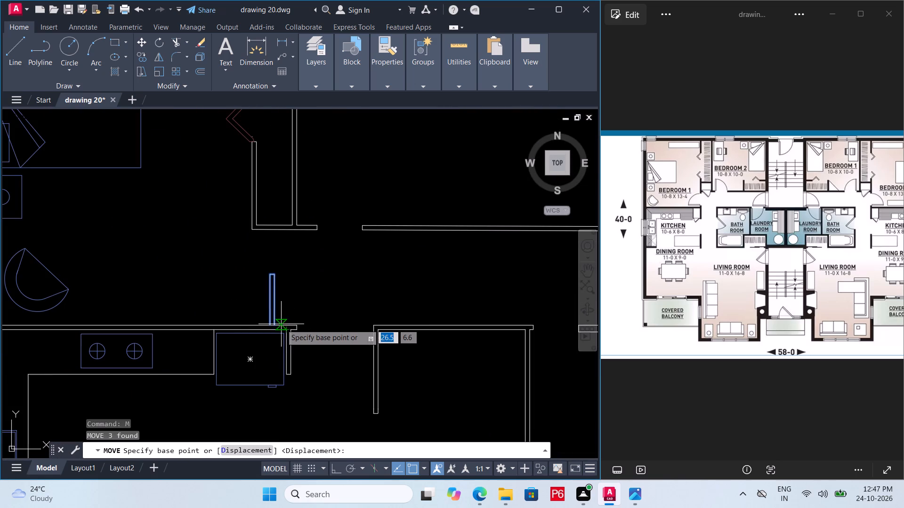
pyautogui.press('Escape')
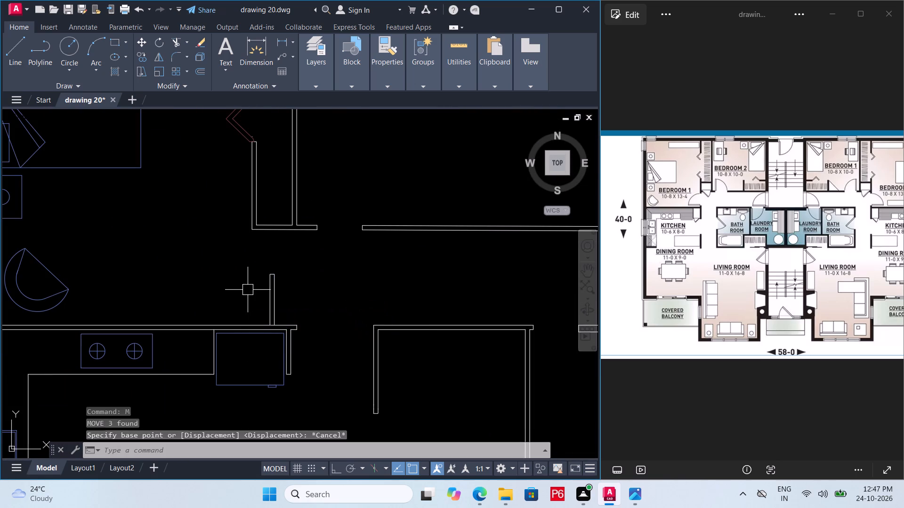
# Draw a vertical guide line from the left apartment closet's lower-left inner corner down to the kitchen's top wall.
pyautogui.press('l')
pyautogui.press('space')
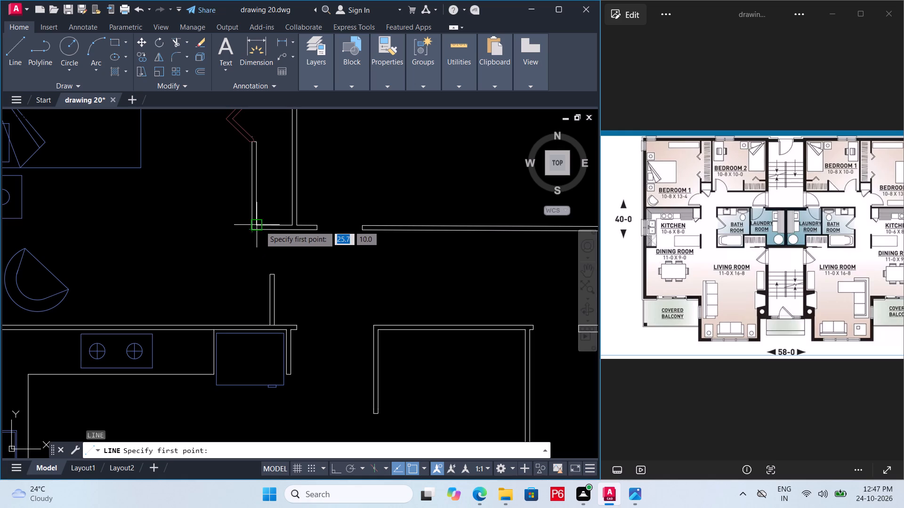
pyautogui.click(260, 226)
pyautogui.click(254, 322)
pyautogui.press('Escape')
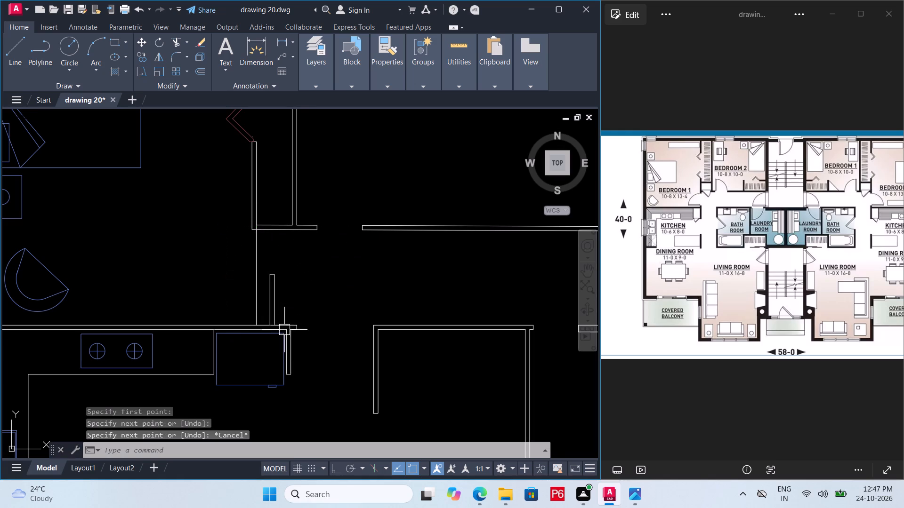
# Move the short stub wall above the refrigerator sideways about 0.6 so its right face sits on the guide line.
pyautogui.scroll(2, 276, 329)
pyautogui.moveTo(294, 184); pyautogui.dragTo(289, 187)
pyautogui.moveTo(235, 244); pyautogui.dragTo(242, 244)
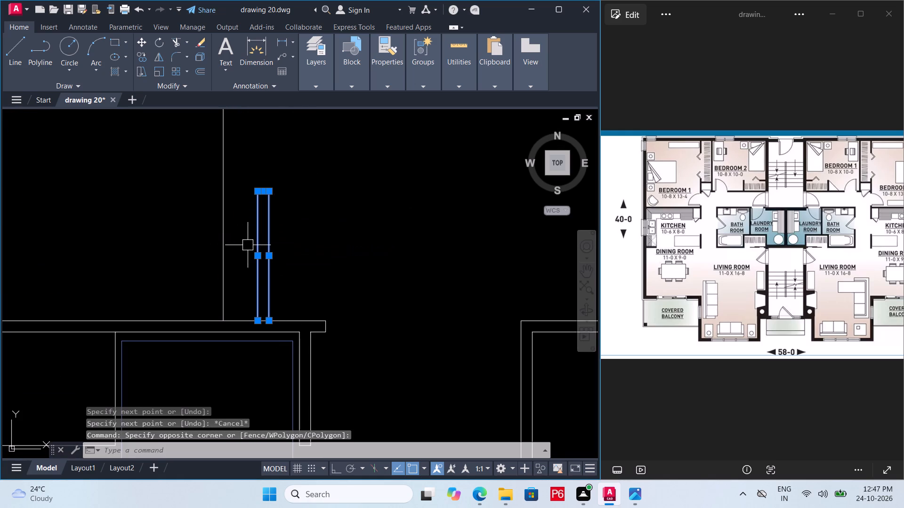
pyautogui.press('m')
pyautogui.press('space')
pyautogui.click(271, 320)
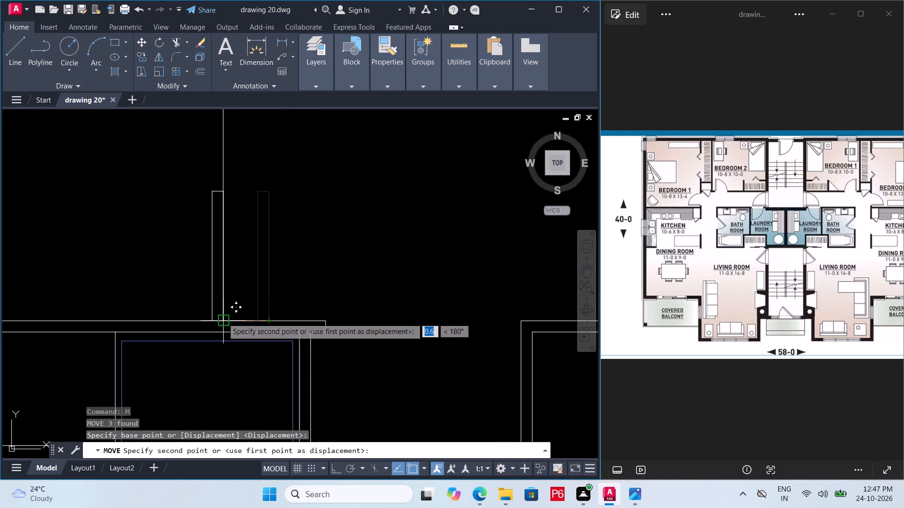
pyautogui.click(220, 318)
pyautogui.press('Escape')
# Erase the vertical guide line along the stub wall and save the drawing.
pyautogui.click(224, 164)
pyautogui.press('Delete')
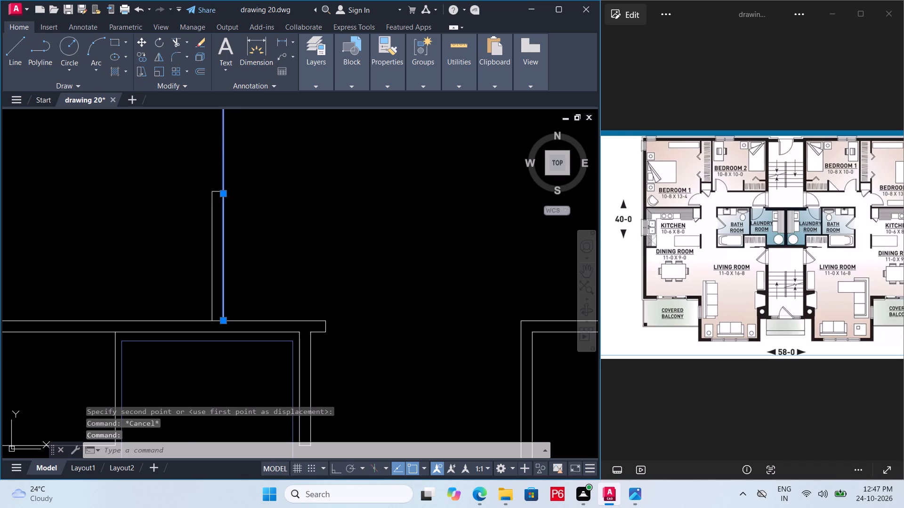
pyautogui.scroll(-2, 243, 273)
pyautogui.hotkey('ctrl', 's')
pyautogui.hotkey('ctrl', 's')
pyautogui.hotkey('ctrl', 's')
# Examine the bedroom, closet and stair walls across both apartments to compare the two halves of the plan.
pyautogui.scroll(-1, 215, 284)
pyautogui.moveTo(210, 281); pyautogui.dragTo(201, 278, button='middle')
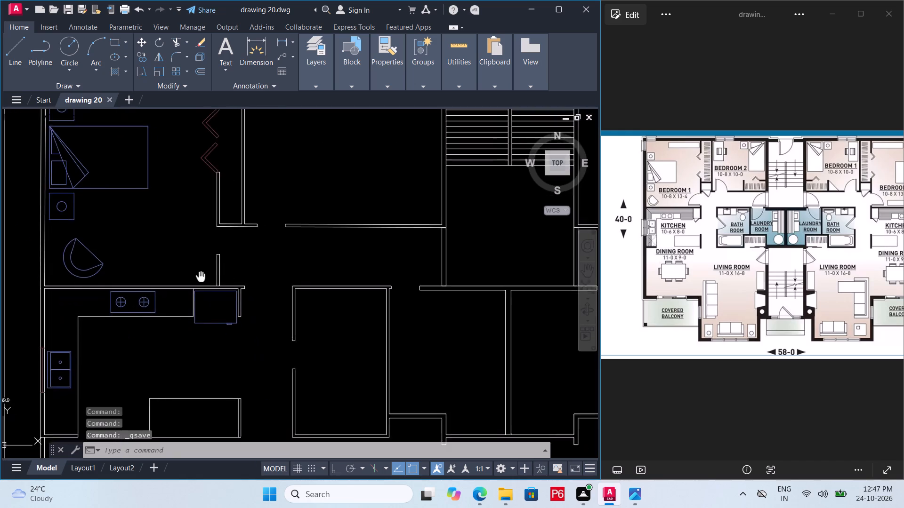
pyautogui.moveTo(201, 278); pyautogui.dragTo(97, 283, button='middle')
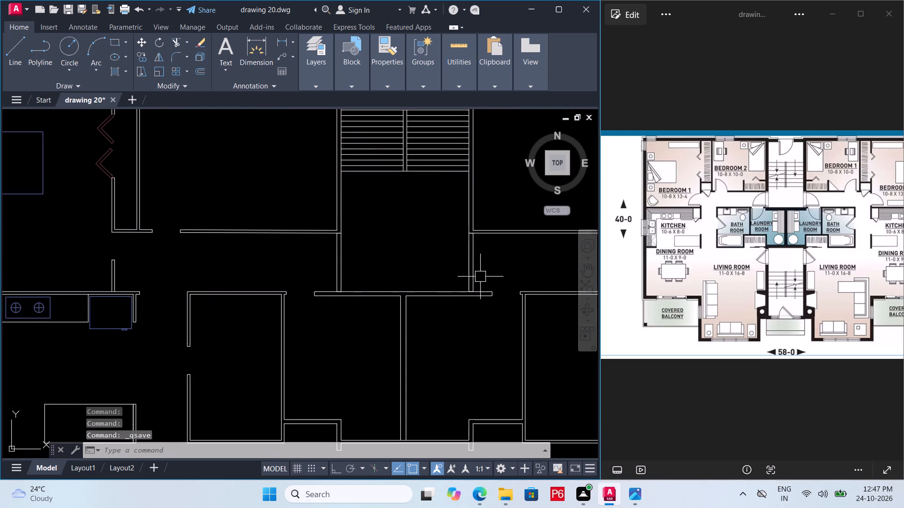
pyautogui.moveTo(489, 275); pyautogui.dragTo(360, 341, button='middle')
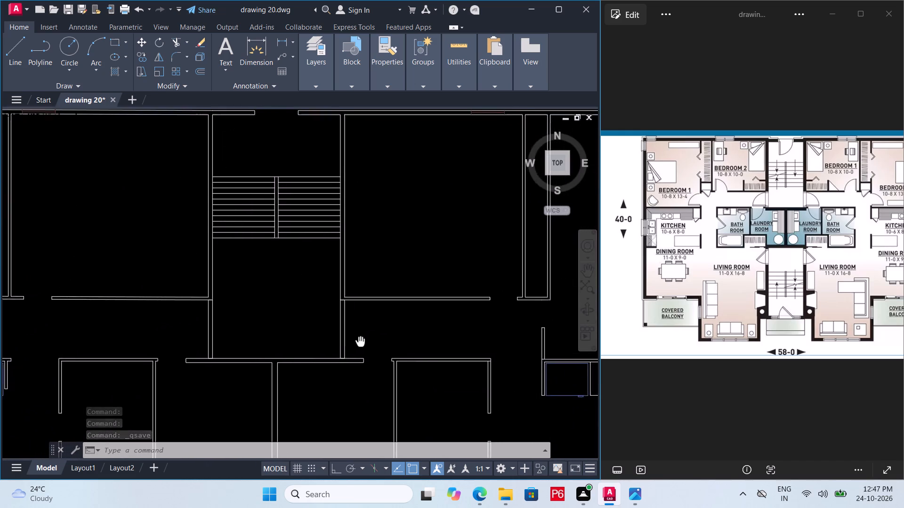
pyautogui.moveTo(360, 341); pyautogui.dragTo(314, 345, button='middle')
pyautogui.moveTo(514, 286); pyautogui.dragTo(325, 300, button='middle')
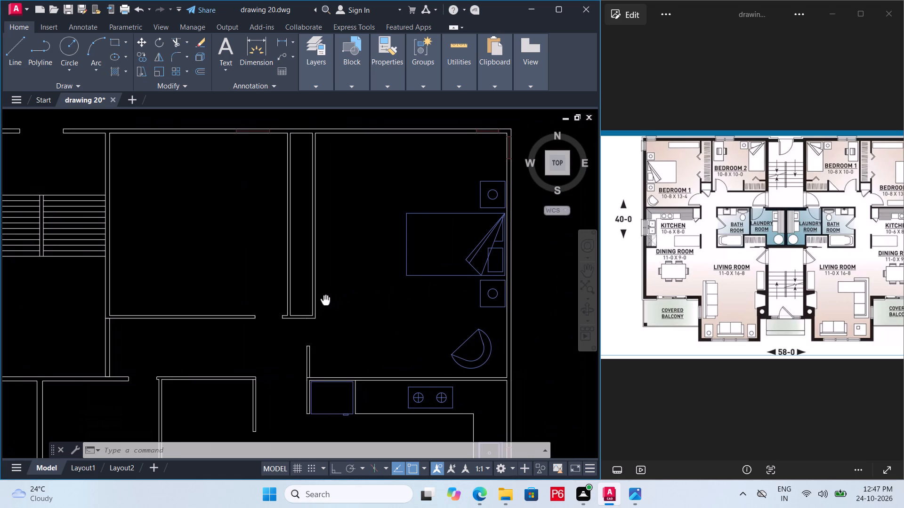
pyautogui.moveTo(325, 300); pyautogui.dragTo(360, 297, button='middle')
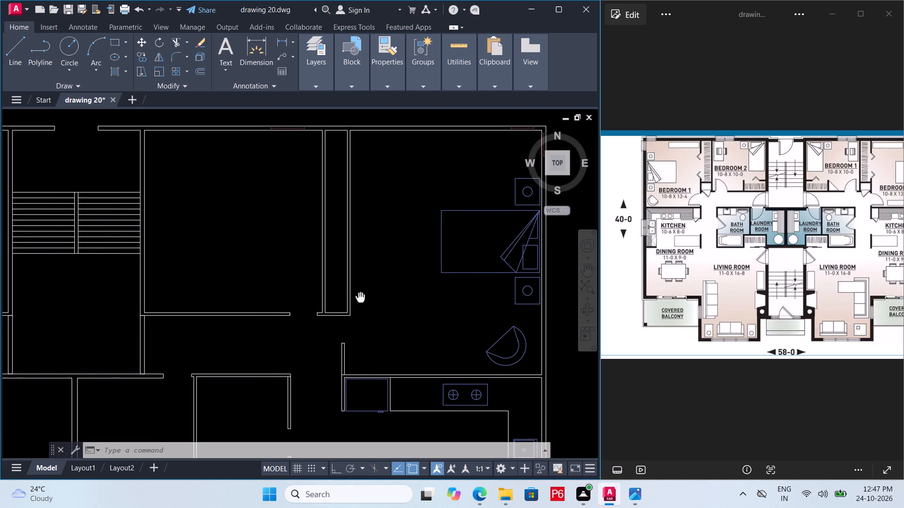
pyautogui.moveTo(360, 297); pyautogui.dragTo(395, 287, button='middle')
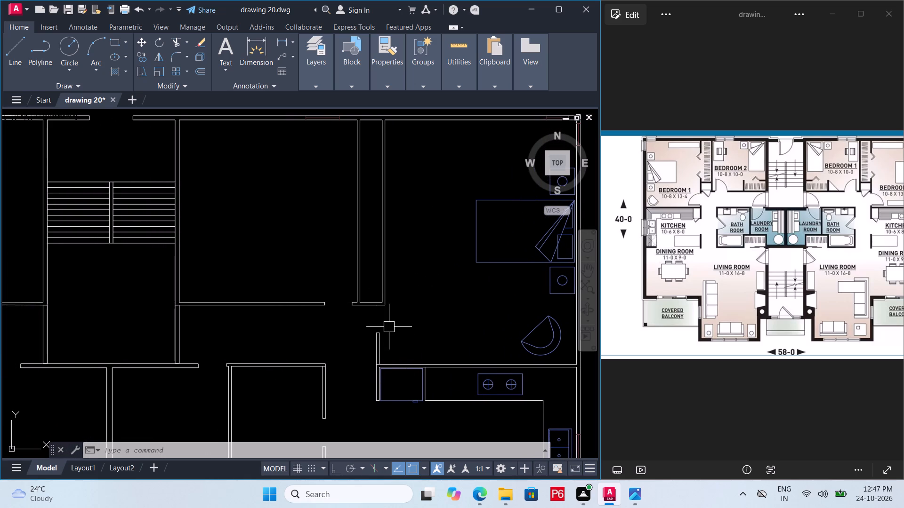
pyautogui.scroll(-2, 420, 322)
pyautogui.moveTo(432, 315); pyautogui.dragTo(437, 303, button='middle')
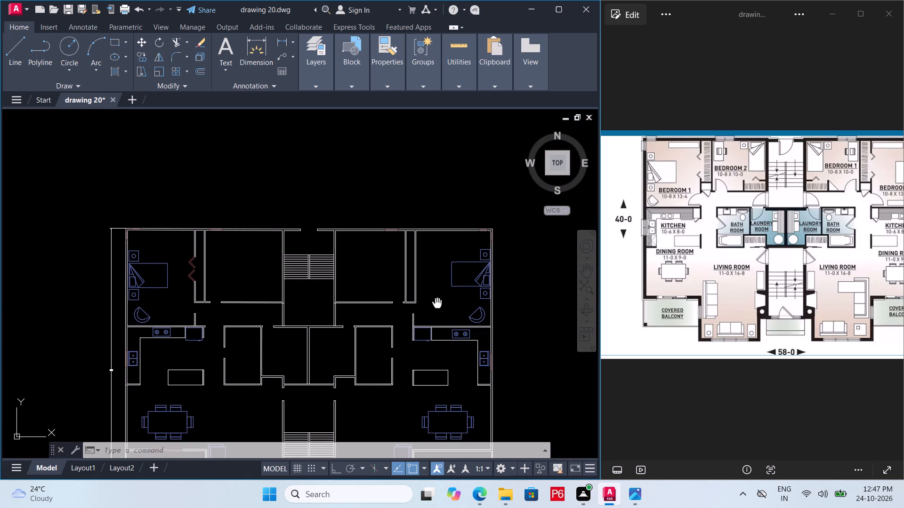
pyautogui.moveTo(437, 303); pyautogui.dragTo(437, 302, button='middle')
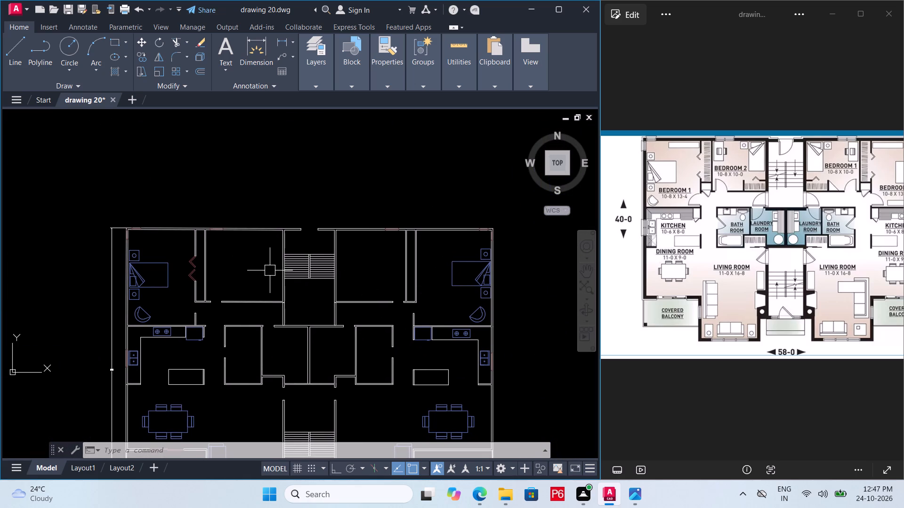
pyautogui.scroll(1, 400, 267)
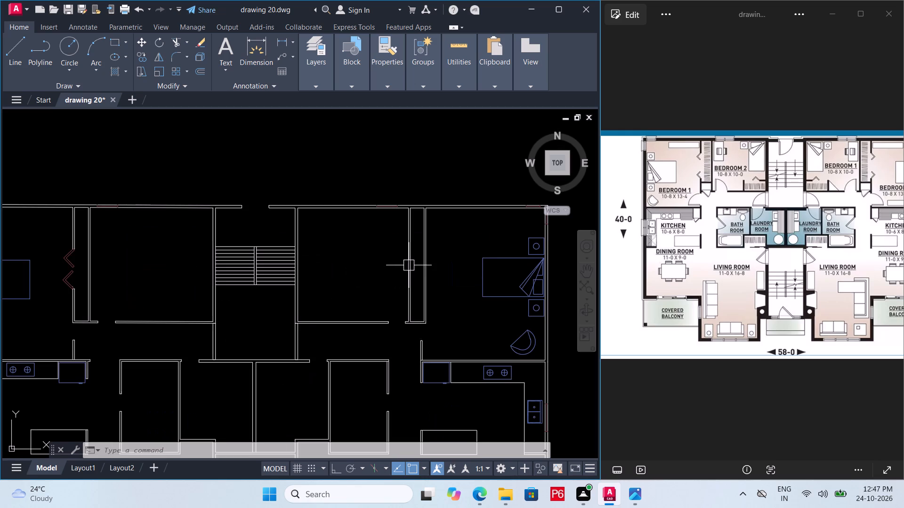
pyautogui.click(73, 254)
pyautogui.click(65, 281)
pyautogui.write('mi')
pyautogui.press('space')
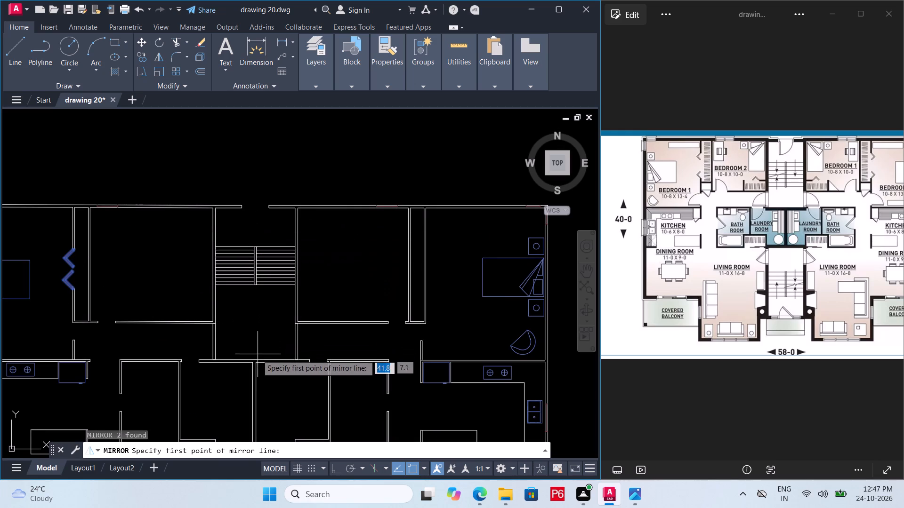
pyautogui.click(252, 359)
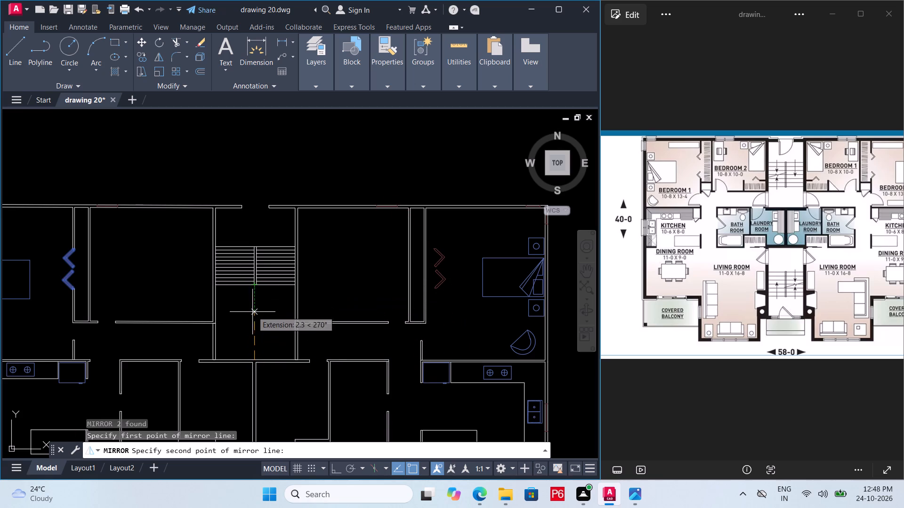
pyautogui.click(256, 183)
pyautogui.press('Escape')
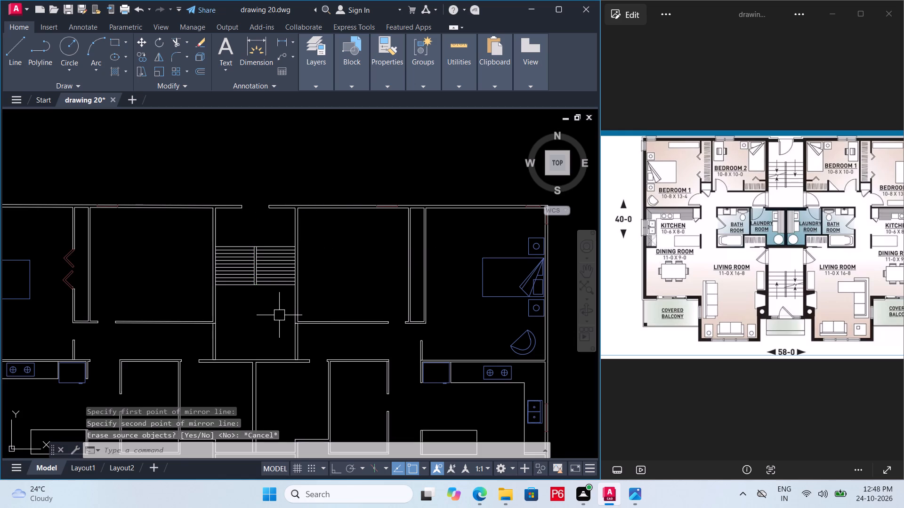
# Mirror the two folding closet doors about the building's vertical centreline into the right apartment, keeping the source doors.
pyautogui.click(65, 260)
pyautogui.click(71, 279)
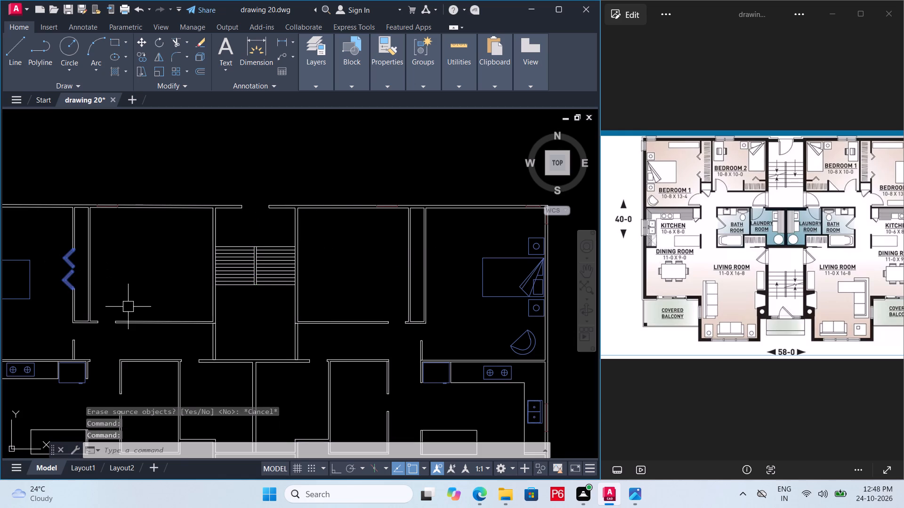
pyautogui.write('mi')
pyautogui.press('space')
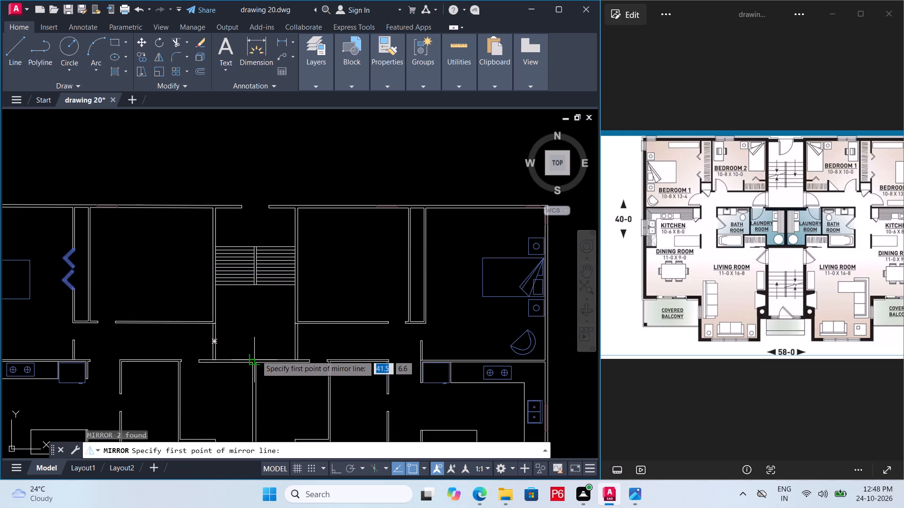
pyautogui.scroll(3, 254, 360)
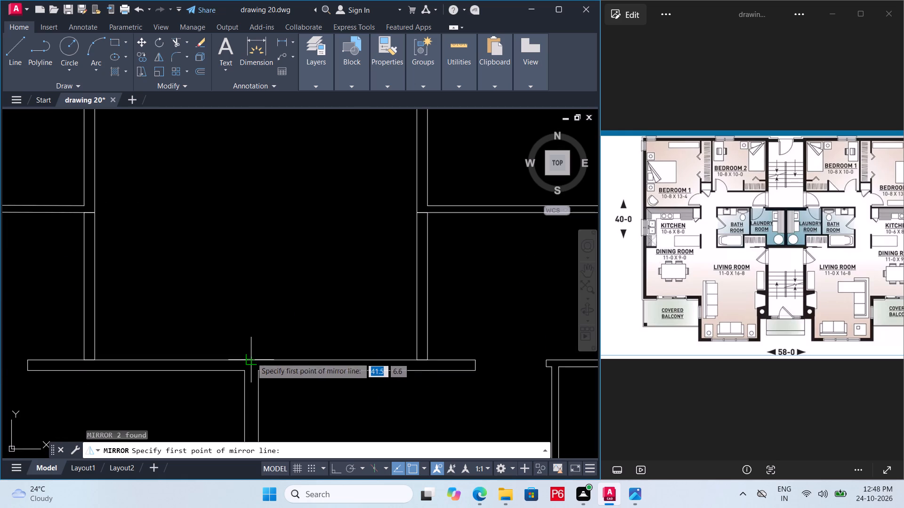
pyautogui.click(251, 357)
pyautogui.scroll(-4, 234, 227)
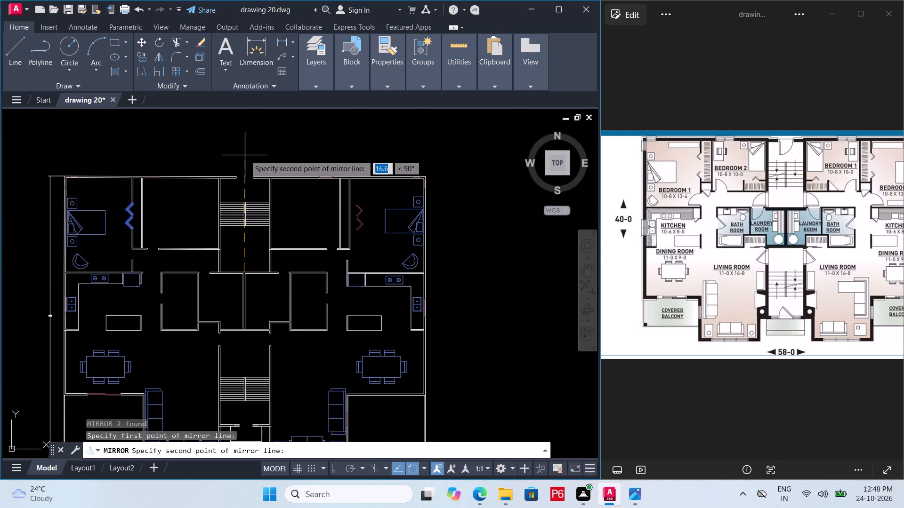
pyautogui.click(244, 143)
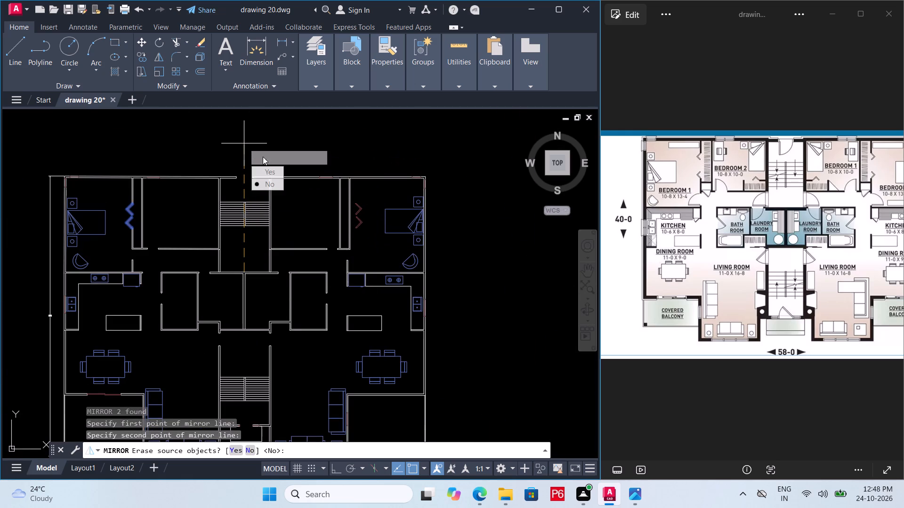
pyautogui.moveTo(270, 182); pyautogui.dragTo(244, 143)
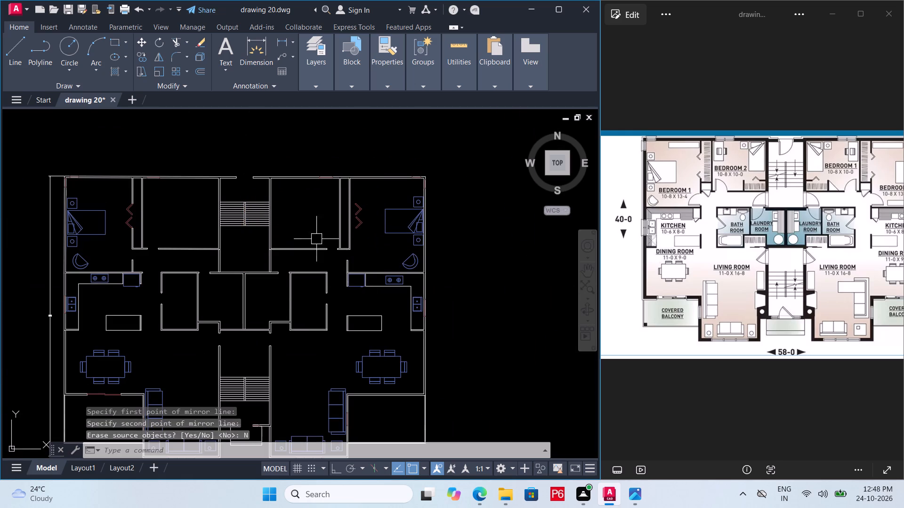
pyautogui.scroll(3, 363, 223)
pyautogui.press('Escape')
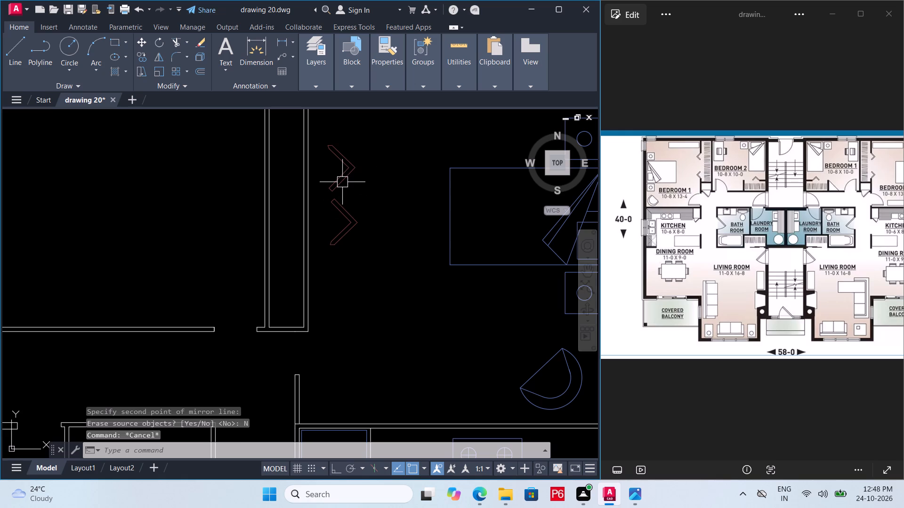
# Move the two mirrored folding doors sideways onto the bedroom-side wall of the right apartment's closet and inspect their alignment.
pyautogui.click(342, 182)
pyautogui.click(342, 213)
pyautogui.press('m')
pyautogui.press('space')
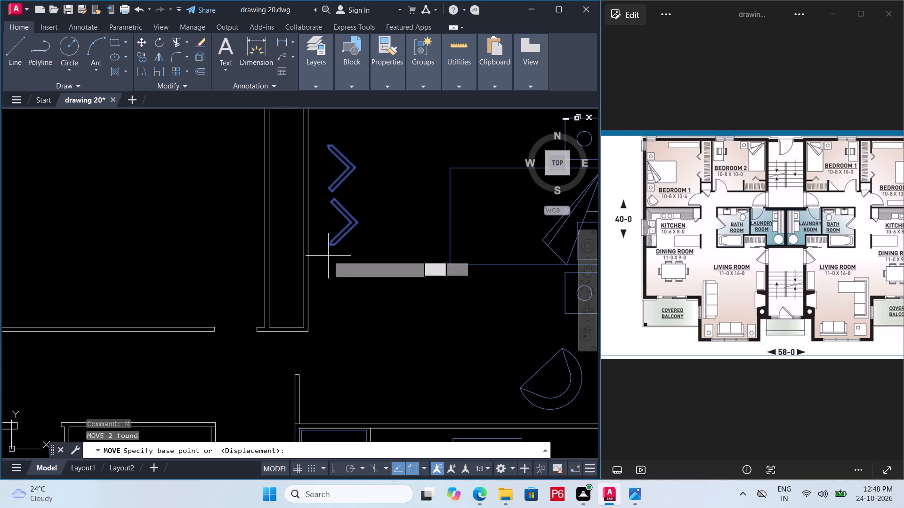
pyautogui.click(331, 248)
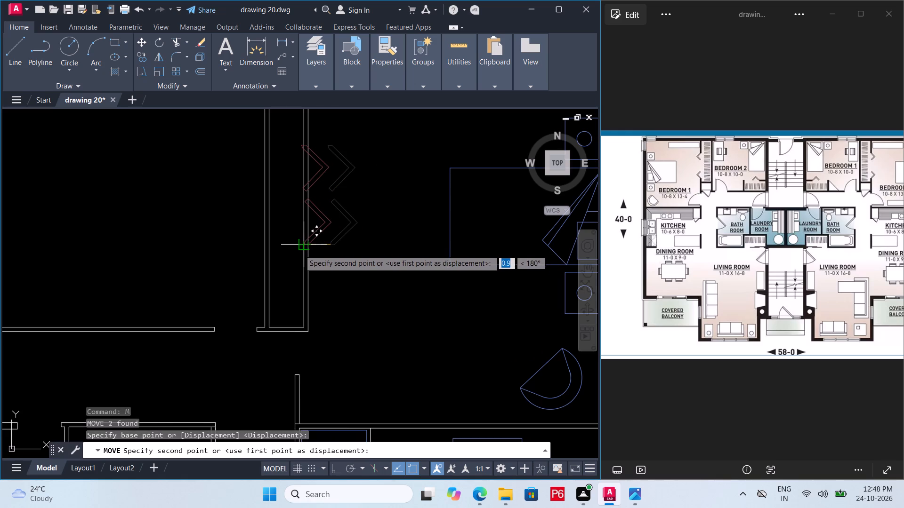
pyautogui.click(303, 248)
pyautogui.scroll(2, 282, 259)
pyautogui.moveTo(303, 249); pyautogui.dragTo(307, 330, button='middle')
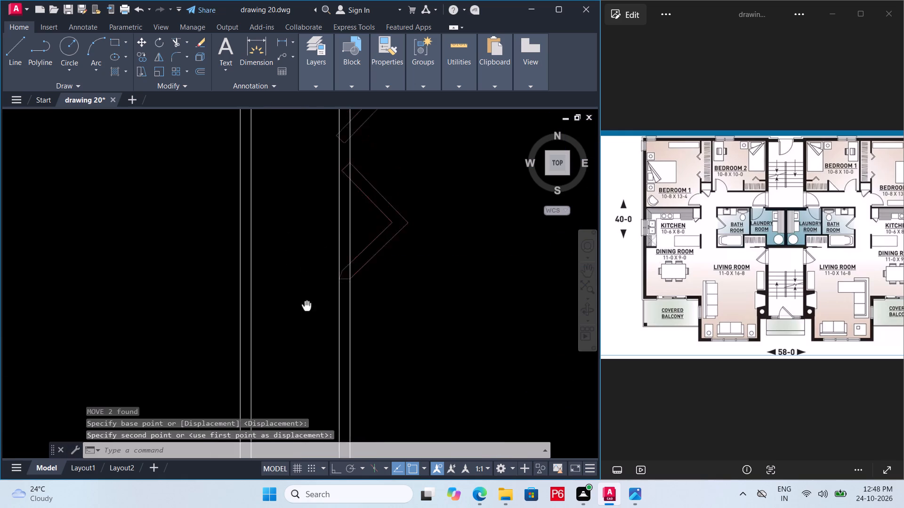
pyautogui.moveTo(307, 330); pyautogui.dragTo(293, 403, button='middle')
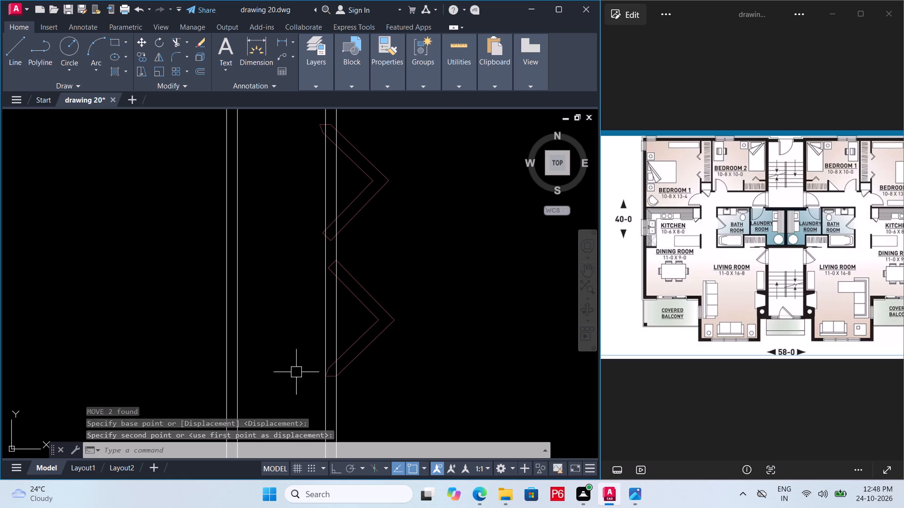
pyautogui.moveTo(293, 315); pyautogui.dragTo(276, 325, button='middle')
pyautogui.scroll(-1, 276, 325)
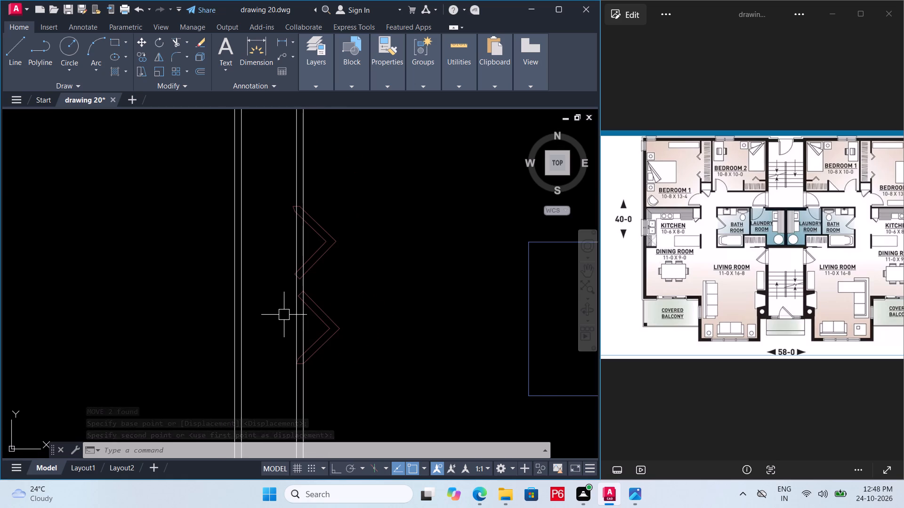
# Undo the sideways move and the mirroring of the two folding closet doors in the right apartment.
pyautogui.hotkey('ctrl', 'z')
pyautogui.hotkey('ctrl', 'z')
pyautogui.hotkey('ctrl', 'z')
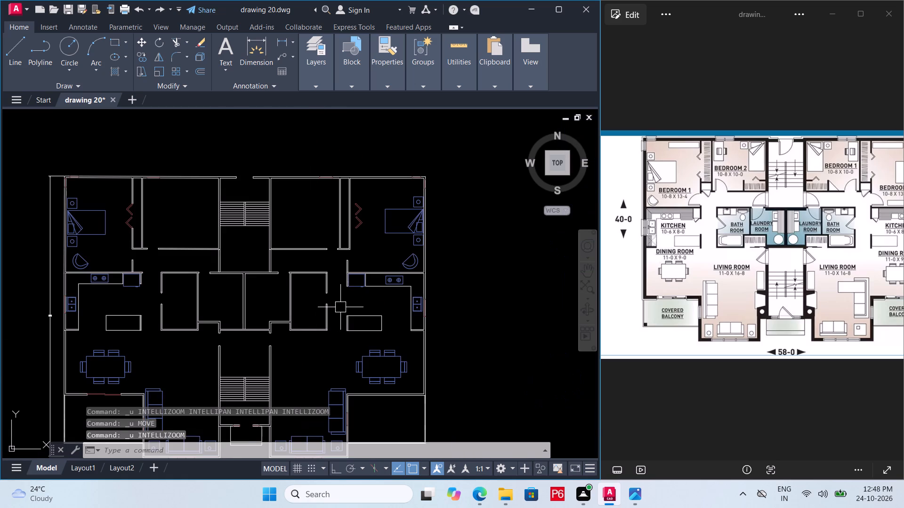
pyautogui.hotkey('ctrl', 'z')
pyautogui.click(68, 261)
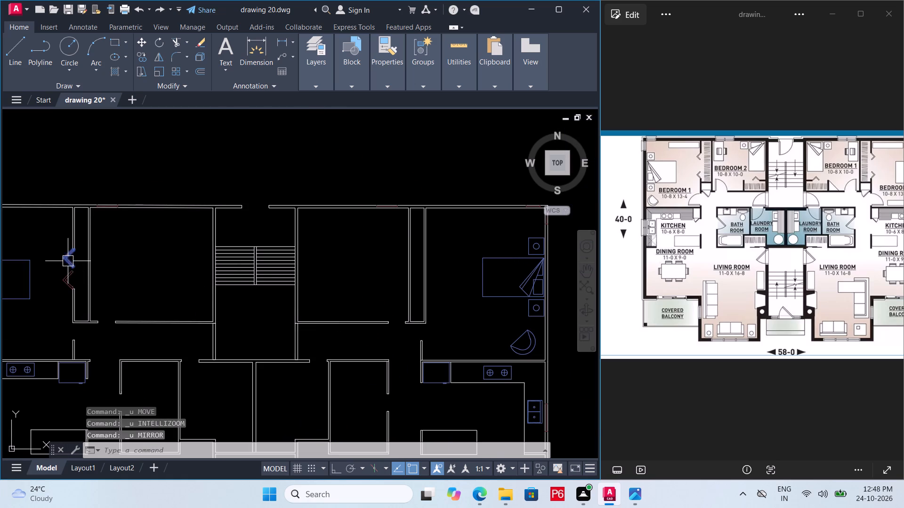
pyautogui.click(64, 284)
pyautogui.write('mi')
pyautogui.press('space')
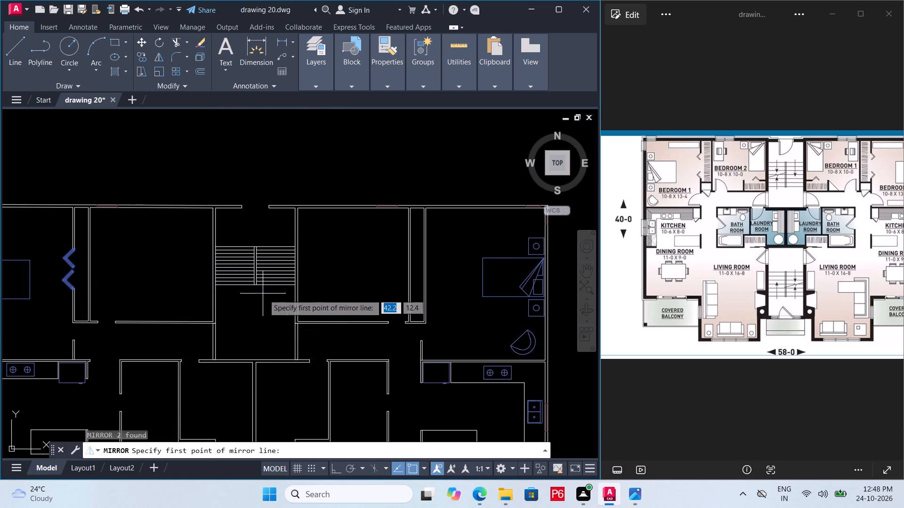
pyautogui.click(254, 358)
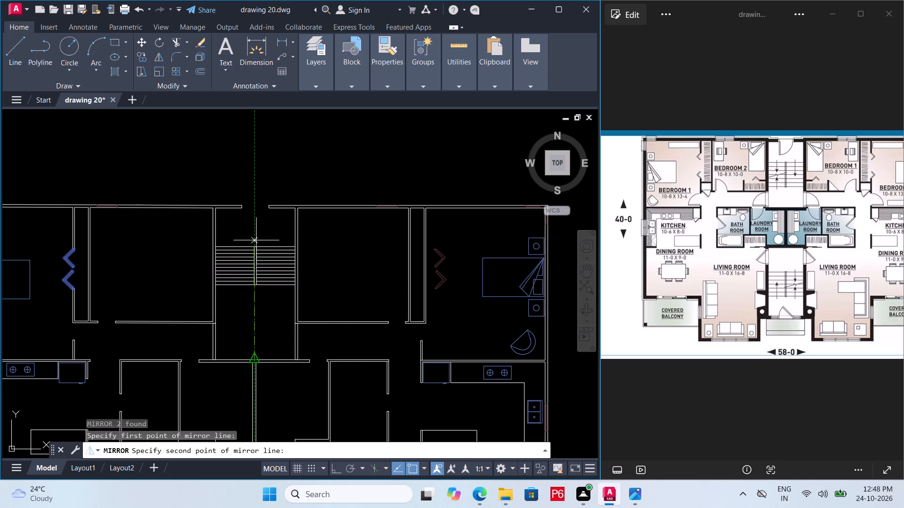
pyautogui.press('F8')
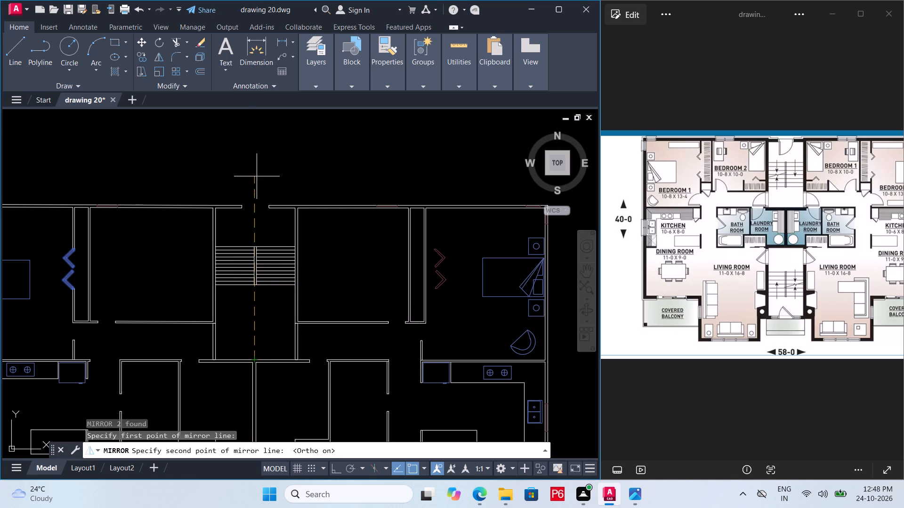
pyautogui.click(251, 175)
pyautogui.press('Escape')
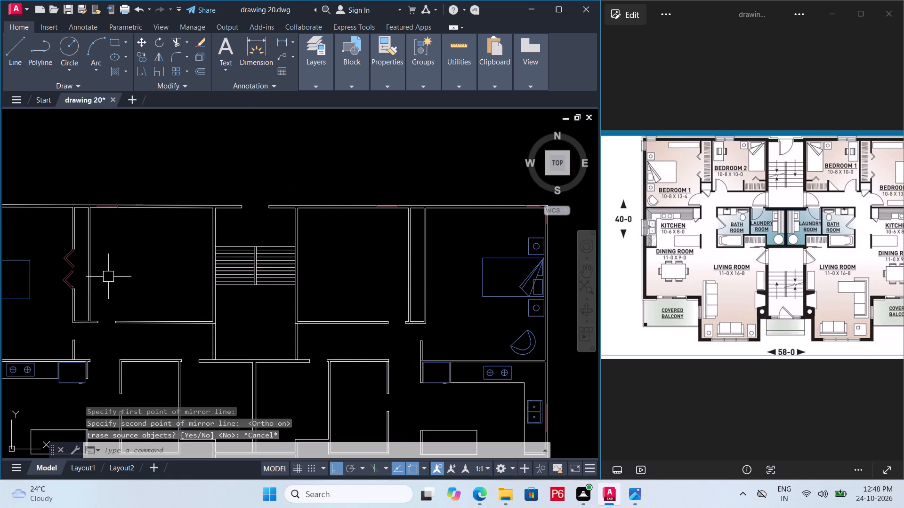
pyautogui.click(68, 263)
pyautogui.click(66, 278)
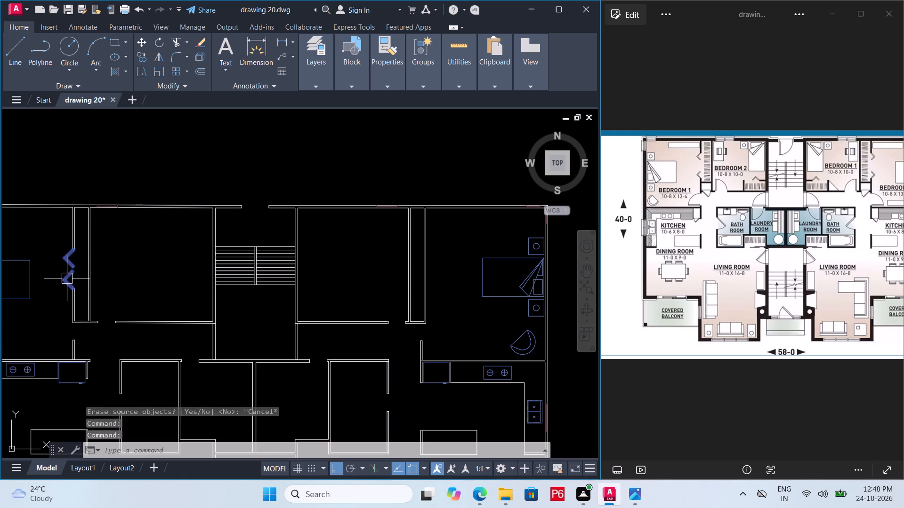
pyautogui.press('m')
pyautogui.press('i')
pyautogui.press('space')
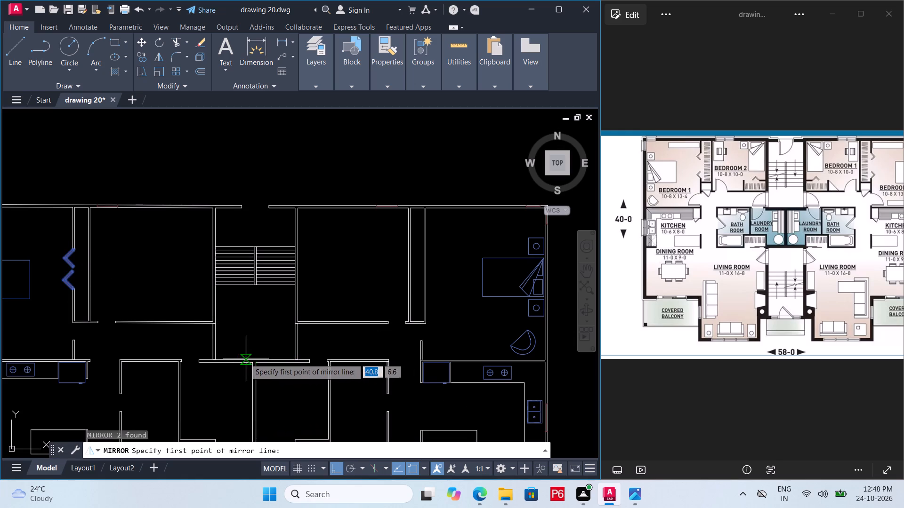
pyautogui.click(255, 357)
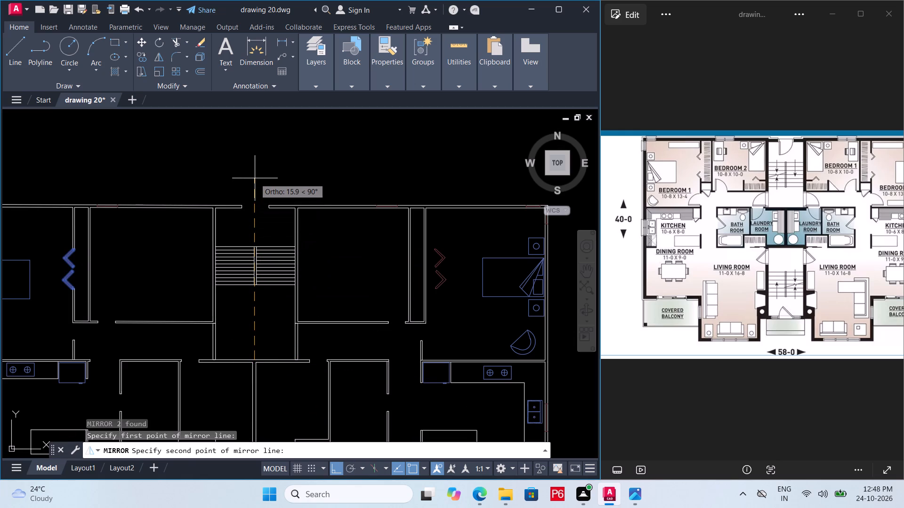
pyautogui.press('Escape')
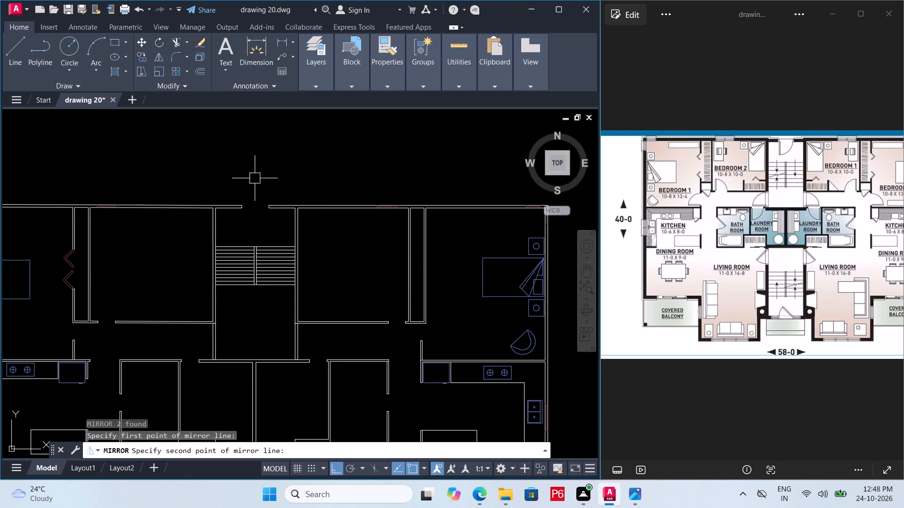
# Mirror the left apartment's two folding closet doors about the building's vertical centreline, keeping the source doors.
pyautogui.click(70, 257)
pyautogui.click(59, 277)
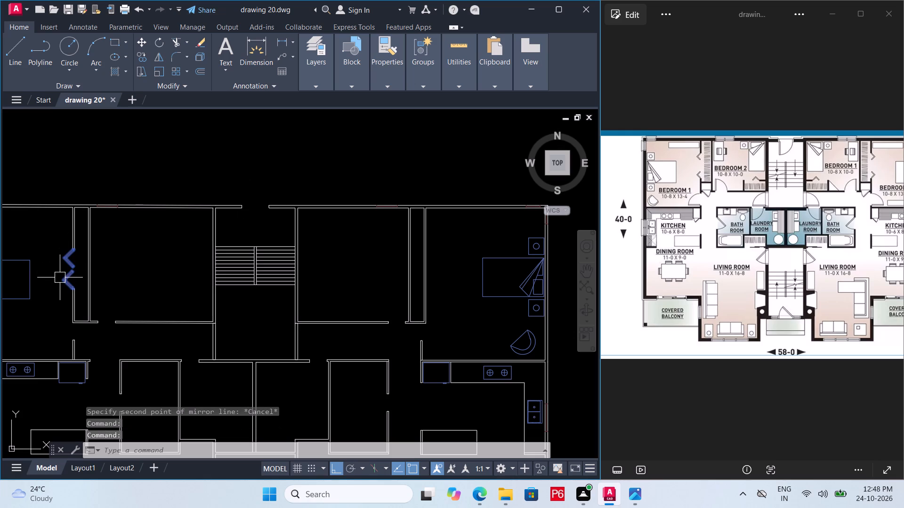
pyautogui.press('m')
pyautogui.press('i')
pyautogui.press('space')
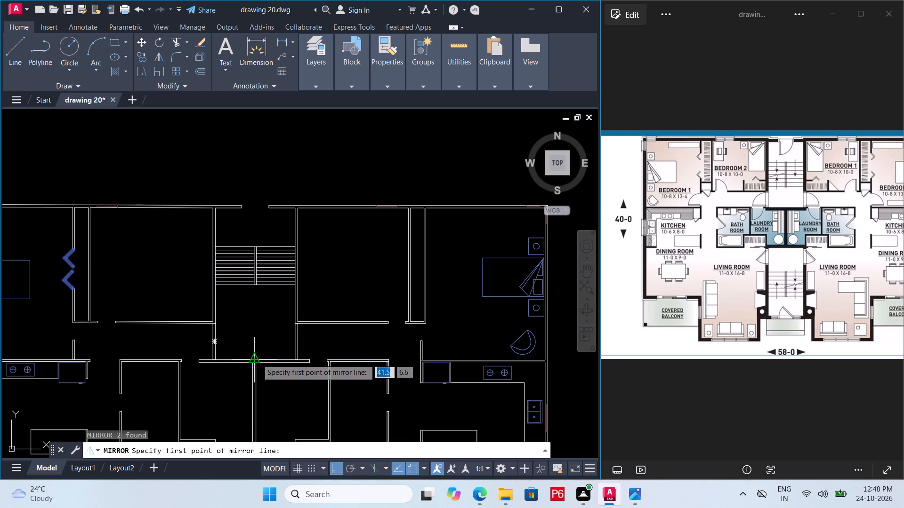
pyautogui.moveTo(257, 359); pyautogui.dragTo(257, 351)
pyautogui.click(258, 187)
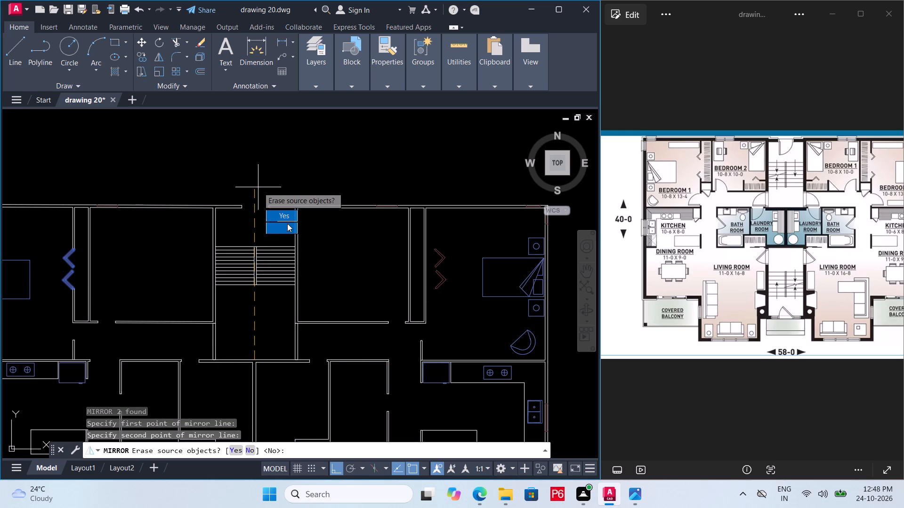
pyautogui.moveTo(285, 225); pyautogui.dragTo(258, 187)
# Move the two mirrored folding doors horizontally about 0.8 onto the bedroom-side face of the right apartment's closet wall and save the drawing.
pyautogui.scroll(3, 488, 282)
pyautogui.scroll(-1, 345, 216)
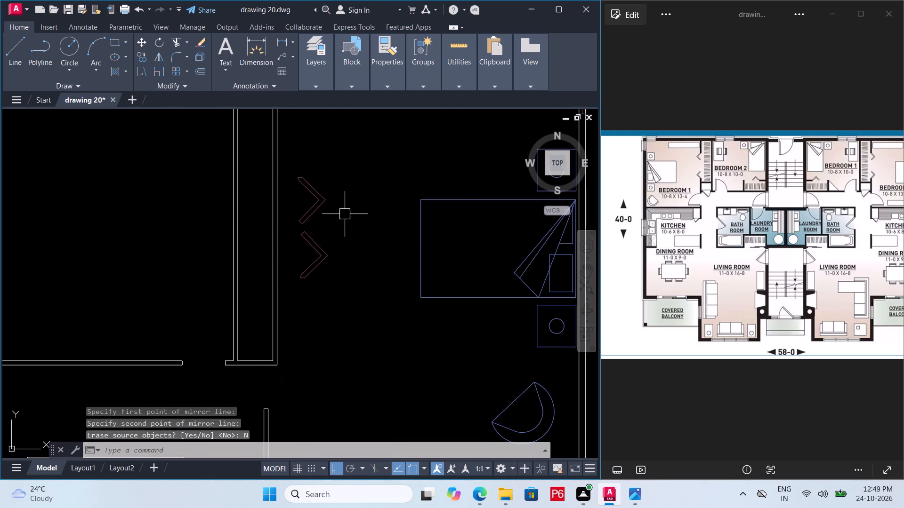
pyautogui.click(337, 175)
pyautogui.click(306, 290)
pyautogui.press('m')
pyautogui.press('space')
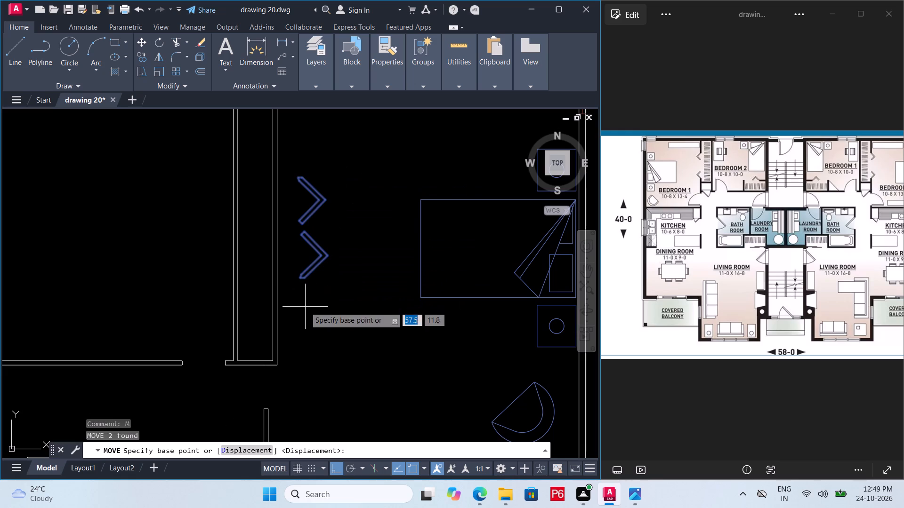
pyautogui.click(298, 282)
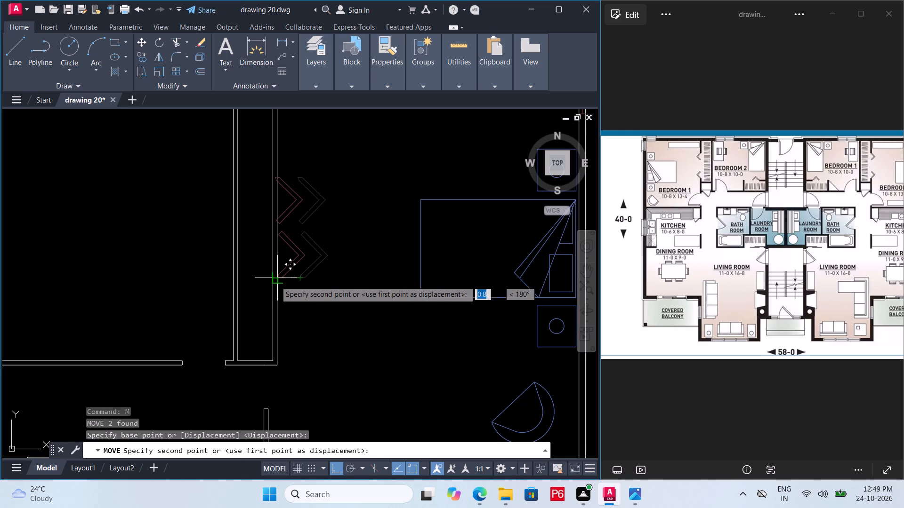
pyautogui.click(275, 281)
pyautogui.moveTo(317, 302); pyautogui.dragTo(354, 314, button='middle')
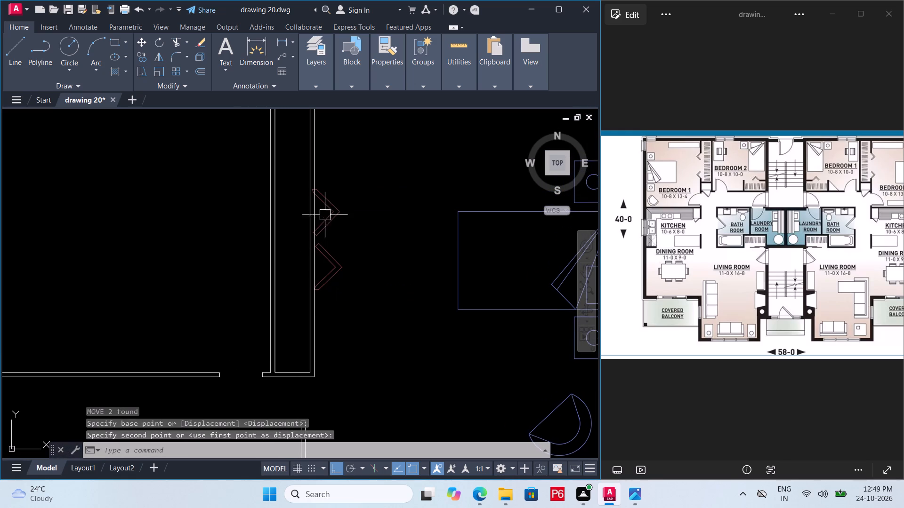
pyautogui.scroll(1, 327, 208)
pyautogui.hotkey('ctrl', 's')
pyautogui.hotkey('ctrl', 's')
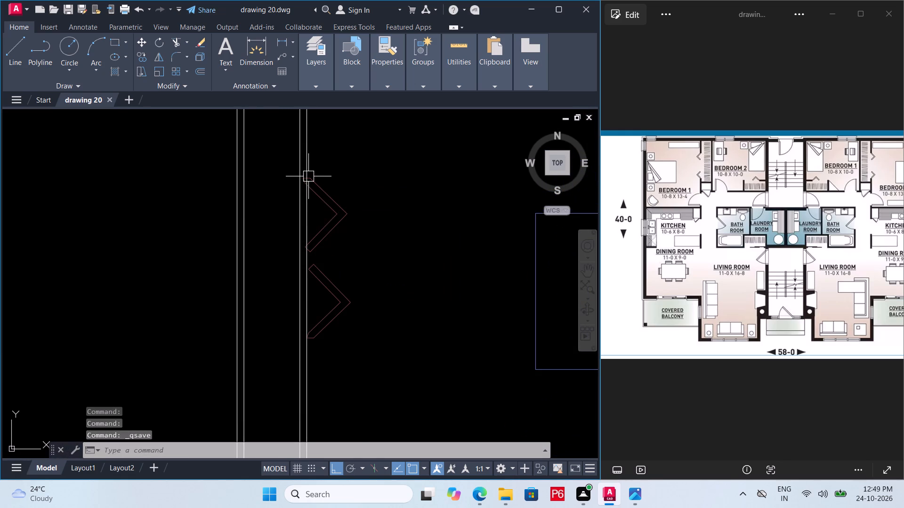
# Draw a short horizontal line across the right apartment's closet wall at the top end of the upper folding door.
pyautogui.scroll(2, 309, 178)
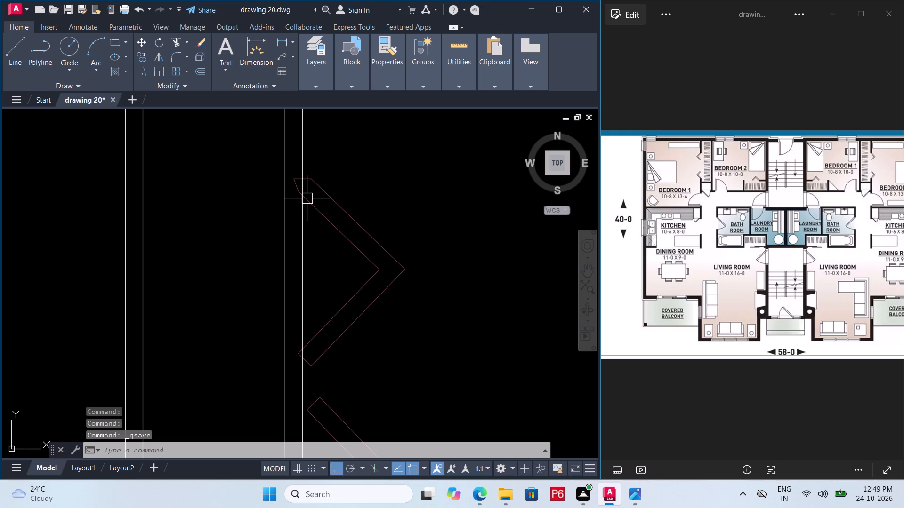
pyautogui.press('l')
pyautogui.press('space')
pyautogui.click(284, 178)
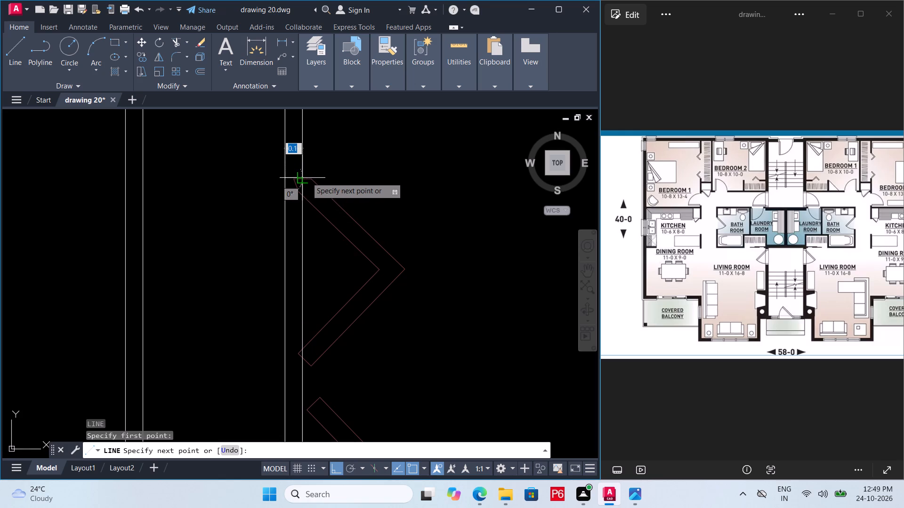
pyautogui.click(307, 177)
pyautogui.press('Escape')
# Draw a short horizontal line across the closet wall at the bottom end of the lower folding door.
pyautogui.moveTo(260, 240); pyautogui.dragTo(256, 188, button='middle')
pyautogui.scroll(-1, 259, 230)
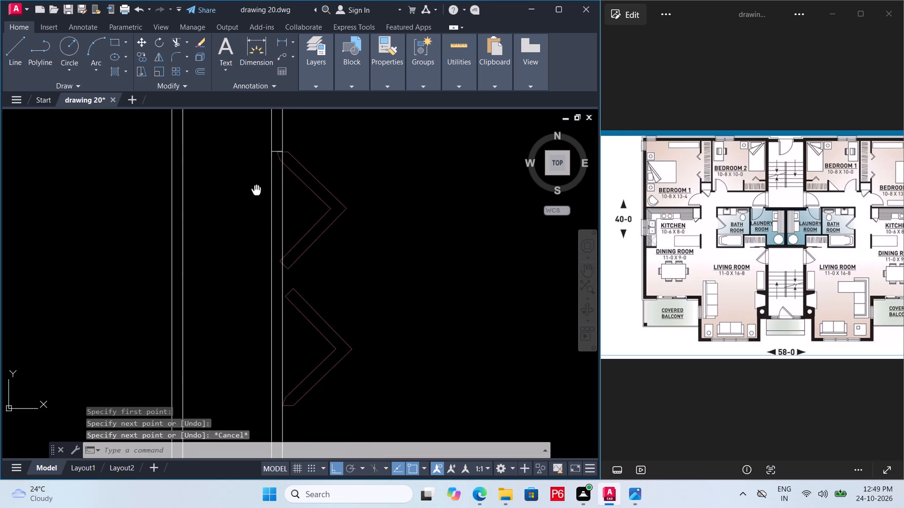
pyautogui.scroll(-1, 256, 188)
pyautogui.moveTo(256, 188); pyautogui.dragTo(255, 178, button='middle')
pyautogui.scroll(2, 271, 326)
pyautogui.press('l')
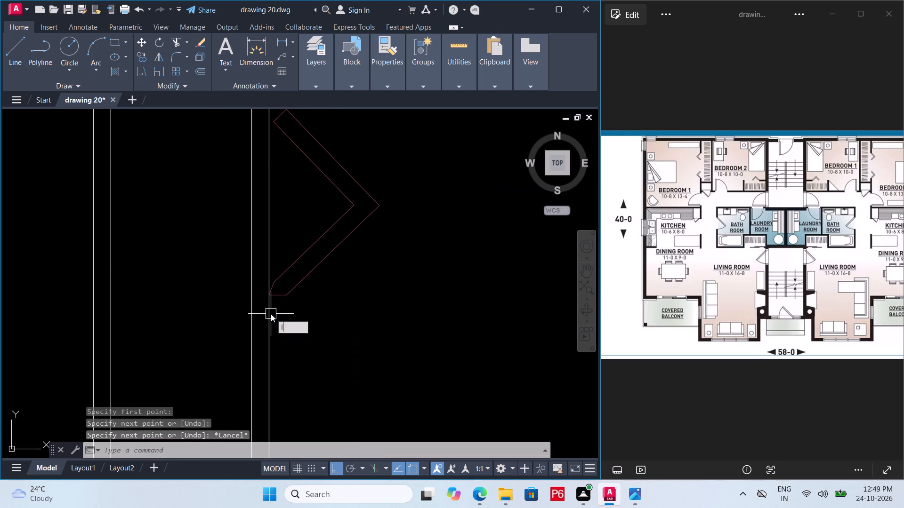
pyautogui.press('space')
pyautogui.click(266, 294)
pyautogui.click(251, 297)
pyautogui.press('Escape')
# Trim both closet wall lines between the two short end lines to open the folding-door opening.
pyautogui.scroll(-1, 282, 325)
pyautogui.moveTo(282, 325); pyautogui.dragTo(302, 364, button='middle')
pyautogui.scroll(-1, 290, 349)
pyautogui.write('tr')
pyautogui.press('space')
pyautogui.press('space')
pyautogui.click(300, 317)
pyautogui.click(291, 316)
pyautogui.click(295, 232)
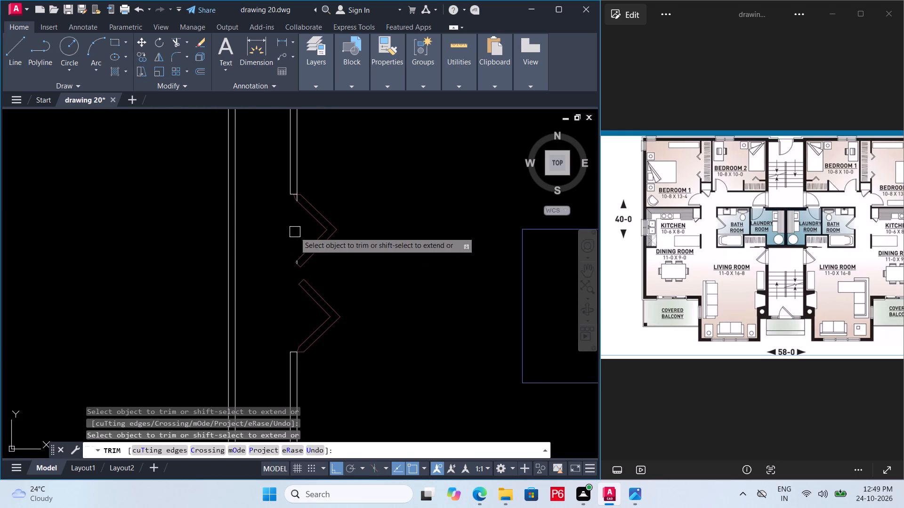
# Trim the leftover wall and end-line fragments around the folding doors and save the drawing.
pyautogui.scroll(4, 296, 202)
pyautogui.click(291, 180)
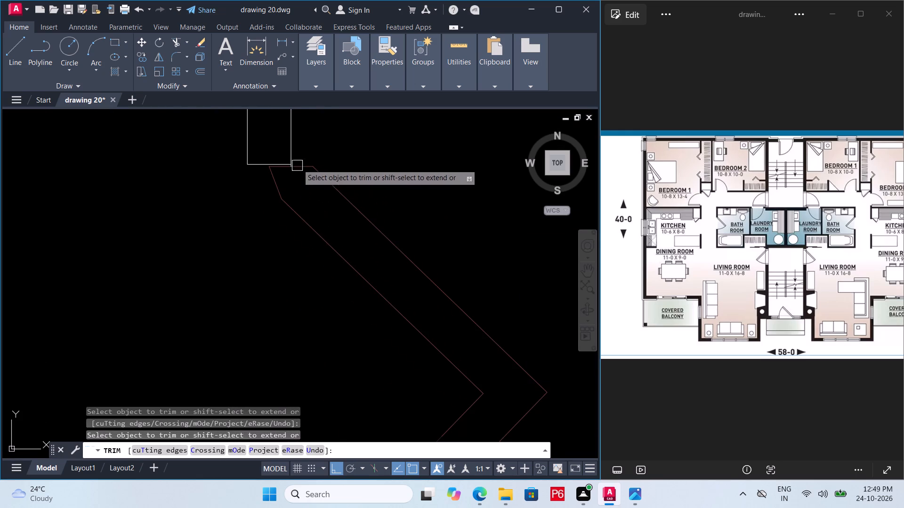
pyautogui.scroll(4, 298, 163)
pyautogui.moveTo(305, 175); pyautogui.dragTo(316, 226, button='middle')
pyautogui.scroll(2, 263, 225)
pyautogui.click(231, 230)
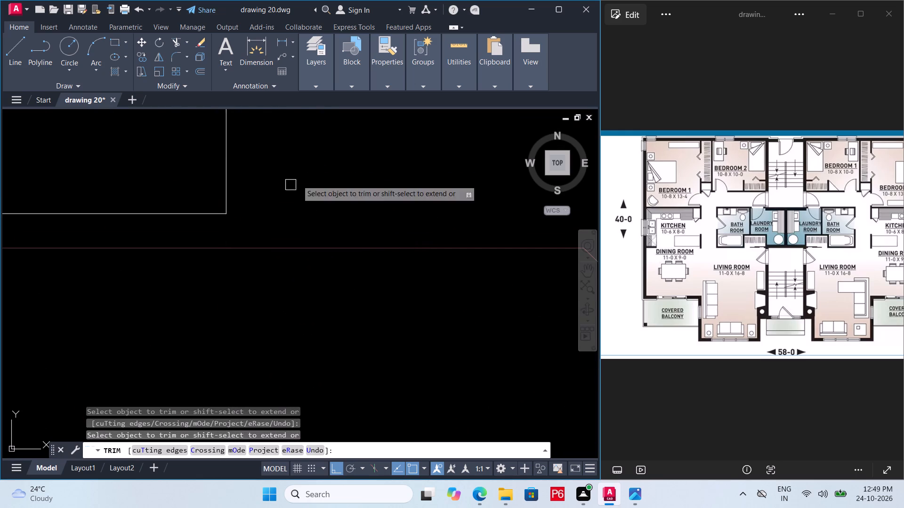
pyautogui.scroll(-4, 301, 179)
pyautogui.scroll(-3, 254, 198)
pyautogui.scroll(-3, 256, 244)
pyautogui.scroll(5, 247, 310)
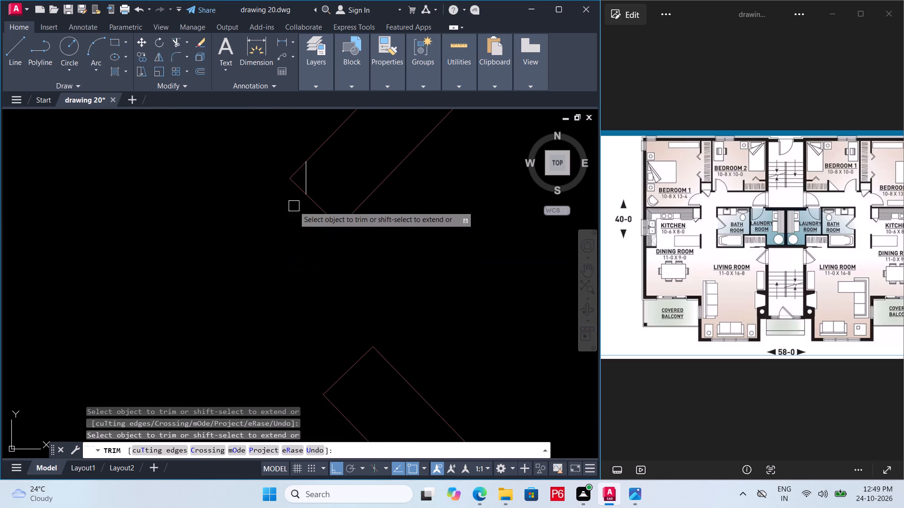
pyautogui.click(311, 174)
pyautogui.scroll(-5, 258, 192)
pyautogui.scroll(4, 260, 274)
pyautogui.press('Escape')
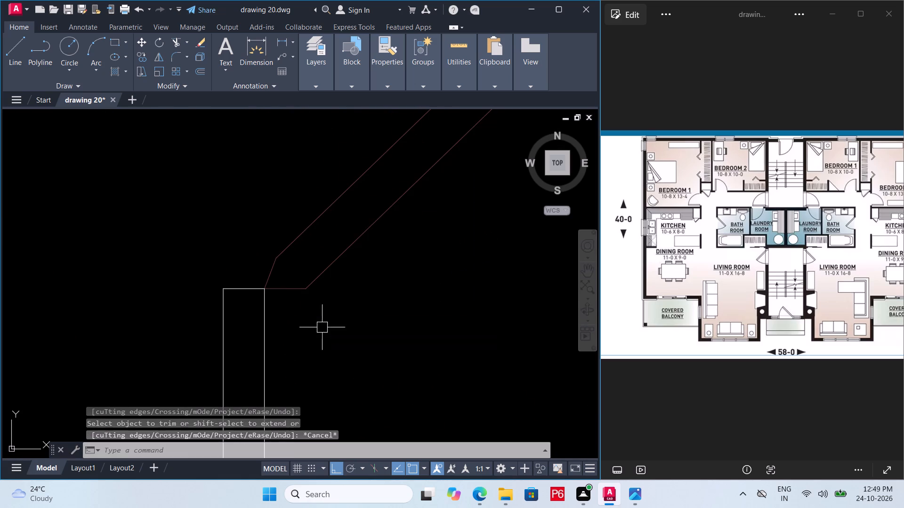
pyautogui.scroll(-3, 304, 340)
pyautogui.hotkey('ctrl', 's')
pyautogui.hotkey('ctrl', 's')
pyautogui.keyDown('ctrl'); pyautogui.scroll(-2, 302, 339); pyautogui.keyUp('ctrl')
pyautogui.hotkey('ctrl', 's')
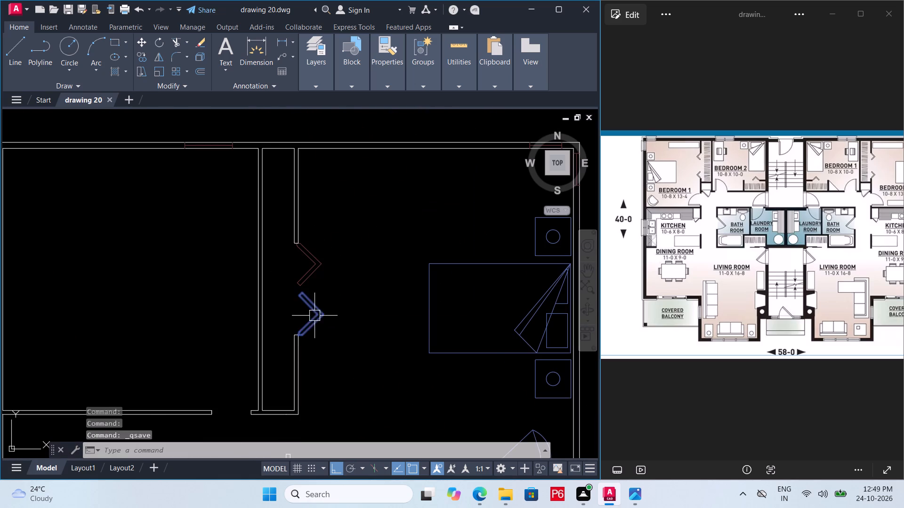
# Move both folding doors horizontally about 0.1 so the upper door's corner meets the closet-side corner of the wall end, and save.
pyautogui.click(315, 316)
pyautogui.click(304, 273)
pyautogui.scroll(1, 292, 254)
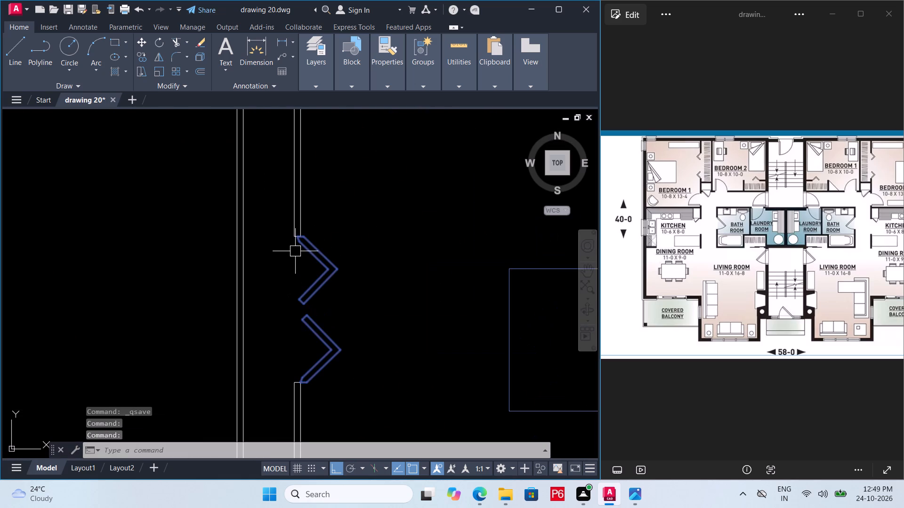
pyautogui.write('m')
pyautogui.press('space')
pyautogui.scroll(2, 297, 241)
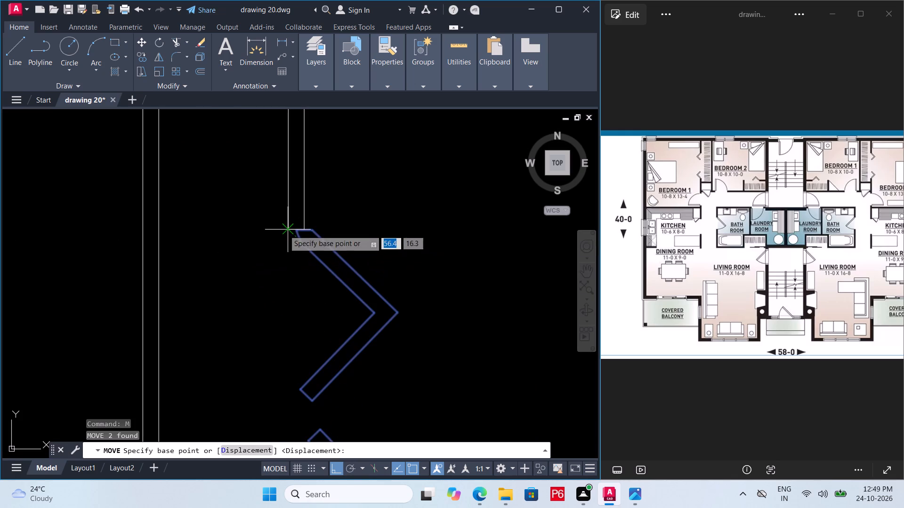
pyautogui.click(296, 230)
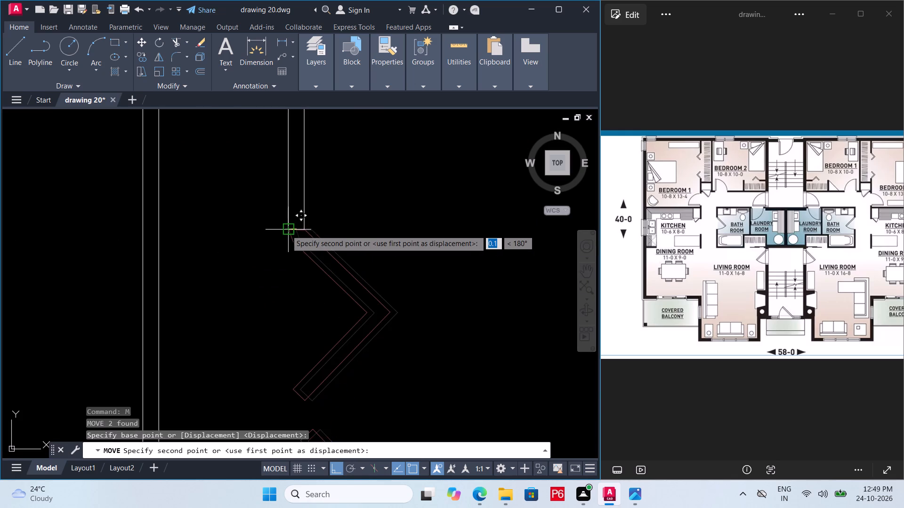
pyautogui.click(286, 230)
pyautogui.scroll(-2, 299, 210)
pyautogui.hotkey('ctrl', 's')
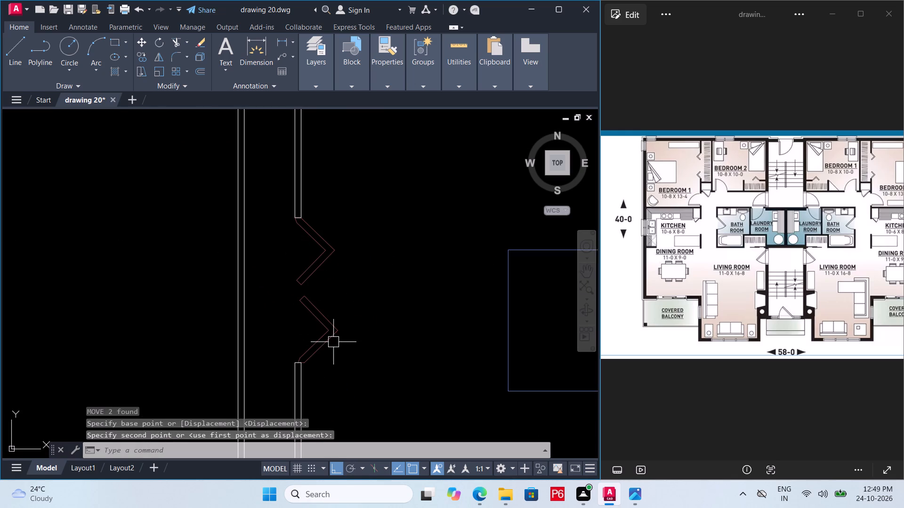
pyautogui.hotkey('ctrl', 's')
pyautogui.hotkey('ctrl', 's')
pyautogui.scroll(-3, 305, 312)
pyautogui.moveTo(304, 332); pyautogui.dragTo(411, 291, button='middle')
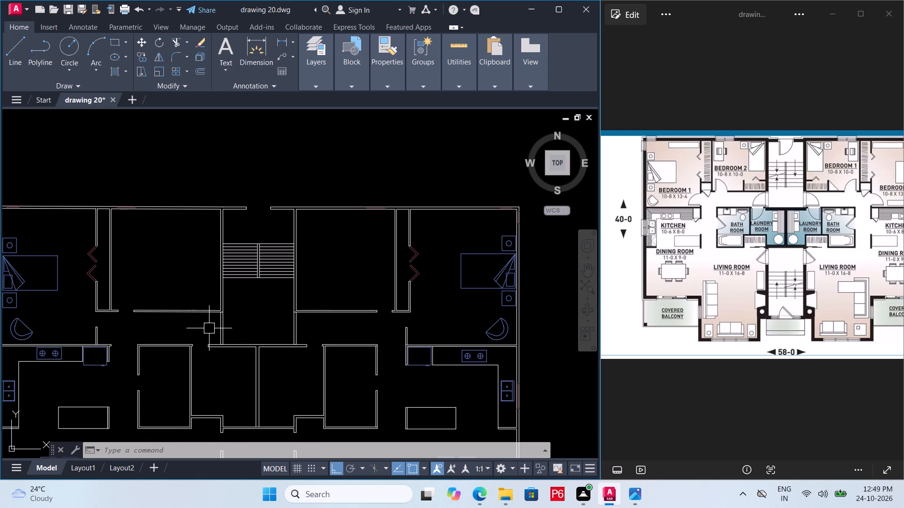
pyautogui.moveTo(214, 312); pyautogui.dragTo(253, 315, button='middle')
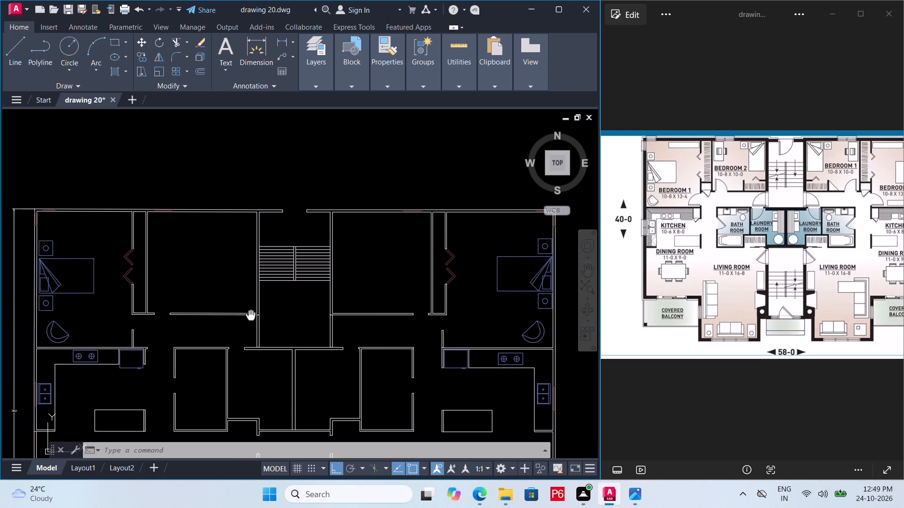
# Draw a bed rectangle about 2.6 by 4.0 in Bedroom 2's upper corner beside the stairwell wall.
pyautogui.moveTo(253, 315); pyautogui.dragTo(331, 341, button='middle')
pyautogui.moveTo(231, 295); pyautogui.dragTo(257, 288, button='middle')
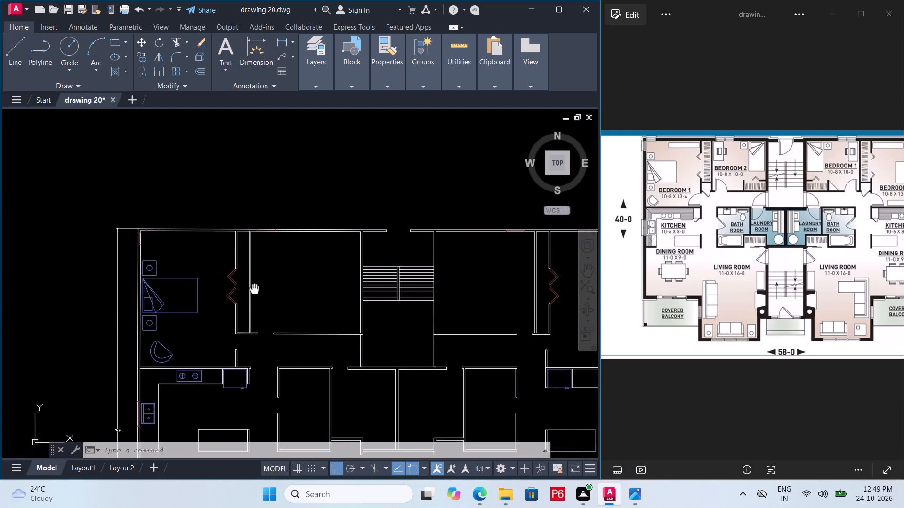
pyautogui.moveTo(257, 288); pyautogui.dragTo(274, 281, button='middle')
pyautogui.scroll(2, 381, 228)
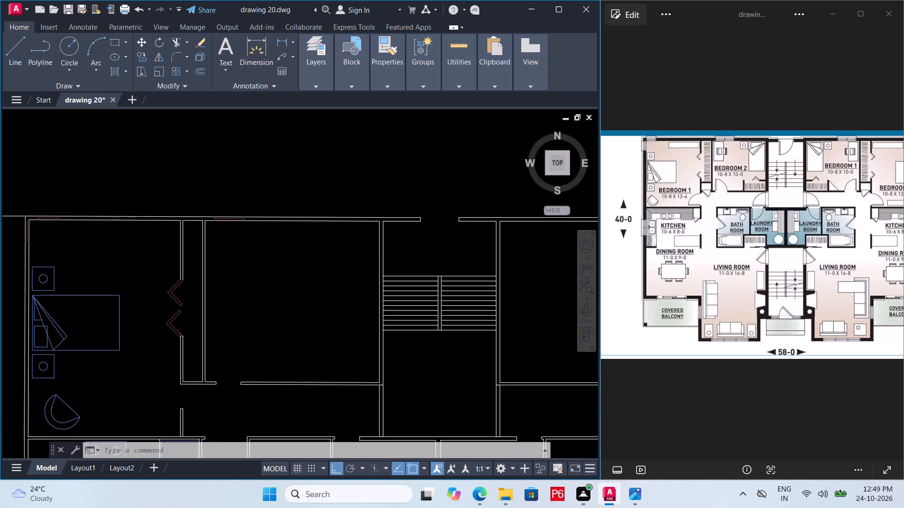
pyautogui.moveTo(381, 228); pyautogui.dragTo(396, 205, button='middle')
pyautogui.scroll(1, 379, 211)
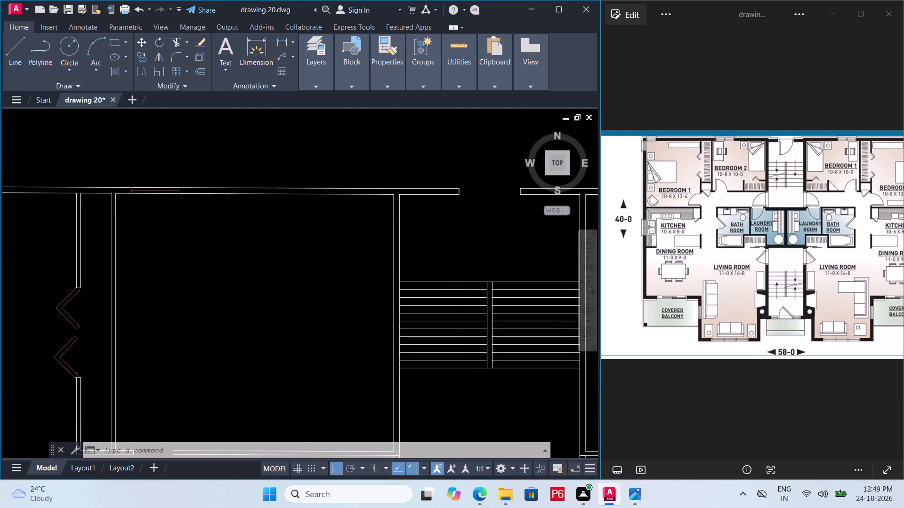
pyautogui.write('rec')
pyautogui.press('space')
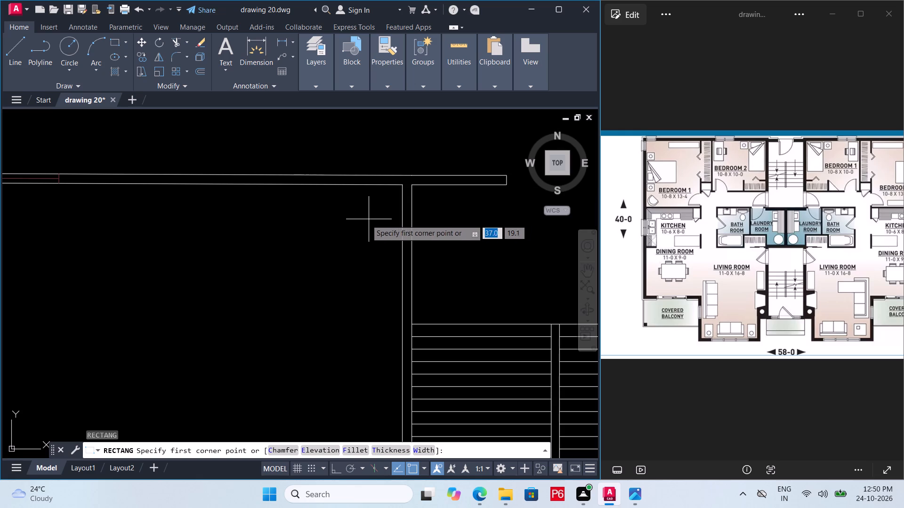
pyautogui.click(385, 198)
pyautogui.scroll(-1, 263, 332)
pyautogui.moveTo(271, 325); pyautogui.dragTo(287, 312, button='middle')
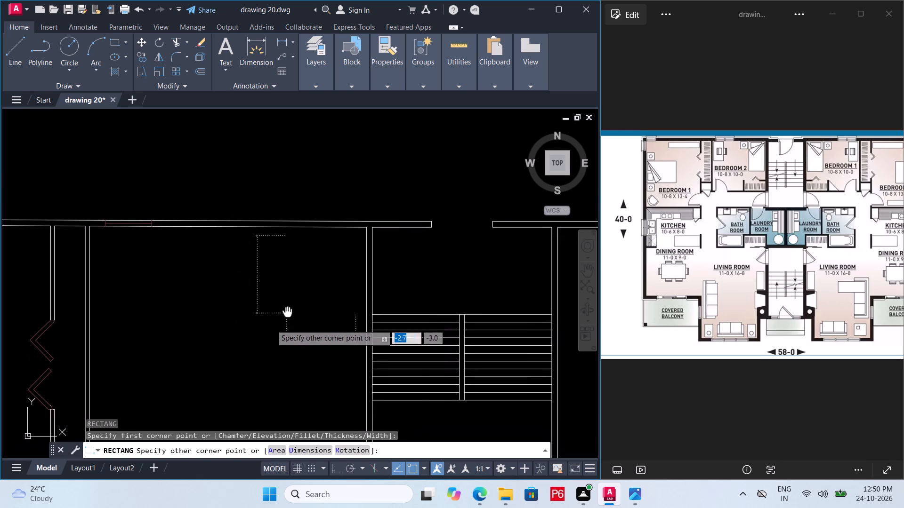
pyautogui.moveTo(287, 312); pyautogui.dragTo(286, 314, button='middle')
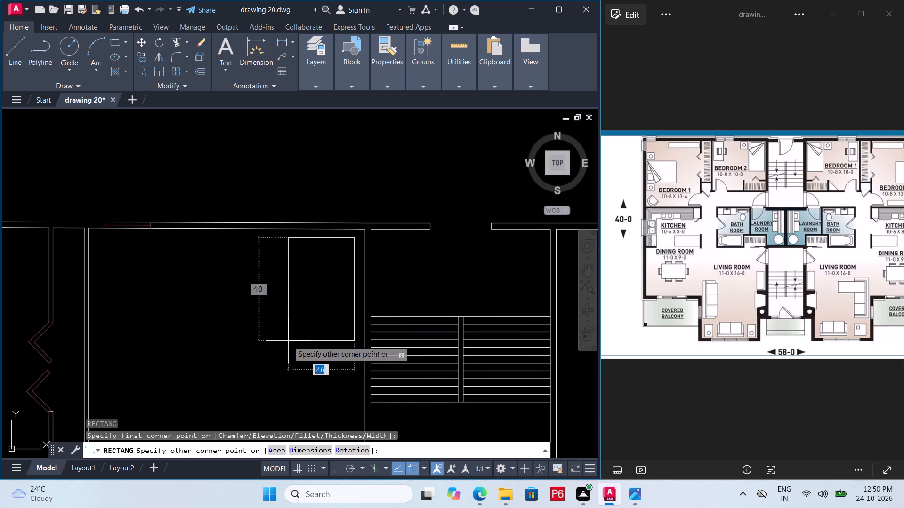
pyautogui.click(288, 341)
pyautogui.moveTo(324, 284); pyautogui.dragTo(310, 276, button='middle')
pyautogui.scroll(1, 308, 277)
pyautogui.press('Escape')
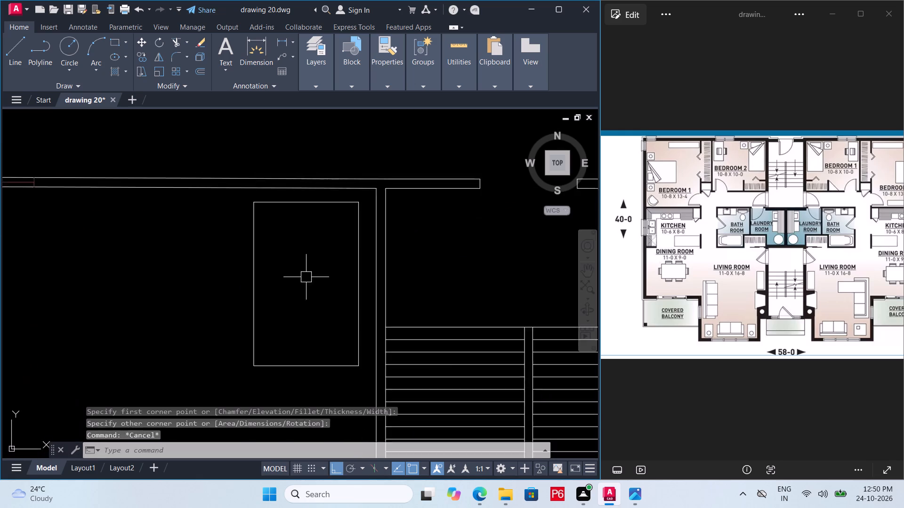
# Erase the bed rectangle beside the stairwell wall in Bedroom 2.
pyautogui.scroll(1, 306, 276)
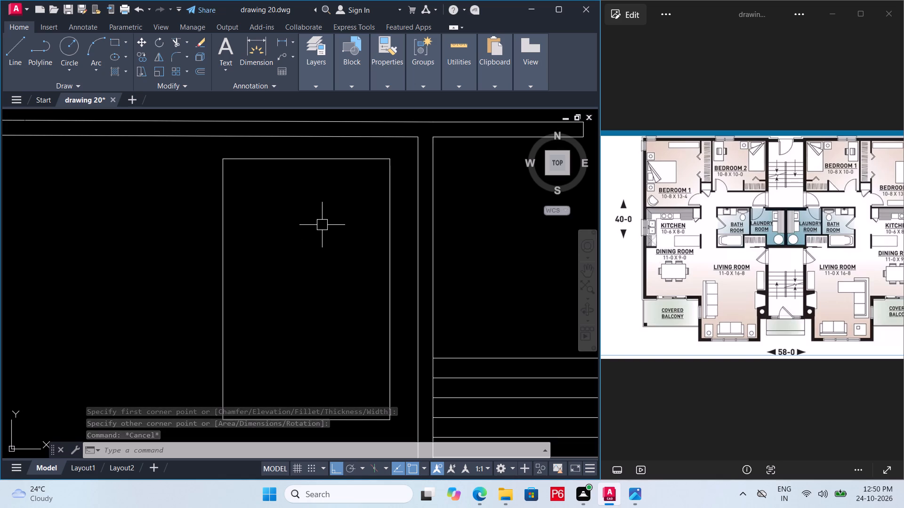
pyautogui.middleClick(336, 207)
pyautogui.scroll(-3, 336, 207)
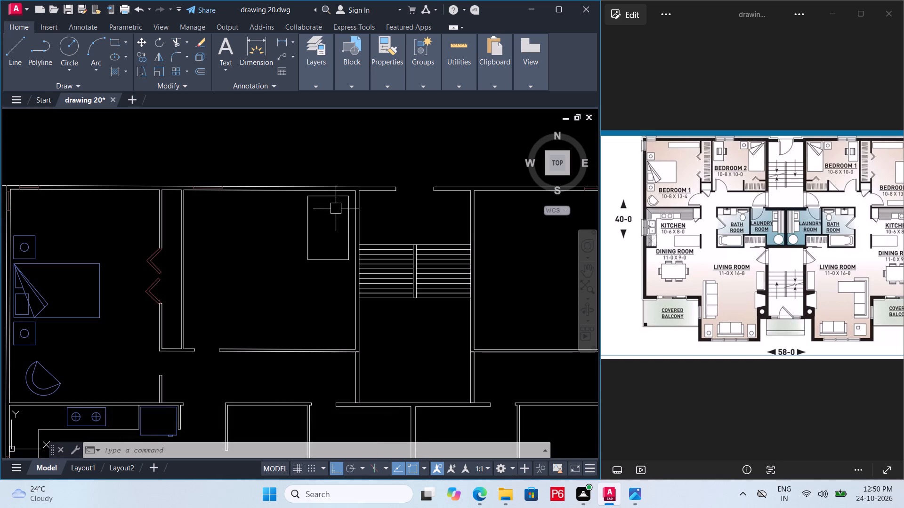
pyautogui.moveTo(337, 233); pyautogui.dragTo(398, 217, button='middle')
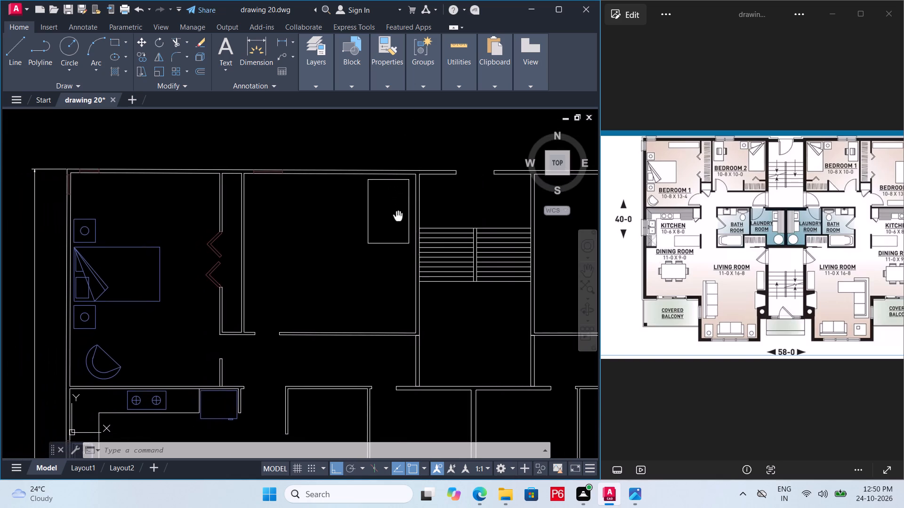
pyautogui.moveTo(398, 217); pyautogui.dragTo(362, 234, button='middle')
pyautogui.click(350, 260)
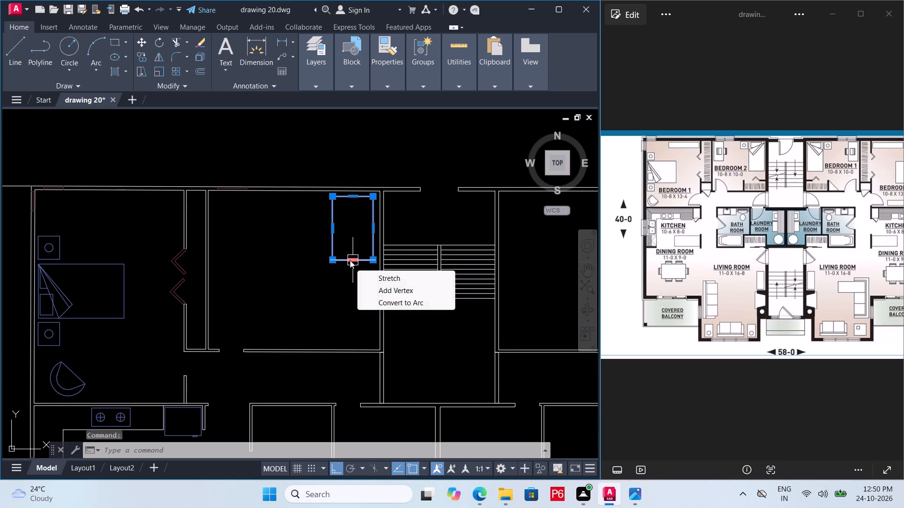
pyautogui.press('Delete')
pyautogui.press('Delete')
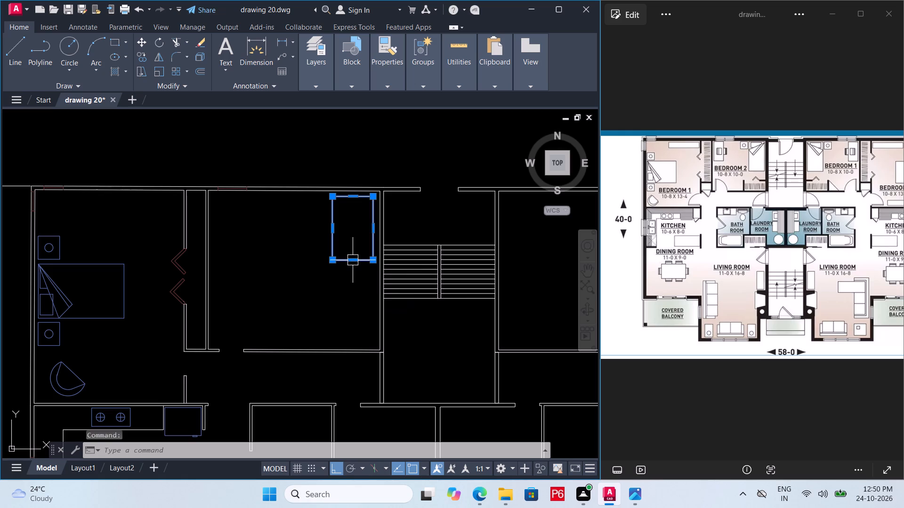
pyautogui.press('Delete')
# Draw the bed outline as an upright rectangle in Bedroom 2's upper corner, just off the top and stairwell walls.
pyautogui.write('rec')
pyautogui.press('space')
pyautogui.scroll(1, 369, 207)
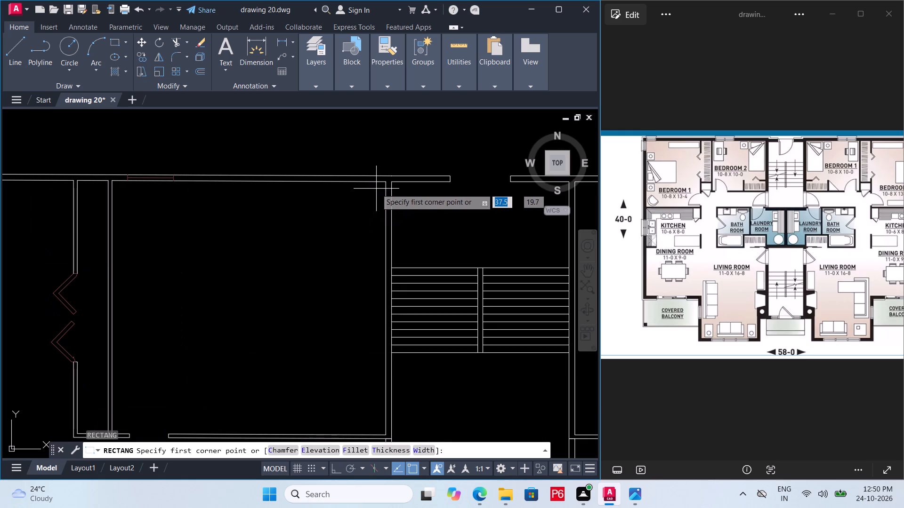
pyautogui.click(376, 189)
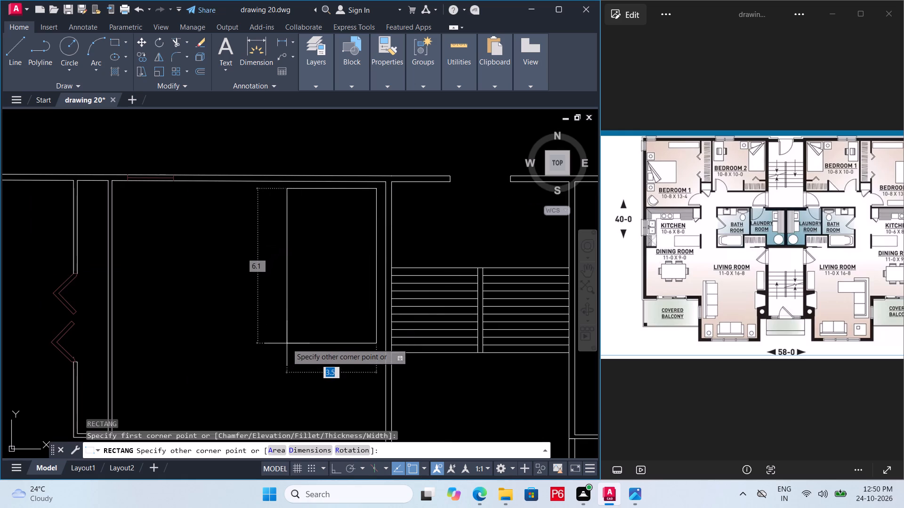
pyautogui.click(283, 325)
pyautogui.press('space')
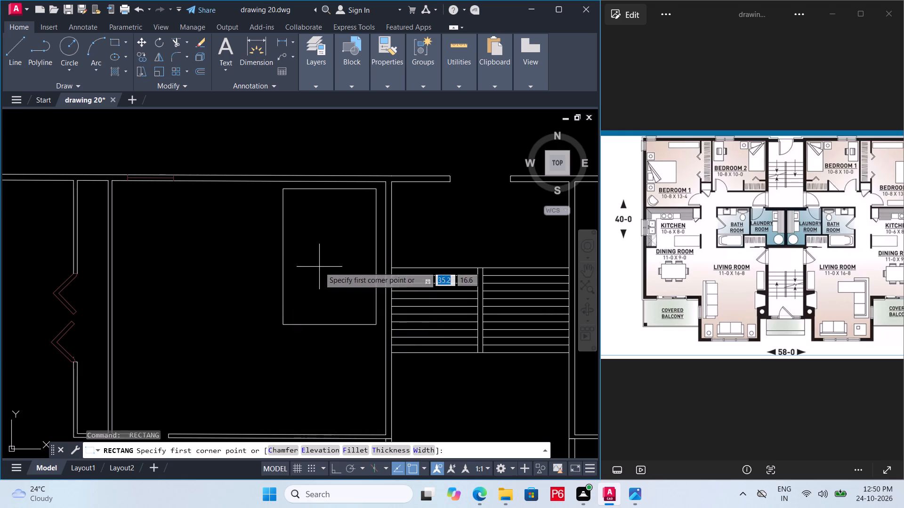
pyautogui.click(287, 267)
pyautogui.press('Escape')
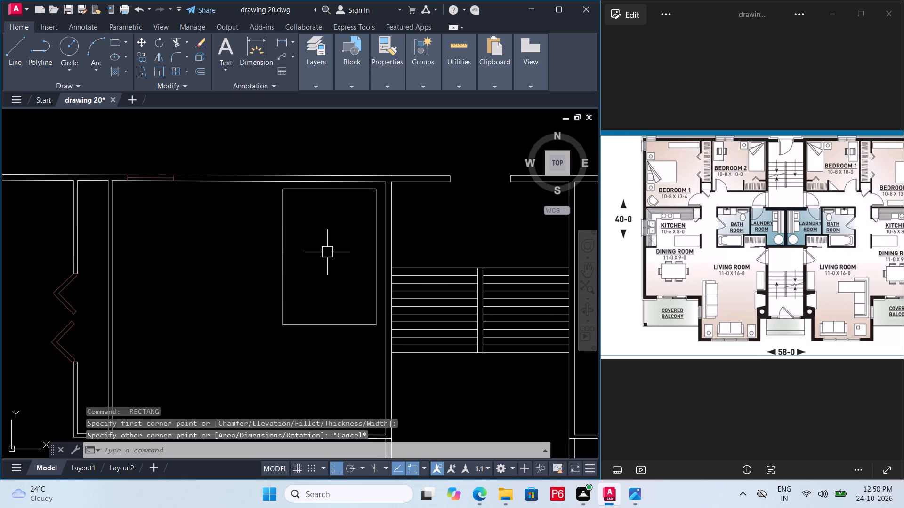
# Draw a pillow rectangle about 1.8 by 1.1 centred near the head of the Bedroom 2 bed.
pyautogui.scroll(2, 354, 198)
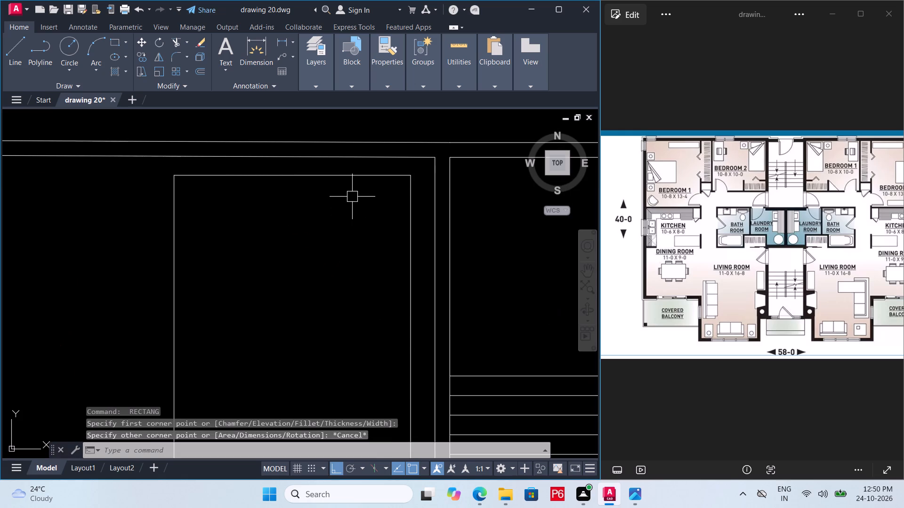
pyautogui.write('rec')
pyautogui.press('space')
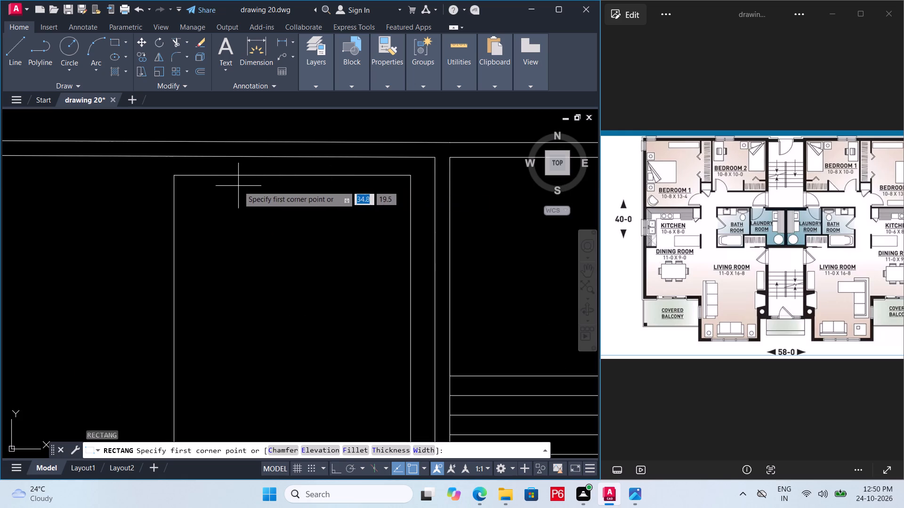
pyautogui.moveTo(238, 186); pyautogui.dragTo(242, 191)
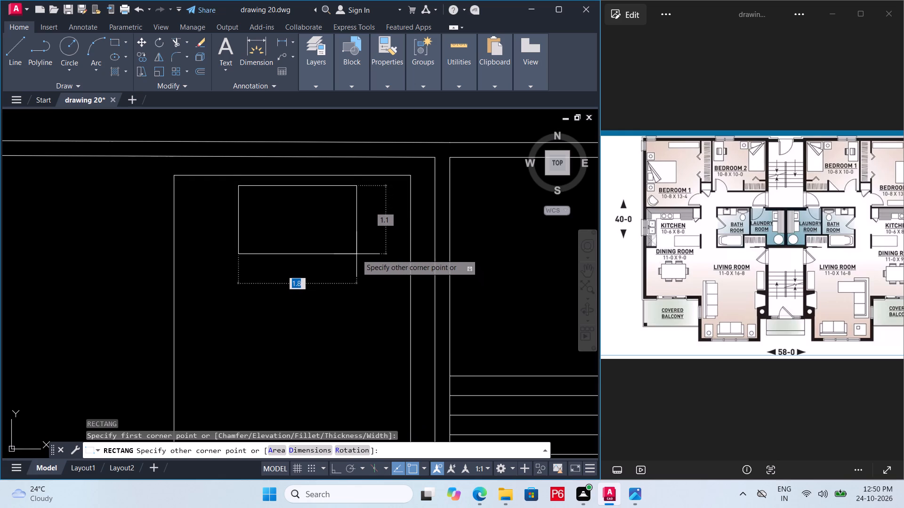
pyautogui.click(356, 254)
pyautogui.press('Escape')
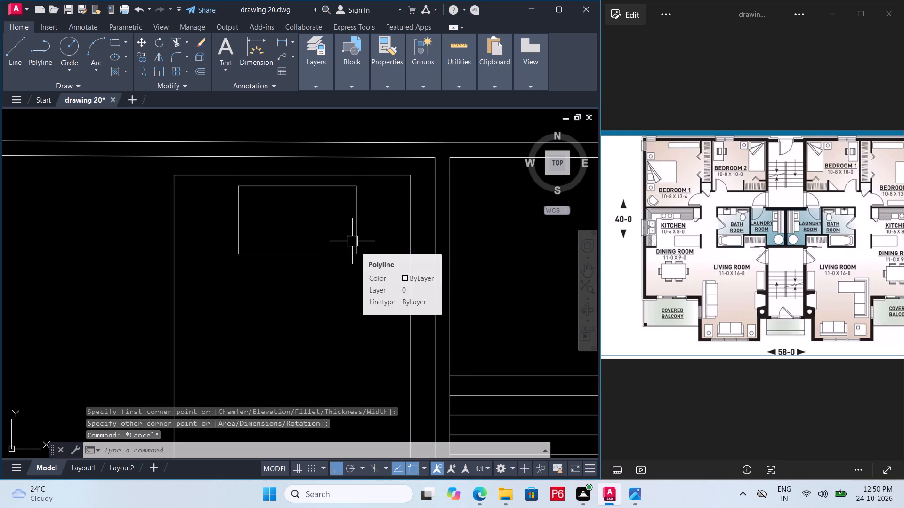
# With ortho off, draw the folded-blanket triangle across the bed from its stairwell-side edge, add an inner fold line, and save.
pyautogui.press('l')
pyautogui.press('space')
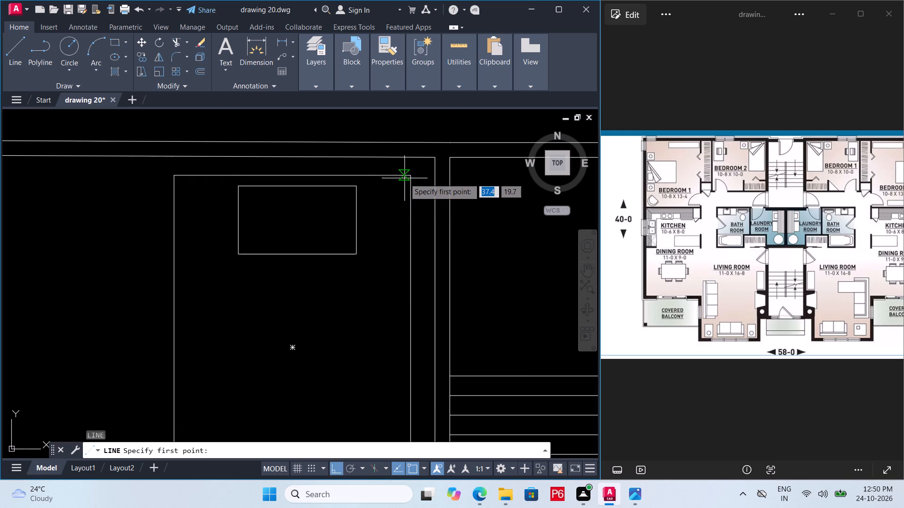
pyautogui.click(409, 186)
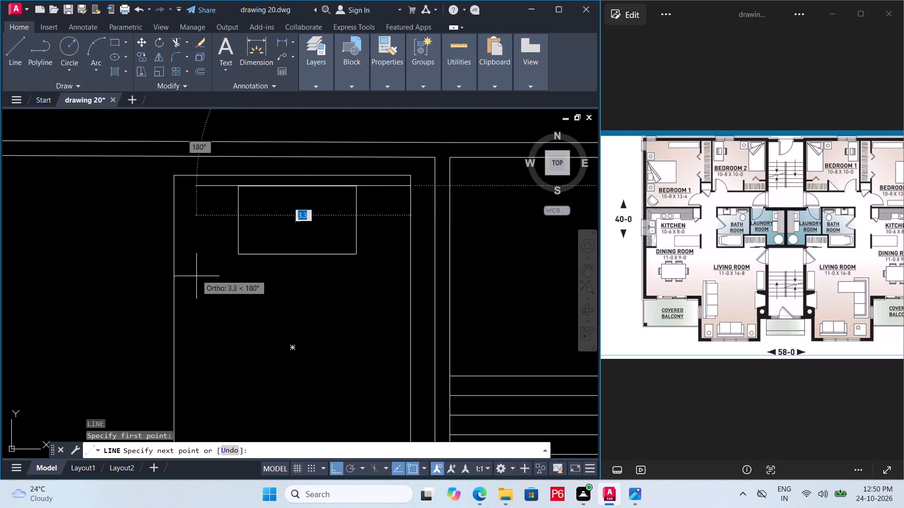
pyautogui.press('F7')
pyautogui.press('F8')
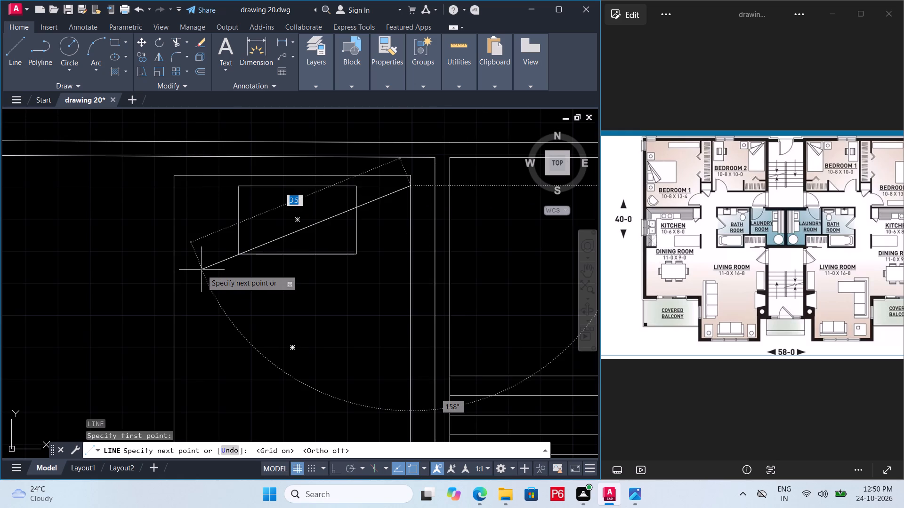
pyautogui.press('F7')
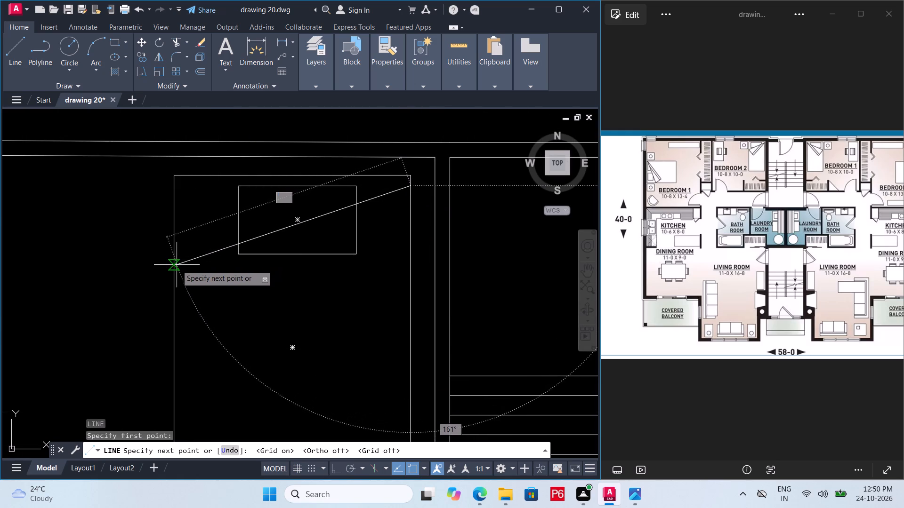
pyautogui.click(174, 268)
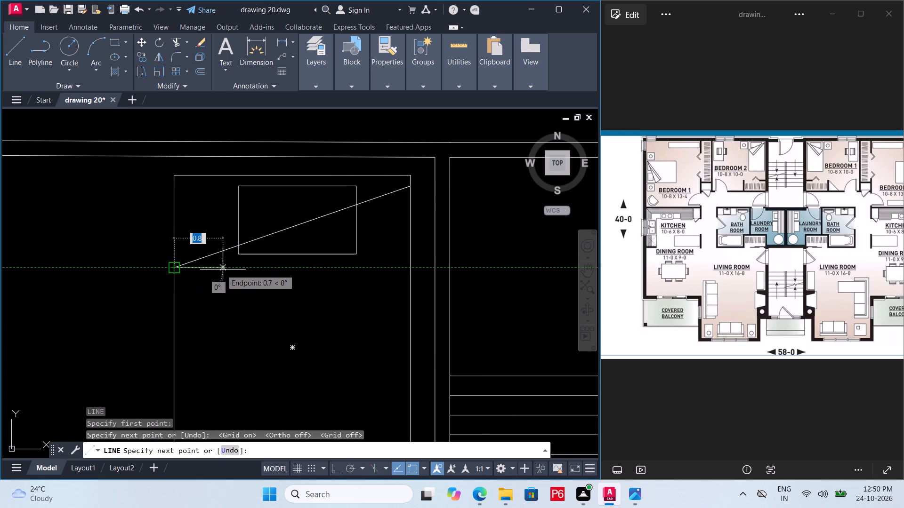
pyautogui.moveTo(244, 306); pyautogui.dragTo(257, 292)
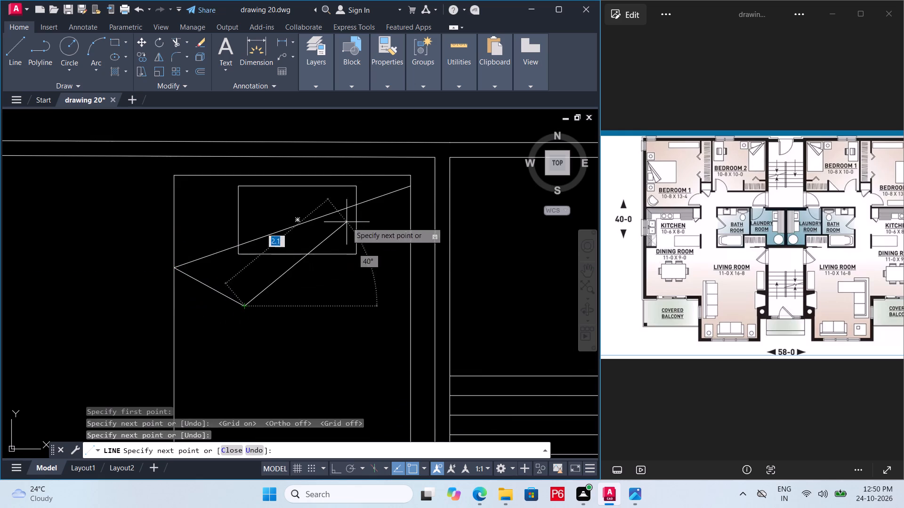
pyautogui.click(410, 189)
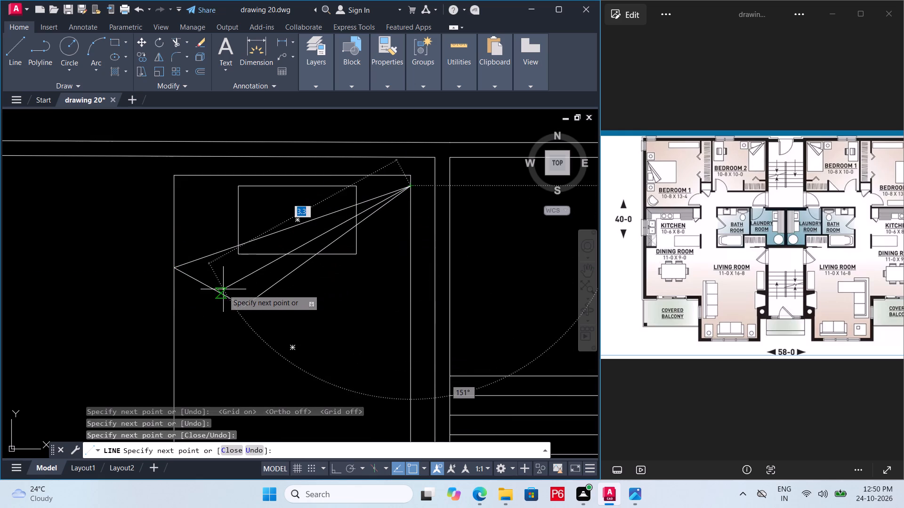
pyautogui.click(221, 296)
pyautogui.hotkey('ctrl', 's')
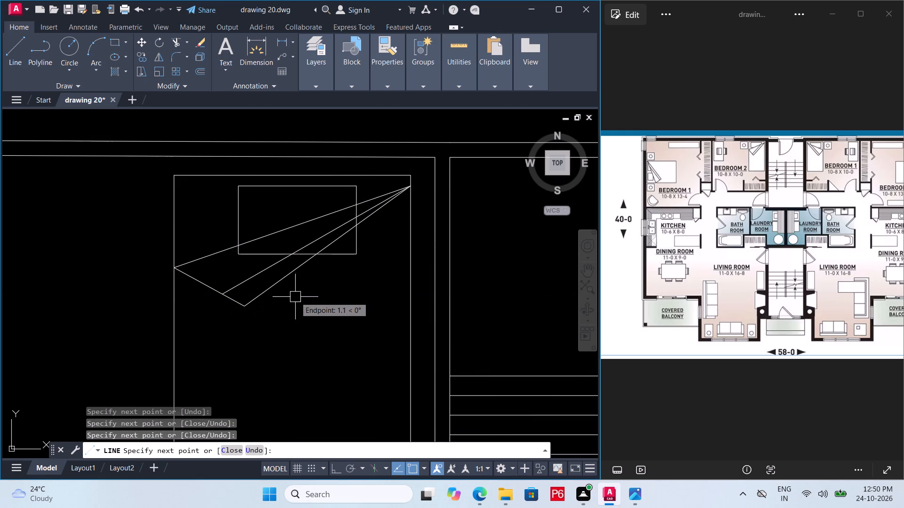
pyautogui.hotkey('ctrl', 's')
# Trim the pillow outline where it lies under and below the folded-blanket lines, and save the drawing.
pyautogui.scroll(2, 275, 260)
pyautogui.write('tr')
pyautogui.press('space')
pyautogui.press('space')
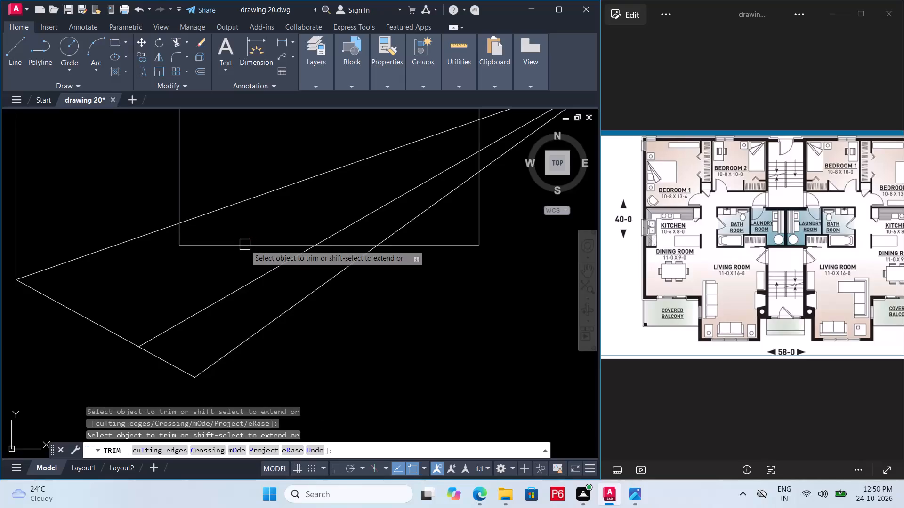
pyautogui.click(245, 245)
pyautogui.click(178, 243)
pyautogui.click(353, 246)
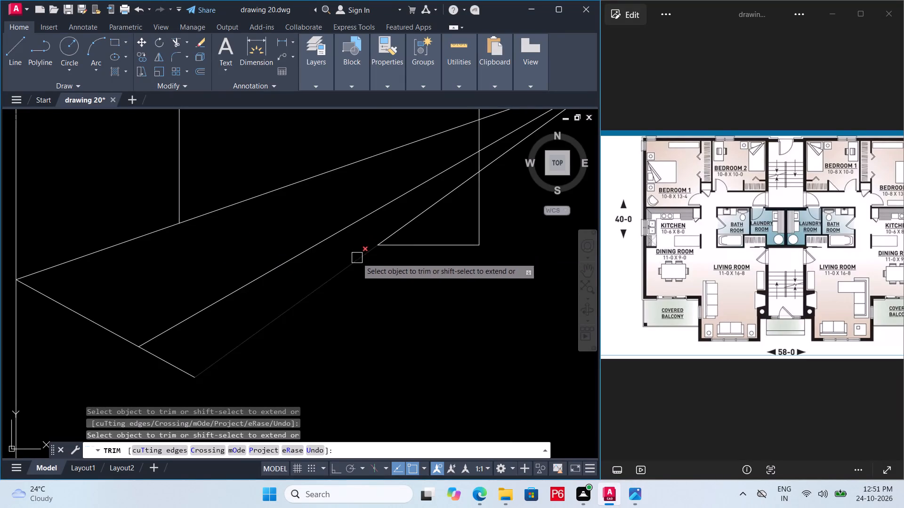
pyautogui.scroll(-1, 361, 285)
pyautogui.moveTo(417, 261); pyautogui.dragTo(422, 258)
pyautogui.click(434, 248)
pyautogui.scroll(-2, 422, 255)
pyautogui.scroll(6, 431, 229)
pyautogui.click(353, 240)
pyautogui.moveTo(355, 334); pyautogui.dragTo(355, 326)
pyautogui.scroll(-4, 364, 259)
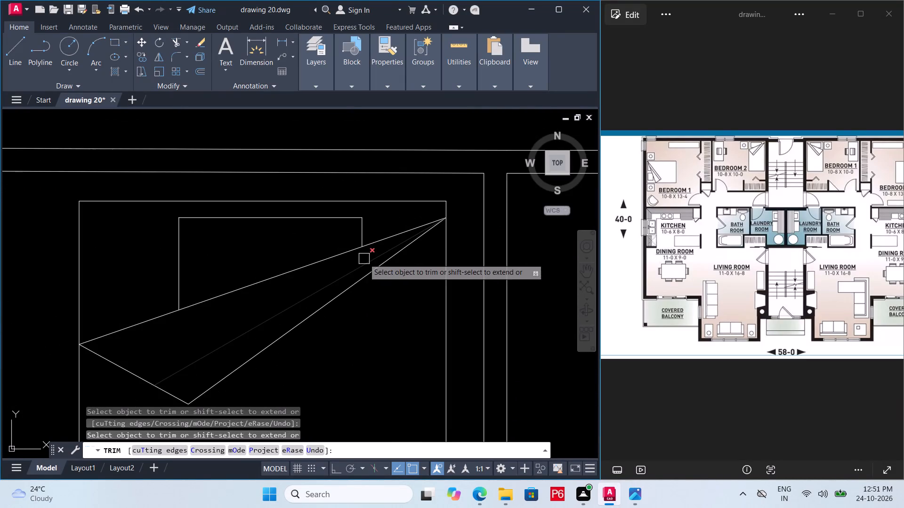
pyautogui.hotkey('ctrl', 's')
pyautogui.hotkey('ctrl', 's')
pyautogui.hotkey('ctrl', 's')
pyautogui.scroll(-4, 364, 259)
pyautogui.moveTo(365, 250); pyautogui.dragTo(365, 230, button='middle')
pyautogui.press('space')
# Group the bed outline, pillow and blanket lines into a block named bb.
pyautogui.scroll(3, 377, 237)
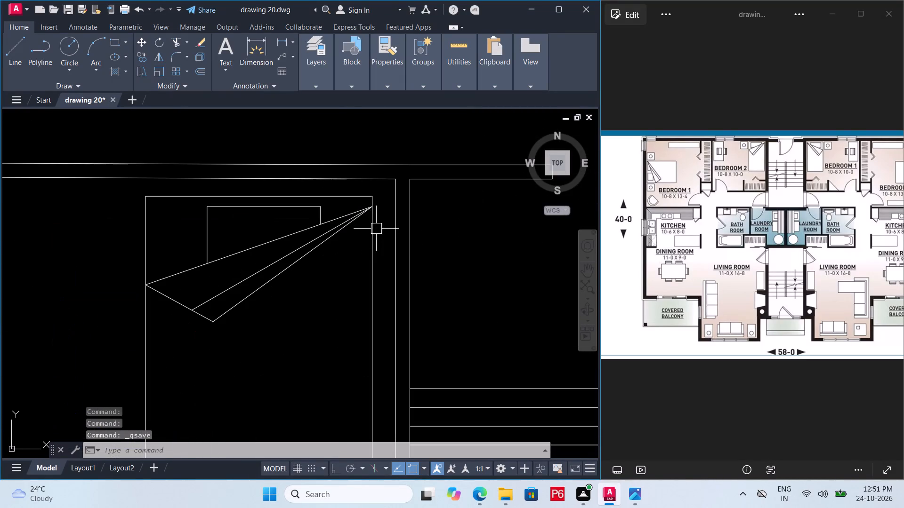
pyautogui.moveTo(380, 217); pyautogui.dragTo(374, 218)
pyautogui.doubleClick(228, 262)
pyautogui.scroll(-1, 234, 241)
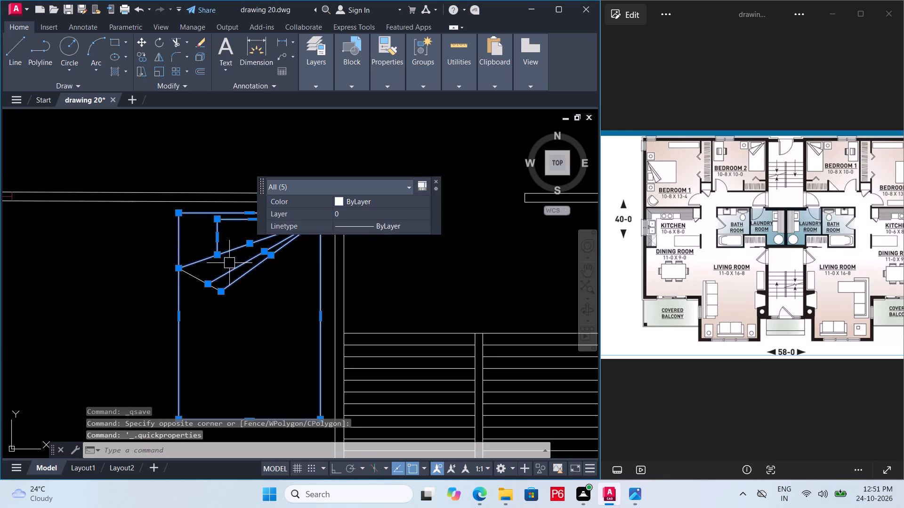
pyautogui.click(186, 278)
pyautogui.scroll(-2, 282, 278)
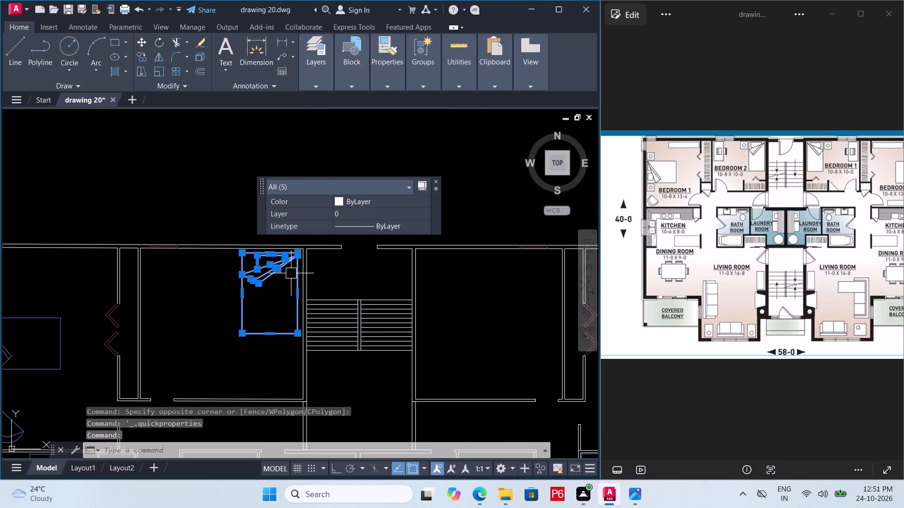
pyautogui.press('b')
pyautogui.press('space')
pyautogui.write('bb')
pyautogui.click(507, 340)
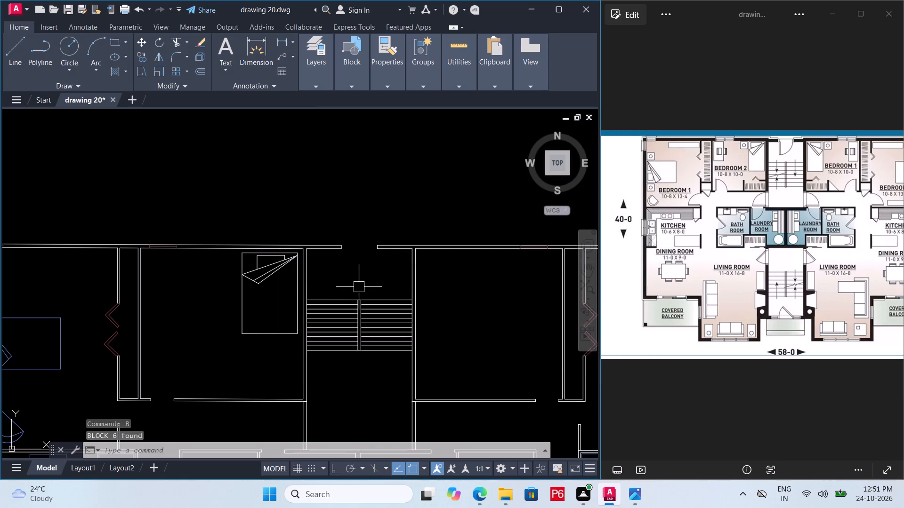
# Assign the Bedroom 2 bed block to the furniture layer and save the drawing.
pyautogui.press('Escape')
pyautogui.click(283, 265)
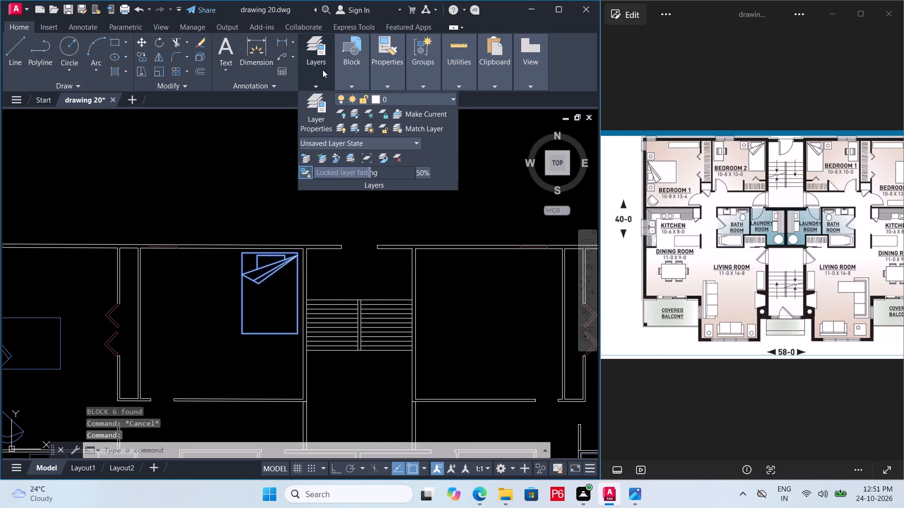
pyautogui.click(323, 70)
pyautogui.click(403, 98)
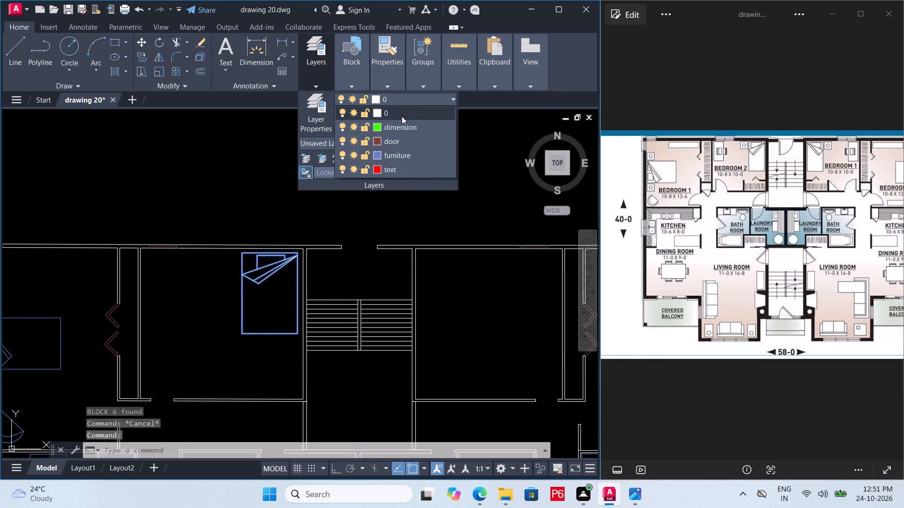
pyautogui.click(397, 155)
pyautogui.press('Escape')
pyautogui.click(283, 236)
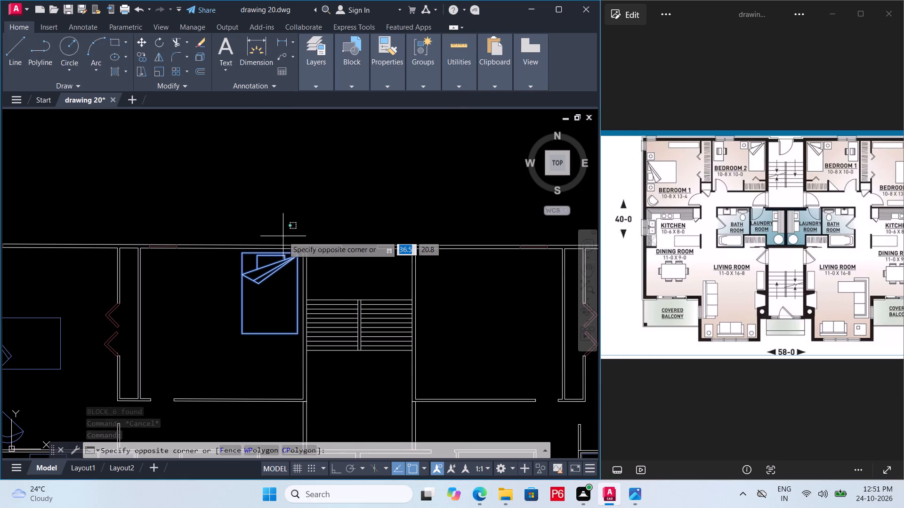
pyautogui.hotkey('ctrl', 's')
pyautogui.hotkey('ctrl', 's')
pyautogui.hotkey('ctrl', 's')
pyautogui.click(270, 262)
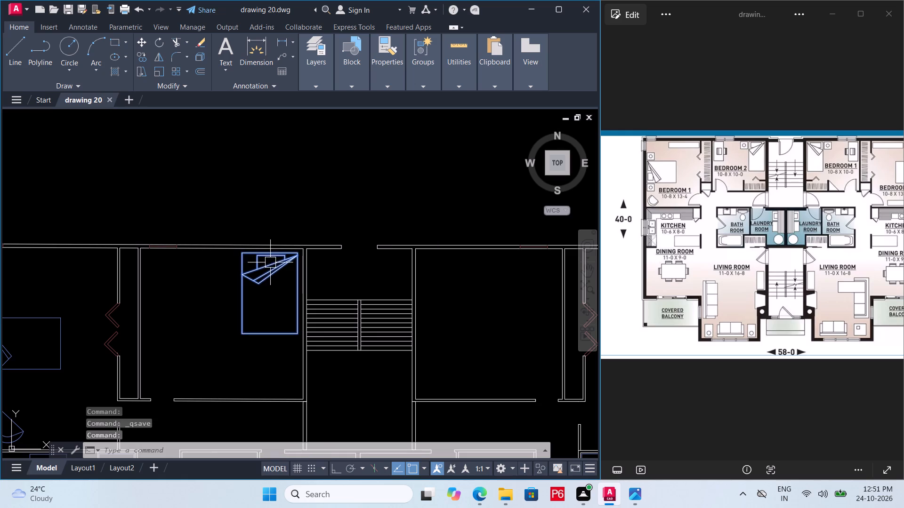
pyautogui.click(321, 84)
pyautogui.click(370, 95)
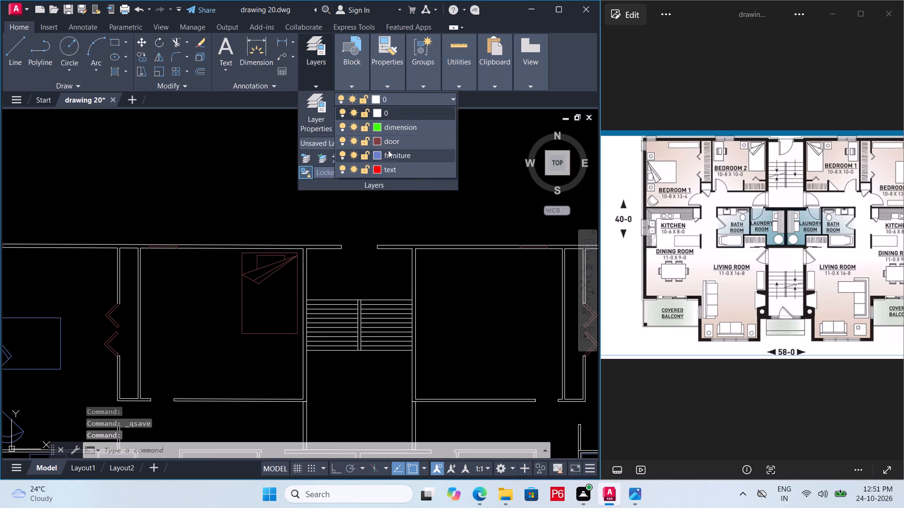
pyautogui.click(388, 151)
pyautogui.click(288, 167)
pyautogui.click(251, 181)
pyautogui.moveTo(291, 190); pyautogui.dragTo(298, 190)
pyautogui.moveTo(378, 188); pyautogui.dragTo(382, 188)
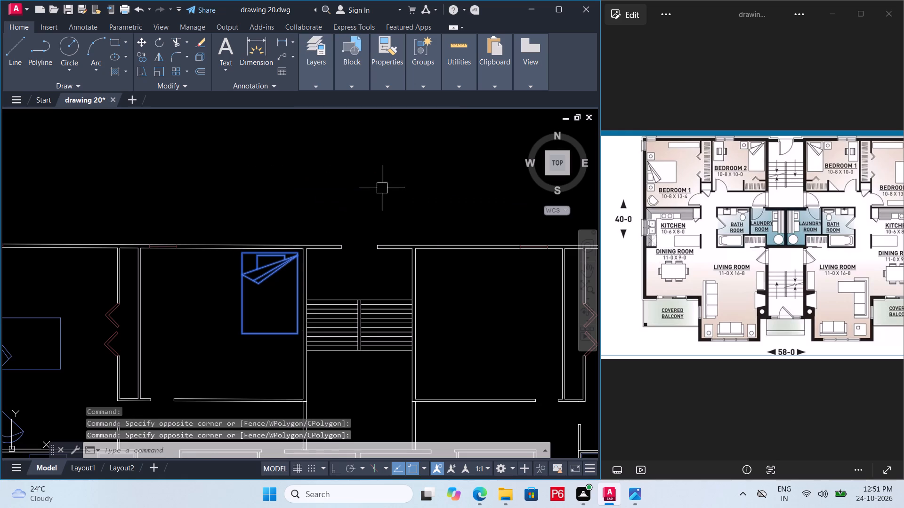
pyautogui.moveTo(382, 188); pyautogui.dragTo(394, 188)
pyautogui.click(440, 187)
pyautogui.press('space')
pyautogui.press('space')
pyautogui.press('`')
pyautogui.press('Escape')
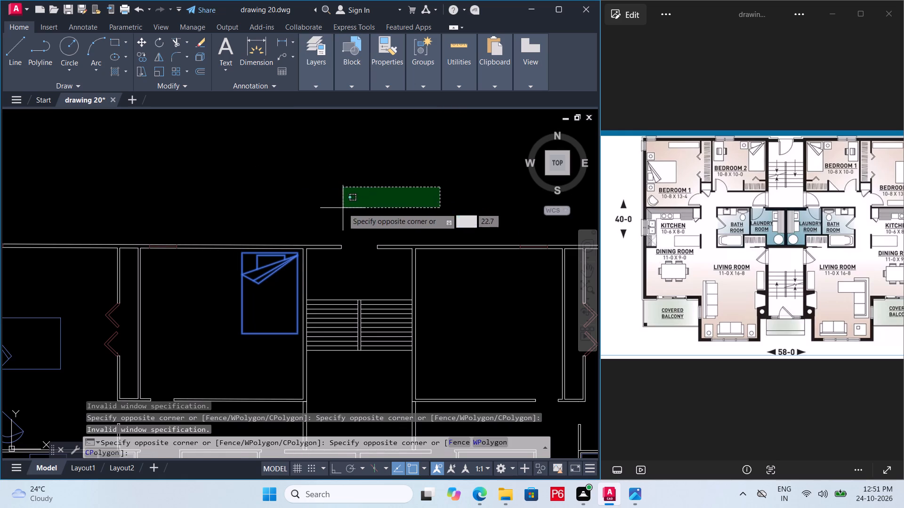
pyautogui.press('Escape')
pyautogui.hotkey('ctrl', 's')
pyautogui.hotkey('ctrl', 's')
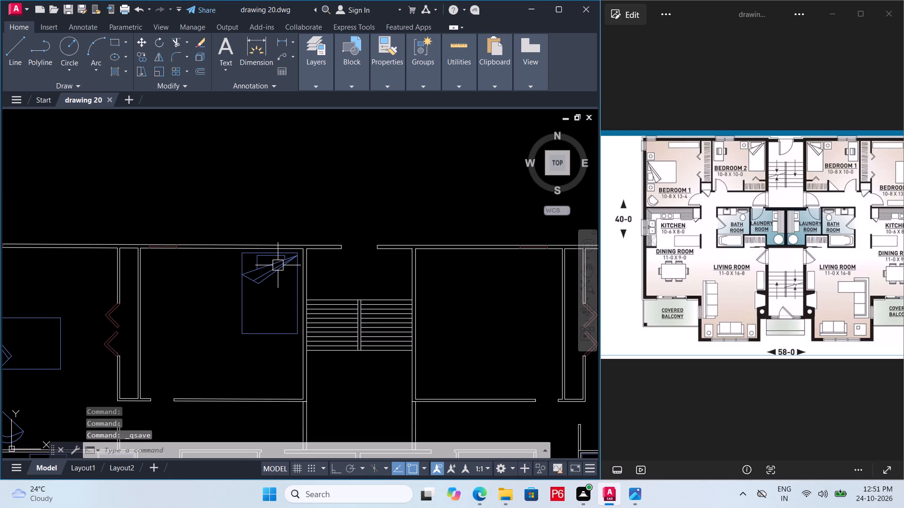
# With ortho on, copy the bed block about 11.9 horizontally across the stairwell into the right apartment's Bedroom 1, and save.
pyautogui.click(274, 271)
pyautogui.moveTo(341, 279); pyautogui.dragTo(282, 263, button='middle')
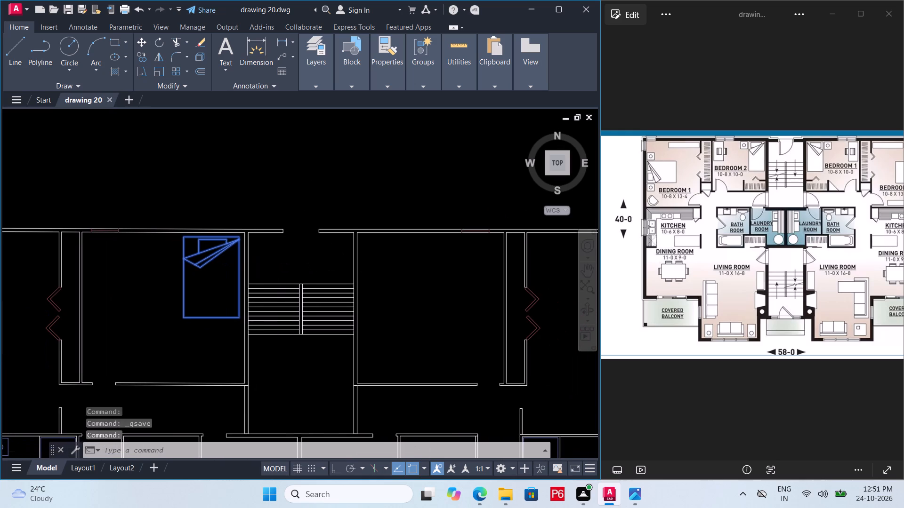
pyautogui.scroll(2, 239, 327)
pyautogui.press('m')
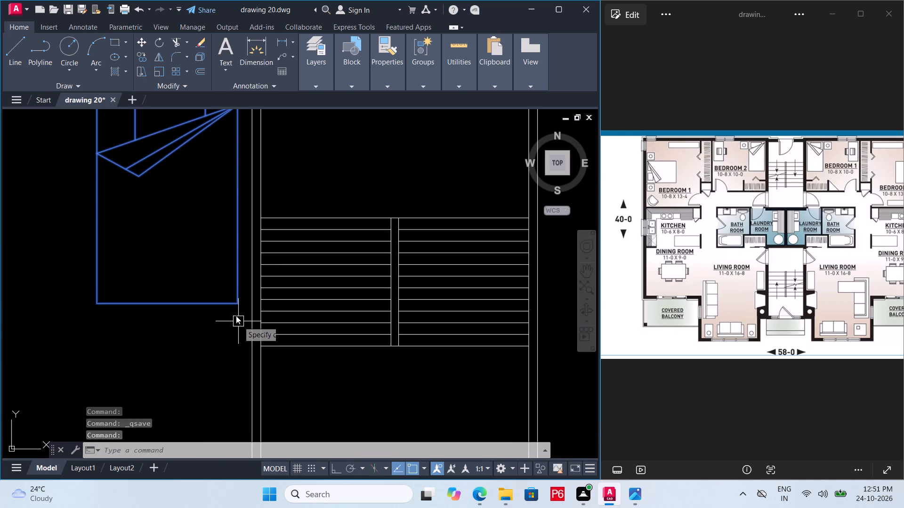
pyautogui.press('BackSpace')
pyautogui.write('co')
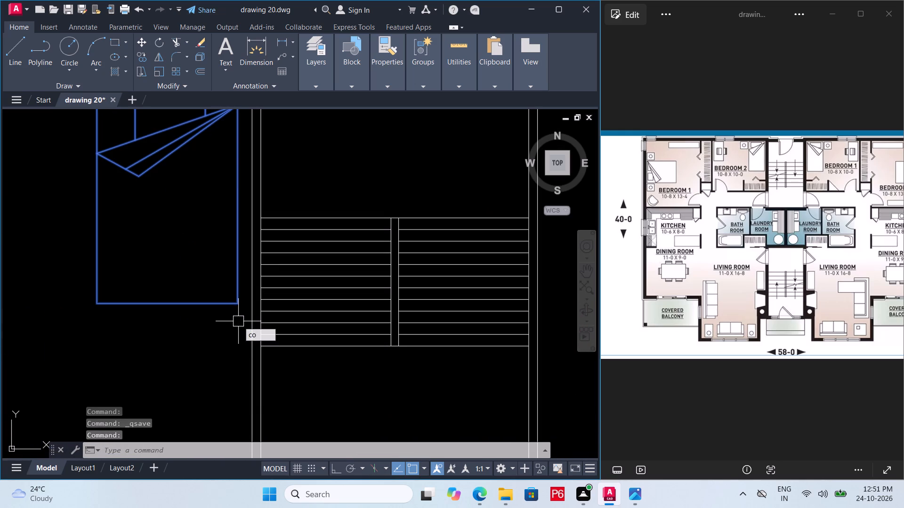
pyautogui.press('space')
pyautogui.click(238, 307)
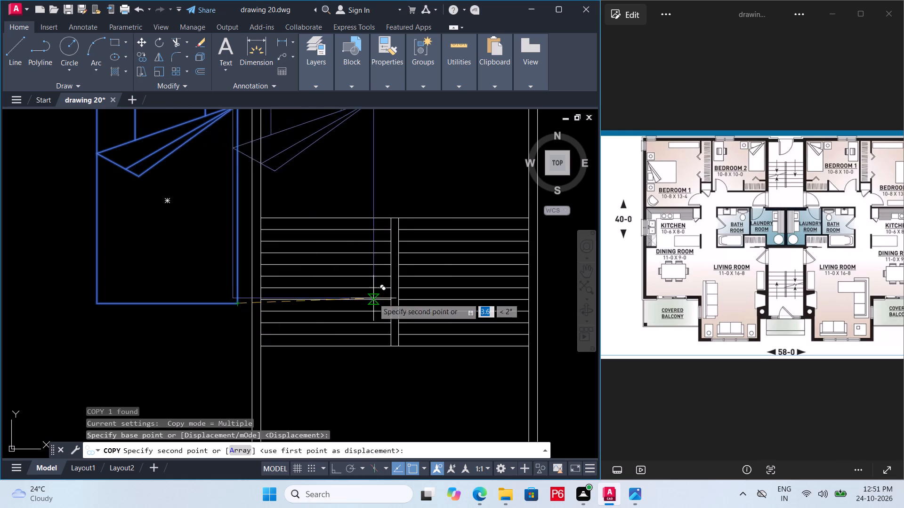
pyautogui.scroll(-3, 294, 306)
pyautogui.scroll(3, 364, 308)
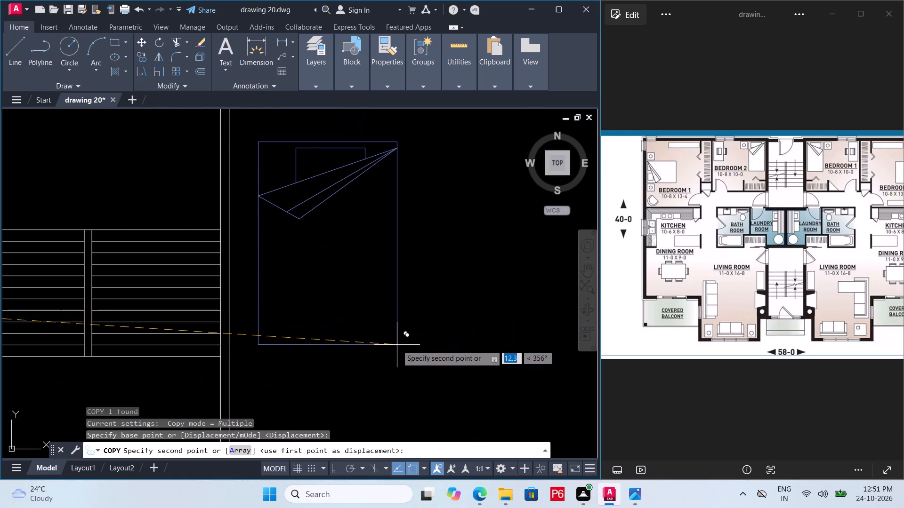
pyautogui.press('F8')
pyautogui.scroll(-1, 394, 335)
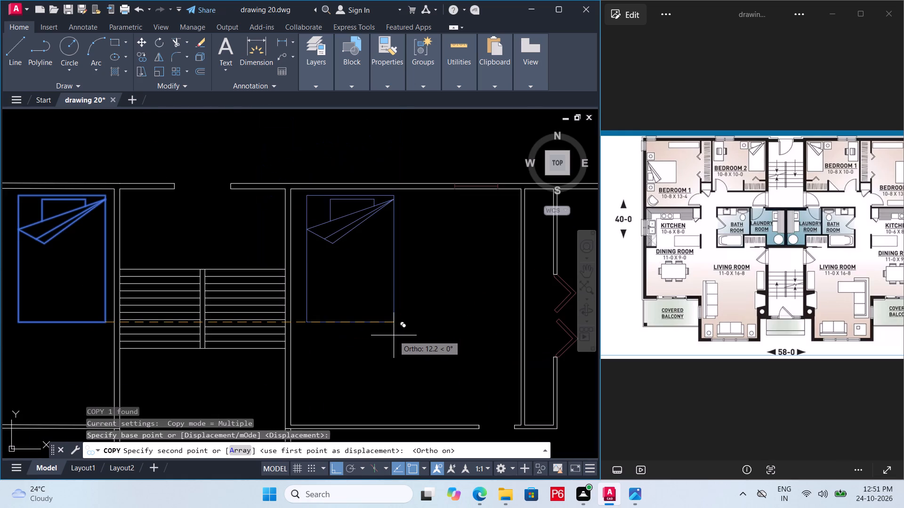
pyautogui.scroll(1, 394, 335)
pyautogui.scroll(-1, 394, 336)
pyautogui.moveTo(394, 333); pyautogui.dragTo(395, 350, button='middle')
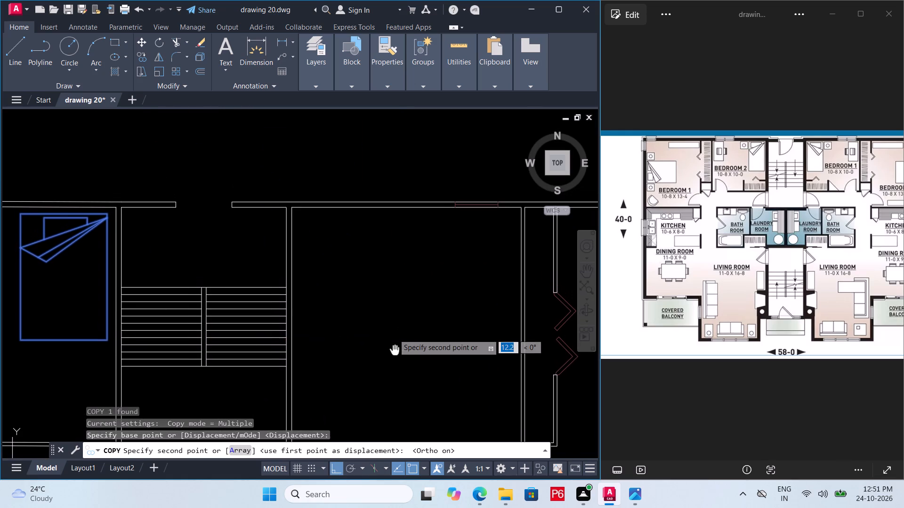
pyautogui.moveTo(395, 350); pyautogui.dragTo(395, 351, button='middle')
pyautogui.scroll(1, 394, 345)
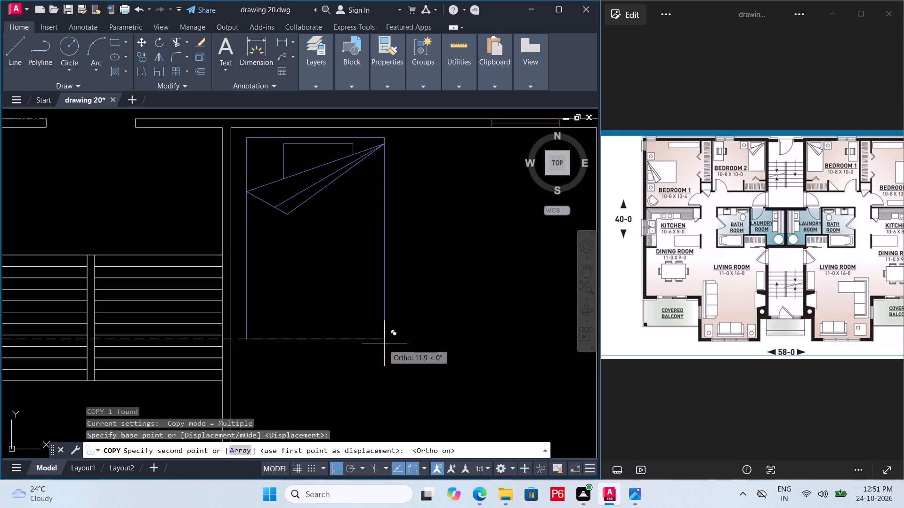
pyautogui.click(385, 343)
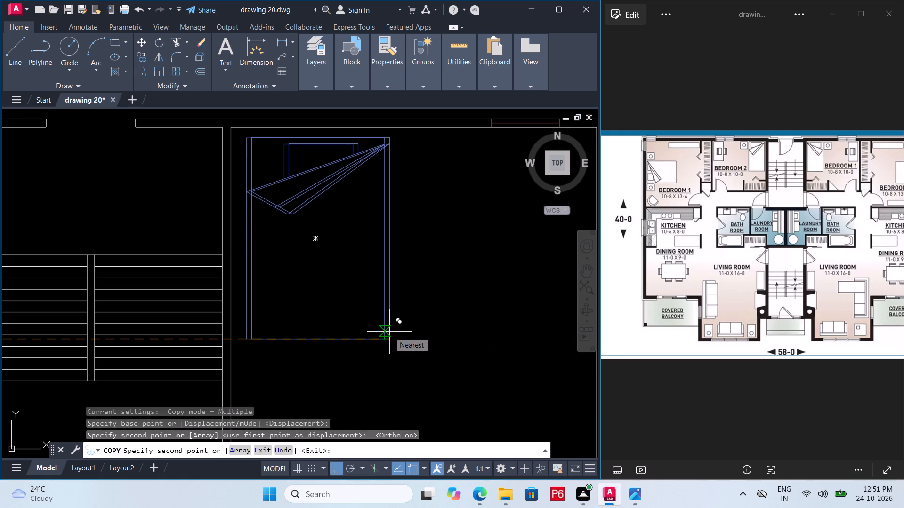
pyautogui.hotkey('ctrl', 's')
pyautogui.hotkey('ctrl', 's')
pyautogui.hotkey('ctrl', 's')
pyautogui.hotkey('ctrl', 's')
pyautogui.hotkey('ctrl', 's')
pyautogui.hotkey('ctrl', 's')
pyautogui.hotkey('ctrl', 's')
# Draw a nightstand rectangle about 1.1 by 1.0 beside the head of the Bedroom 2 bed, with a centred lamp circle of radius about 0.2.
pyautogui.scroll(-1, 401, 331)
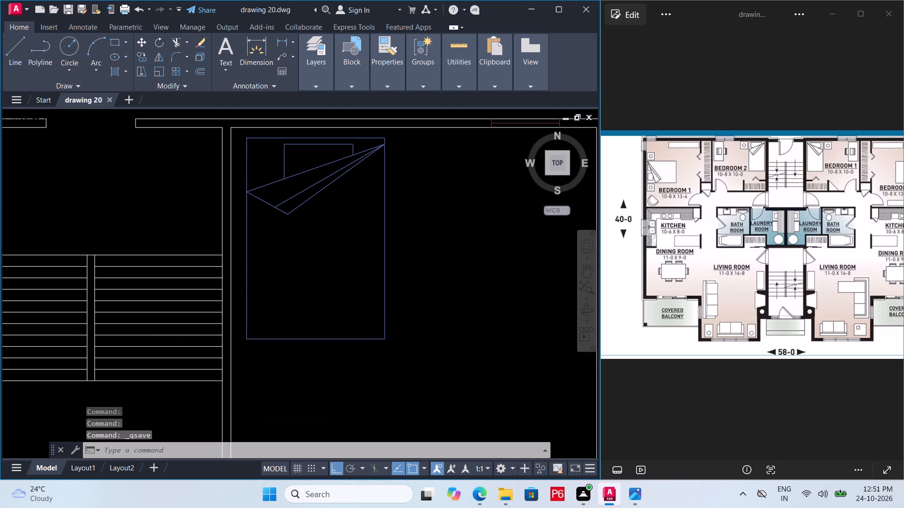
pyautogui.scroll(-2, 401, 331)
pyautogui.moveTo(401, 331); pyautogui.dragTo(475, 292, button='middle')
pyautogui.scroll(4, 324, 243)
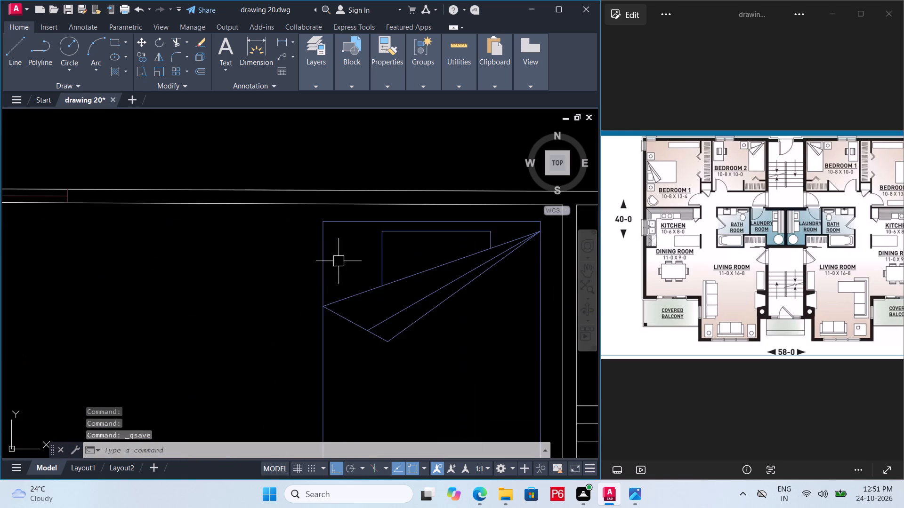
pyautogui.moveTo(341, 260); pyautogui.dragTo(372, 252, button='middle')
pyautogui.write('rec')
pyautogui.press('space')
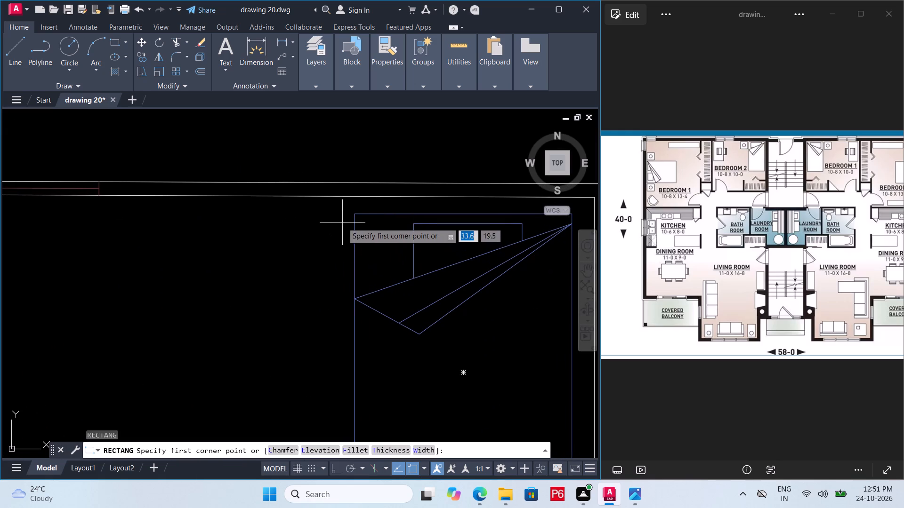
pyautogui.click(338, 217)
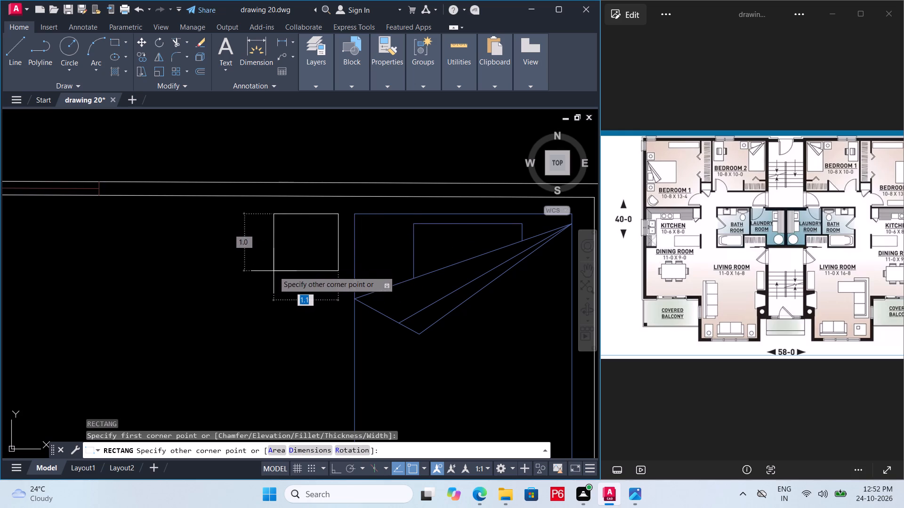
pyautogui.click(274, 271)
pyautogui.press('c')
pyautogui.press('space')
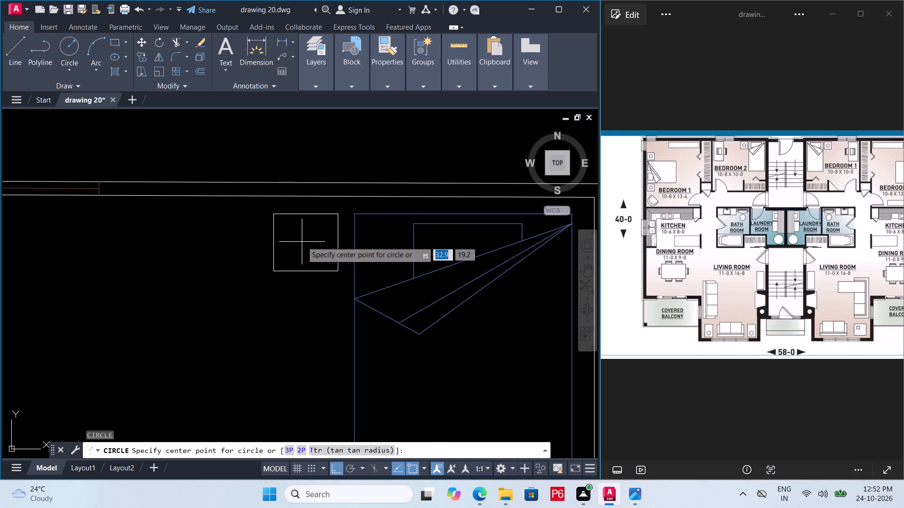
pyautogui.click(305, 241)
pyautogui.click(305, 251)
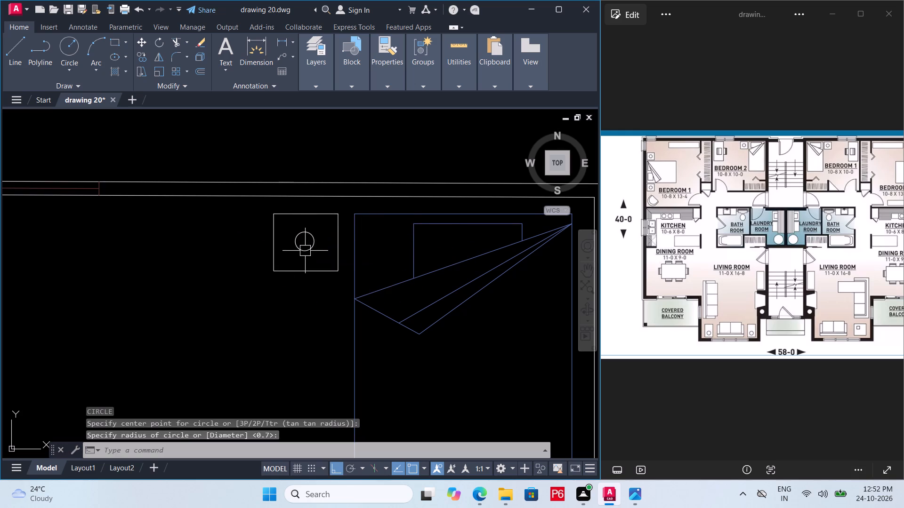
# Assign the nightstand rectangle and its lamp circle to the furniture layer.
pyautogui.click(341, 210)
pyautogui.click(313, 247)
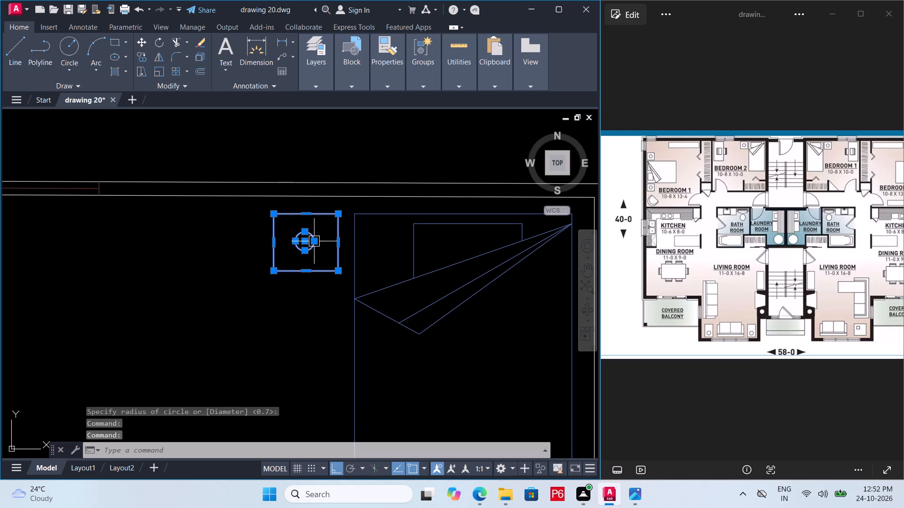
pyautogui.click(328, 85)
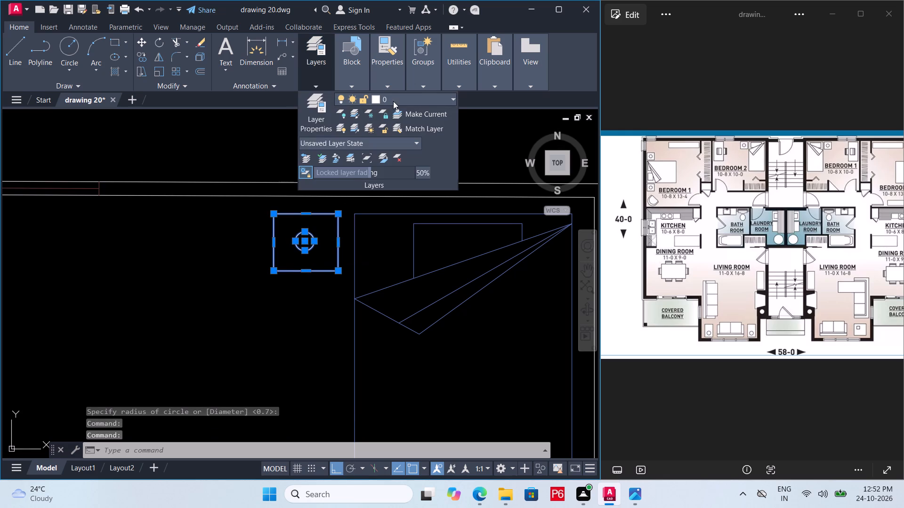
pyautogui.click(393, 101)
pyautogui.click(390, 153)
pyautogui.press('space')
pyautogui.moveTo(273, 327); pyautogui.dragTo(275, 323)
pyautogui.press('Escape')
# Copy the nightstand and lamp horizontally to the side of the right apartment's bed away from the stairwell, and save the drawing.
pyautogui.click(338, 217)
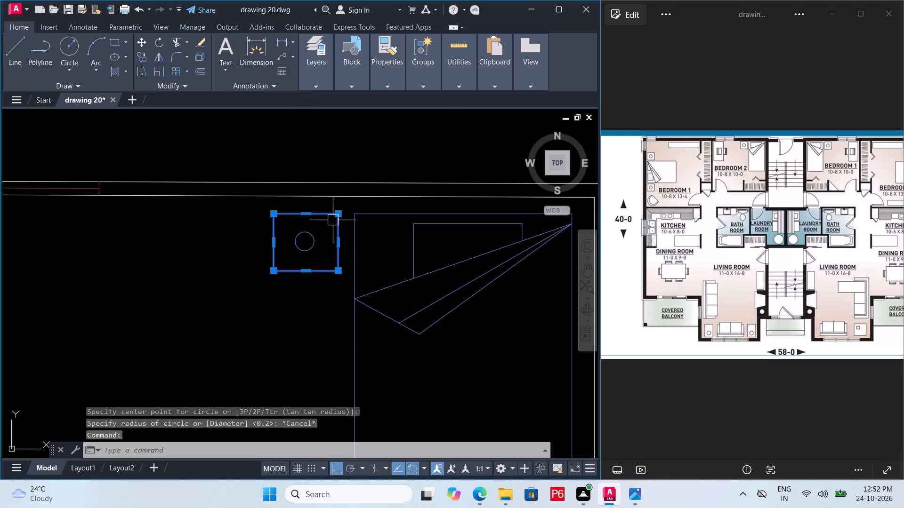
pyautogui.click(314, 242)
pyautogui.write('co')
pyautogui.press('space')
pyautogui.click(308, 242)
pyautogui.scroll(-5, 203, 275)
pyautogui.scroll(1, 303, 279)
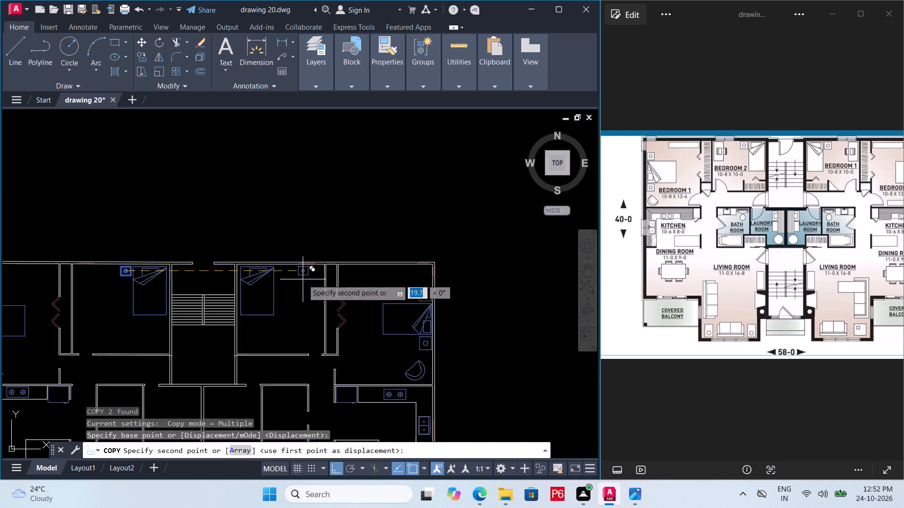
pyautogui.scroll(3, 303, 279)
pyautogui.click(209, 273)
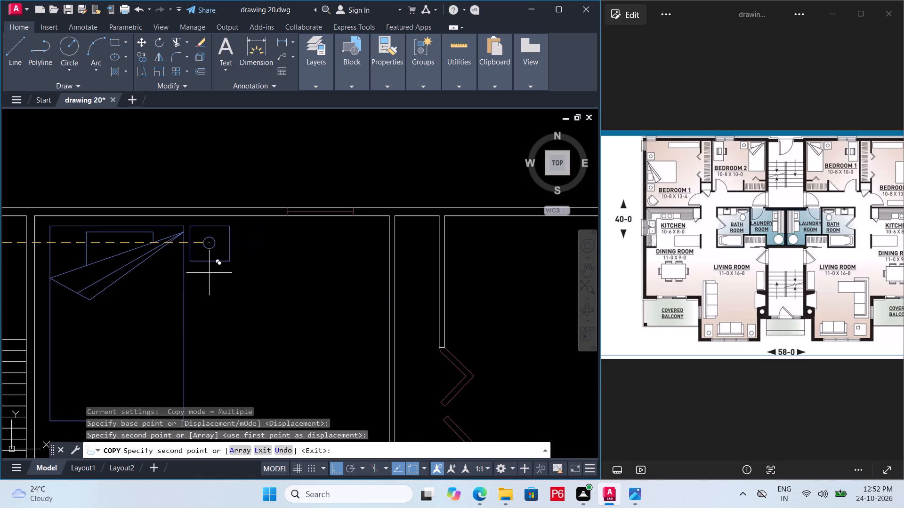
pyautogui.moveTo(230, 279); pyautogui.dragTo(350, 273, button='middle')
pyautogui.scroll(-1, 241, 279)
pyautogui.hotkey('ctrl', 's')
pyautogui.hotkey('ctrl', 's')
pyautogui.hotkey('ctrl', 's')
pyautogui.hotkey('ctrl', 's')
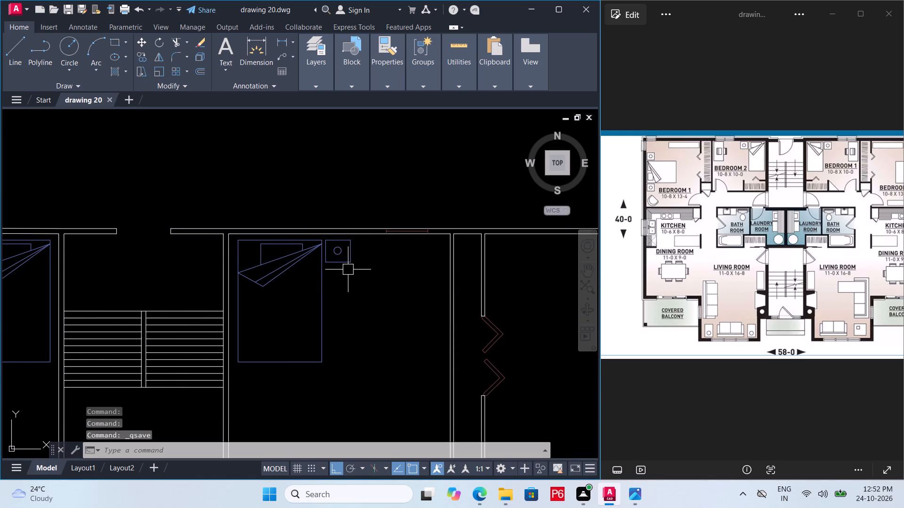
# Draw a desk rectangle about 1.1 by 2.1 in the closet-side corner of the left apartment's Bedroom 2, below the window.
pyautogui.moveTo(194, 276); pyautogui.dragTo(245, 270, button='middle')
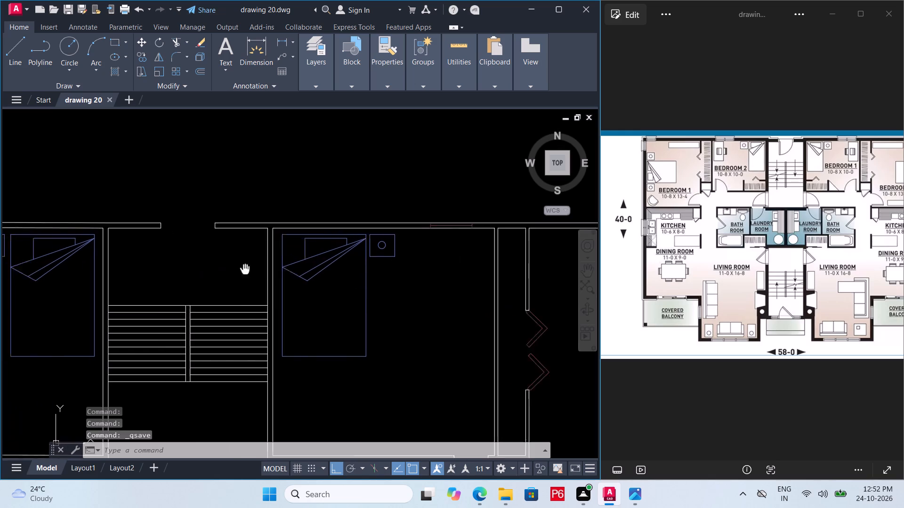
pyautogui.moveTo(245, 270); pyautogui.dragTo(373, 262, button='middle')
pyautogui.moveTo(343, 266); pyautogui.dragTo(502, 244, button='middle')
pyautogui.moveTo(169, 242); pyautogui.dragTo(254, 250, button='middle')
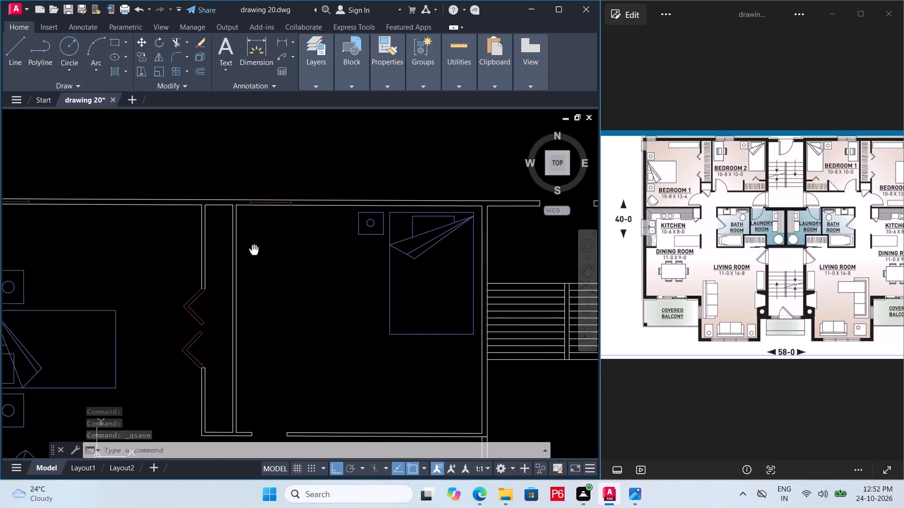
pyautogui.moveTo(254, 250); pyautogui.dragTo(262, 250, button='middle')
pyautogui.scroll(2, 249, 228)
pyautogui.write('rec')
pyautogui.press('space')
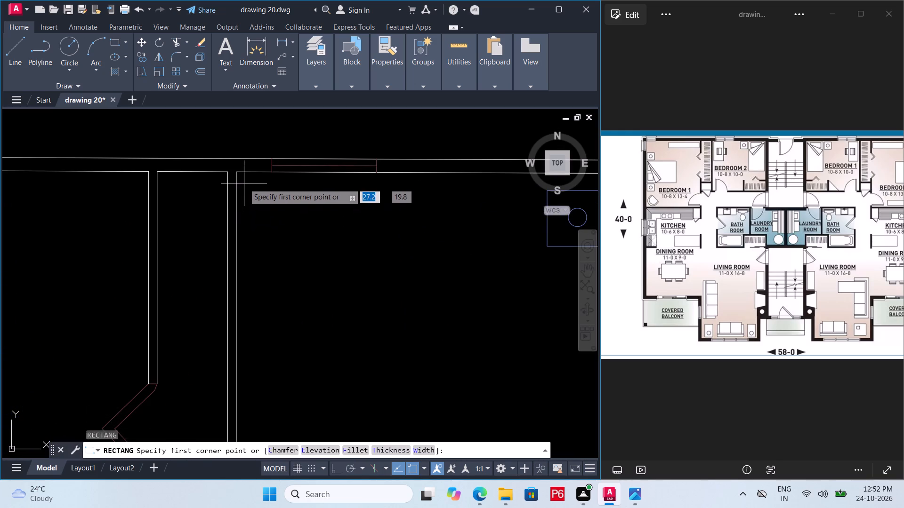
pyautogui.click(244, 183)
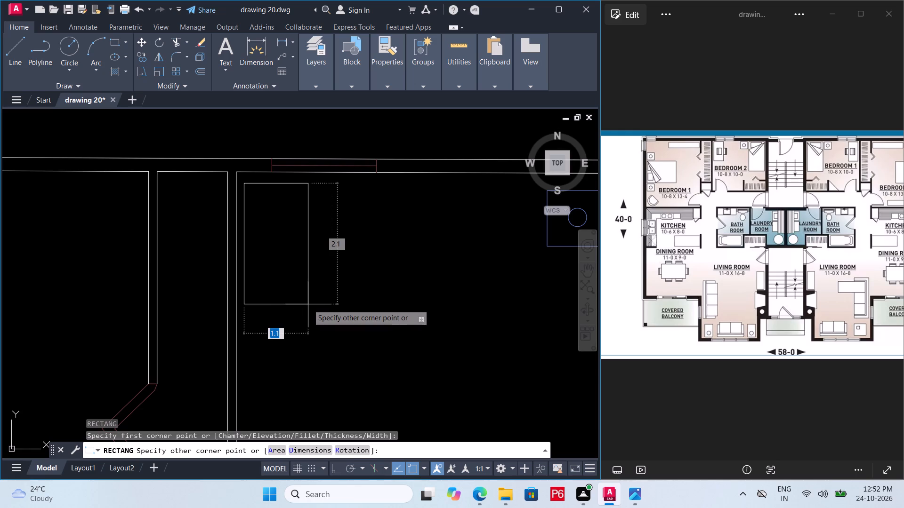
pyautogui.click(308, 304)
# Draw a chair at the desk's room-facing side as a seat rectangle with a backrest rectangle about 0.1 wide, and save the drawing.
pyautogui.scroll(1, 323, 216)
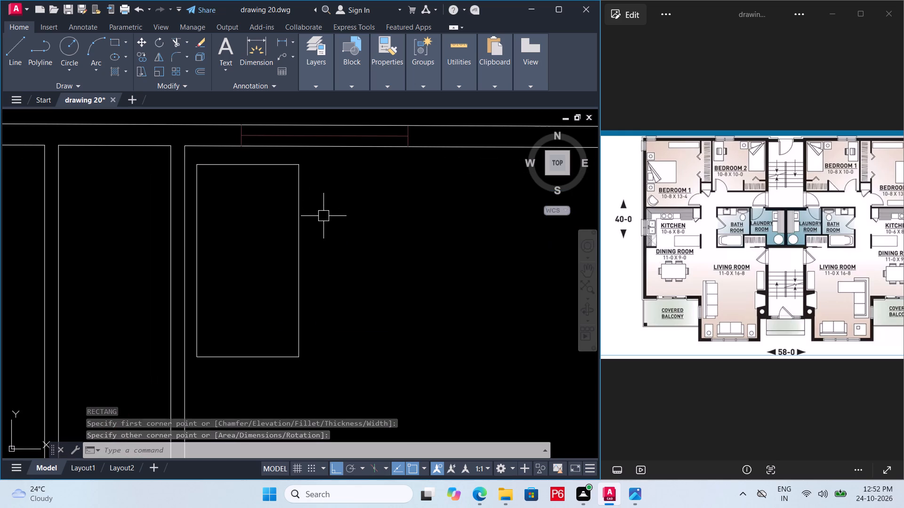
pyautogui.write('rec')
pyautogui.press('space')
pyautogui.click(304, 221)
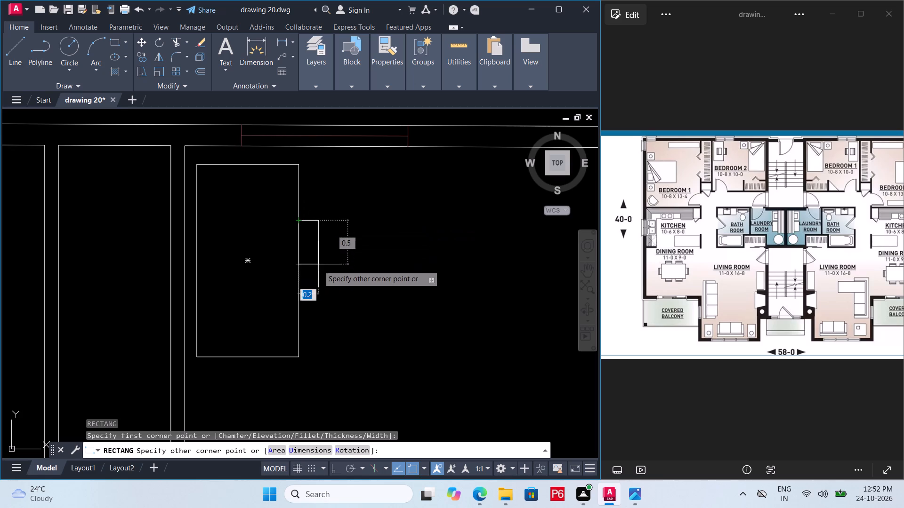
pyautogui.click(334, 286)
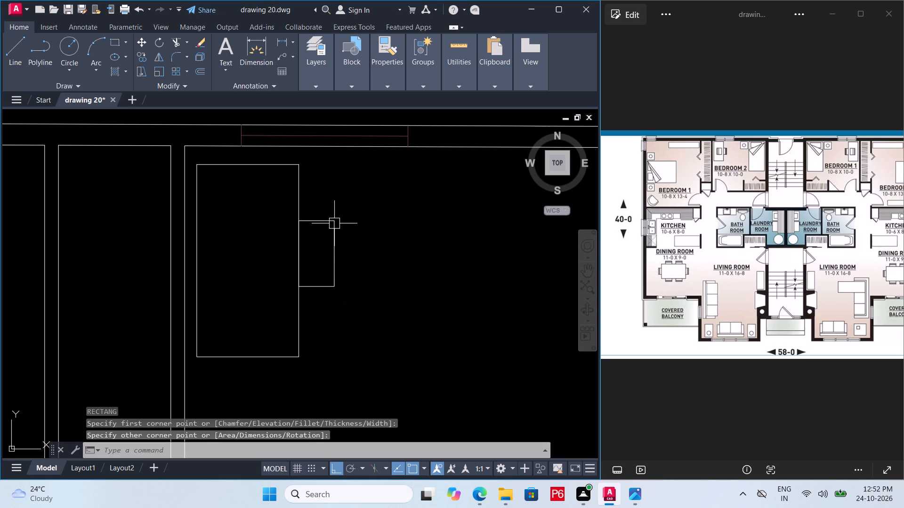
pyautogui.write('rec')
pyautogui.press('space')
pyautogui.click(334, 221)
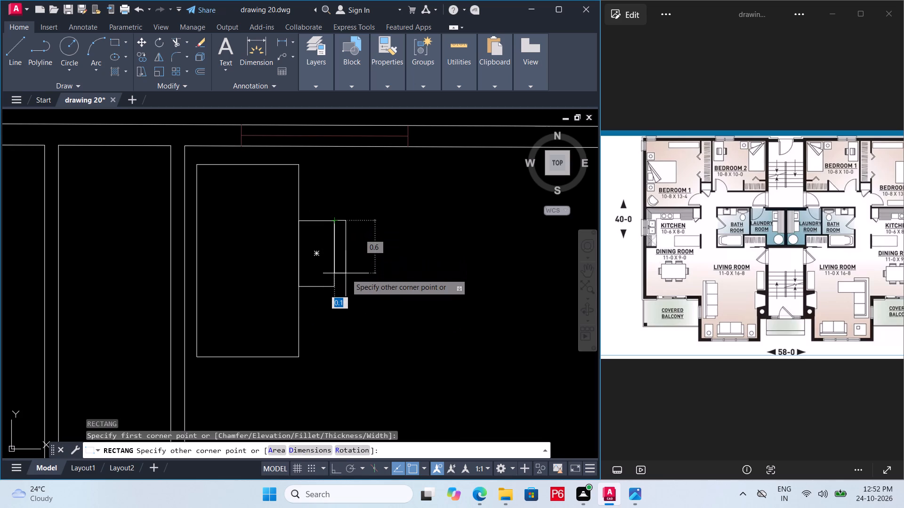
pyautogui.click(344, 287)
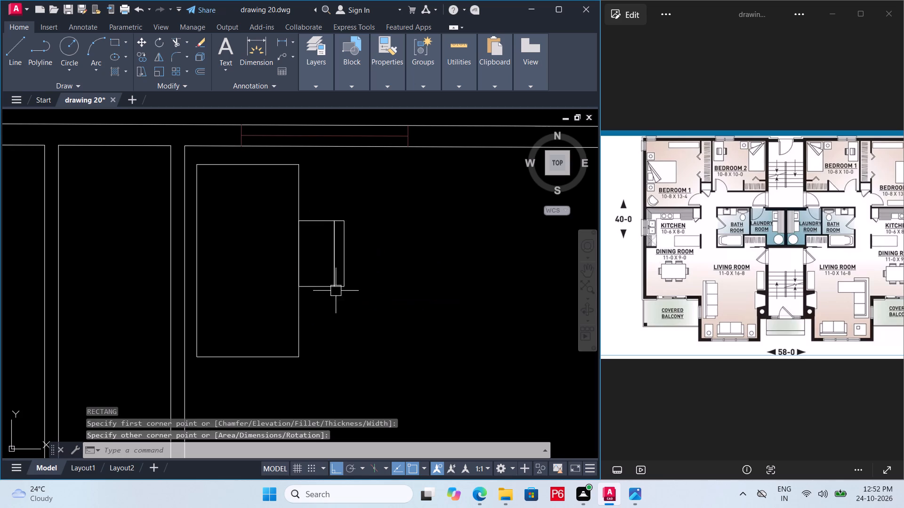
pyautogui.press('Escape')
pyautogui.hotkey('ctrl', 's')
# Define the desk, chair seat and backrest rectangles as a block named tt.
pyautogui.click(371, 175)
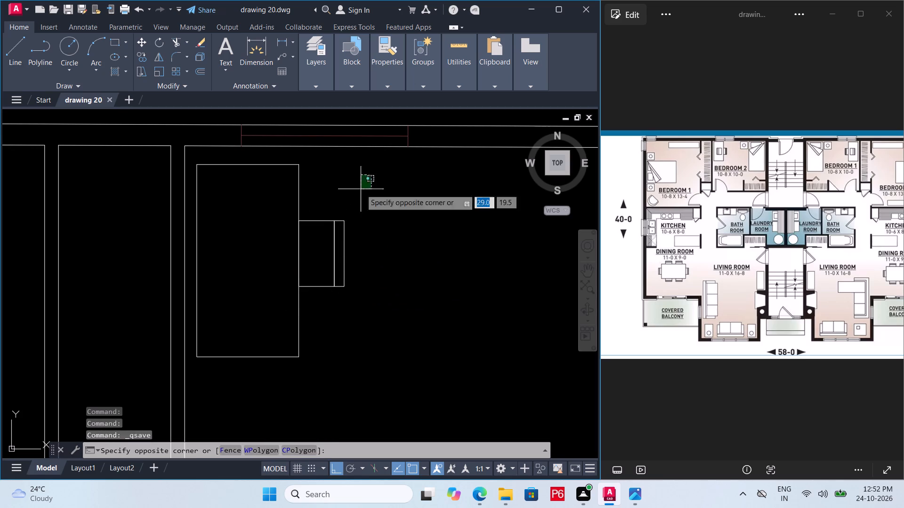
pyautogui.click(253, 306)
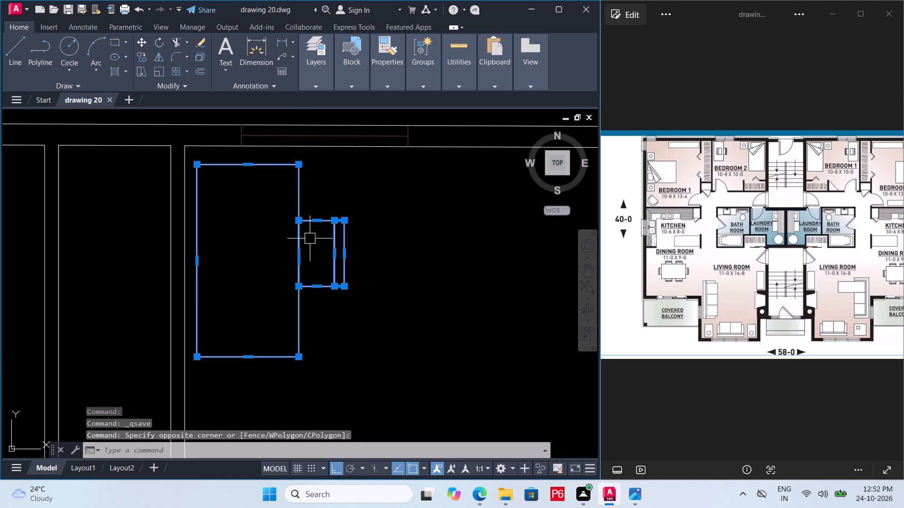
pyautogui.write('b')
pyautogui.press('space')
pyautogui.press('r')
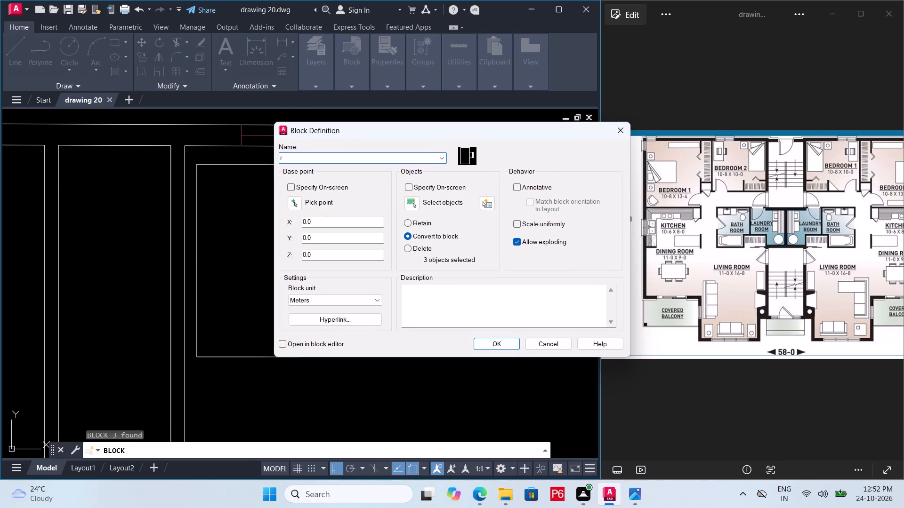
pyautogui.press('BackSpace')
pyautogui.write('tt')
pyautogui.press('space')
pyautogui.click(495, 342)
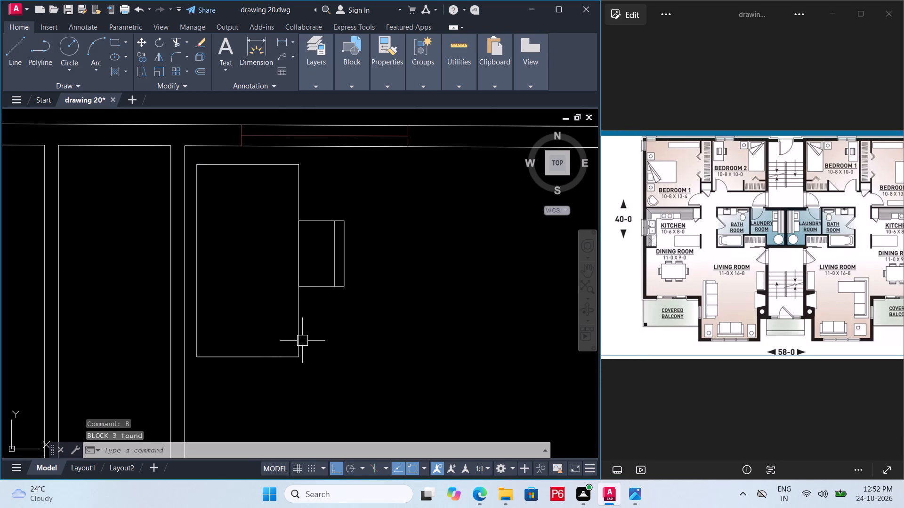
# Assign the desk-and-chair block to the furniture layer and save the drawing.
pyautogui.moveTo(302, 343); pyautogui.dragTo(302, 339)
pyautogui.moveTo(313, 86); pyautogui.dragTo(317, 88)
pyautogui.click(327, 85)
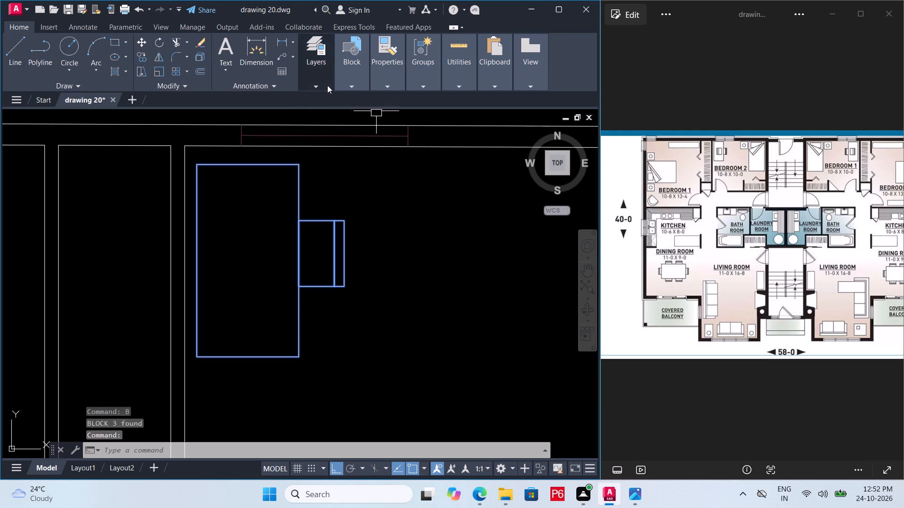
pyautogui.click(329, 87)
pyautogui.click(390, 103)
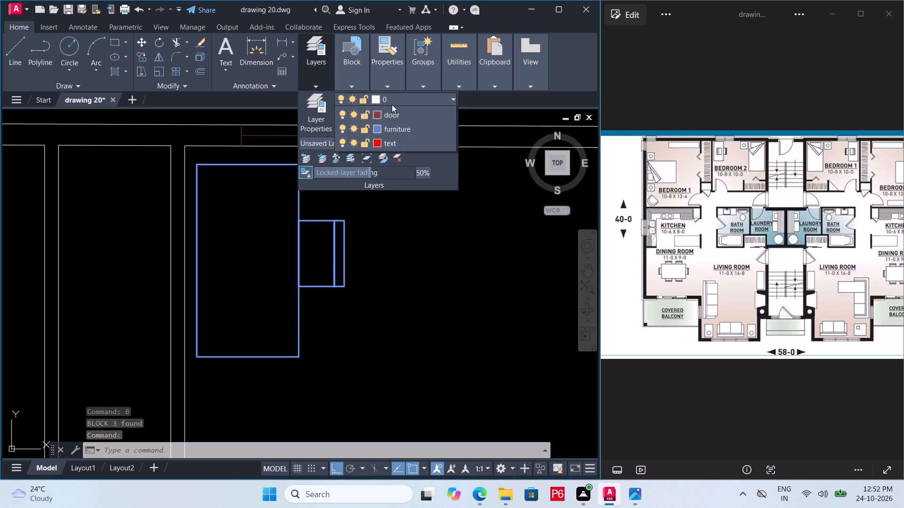
pyautogui.click(392, 154)
pyautogui.click(374, 263)
pyautogui.click(348, 320)
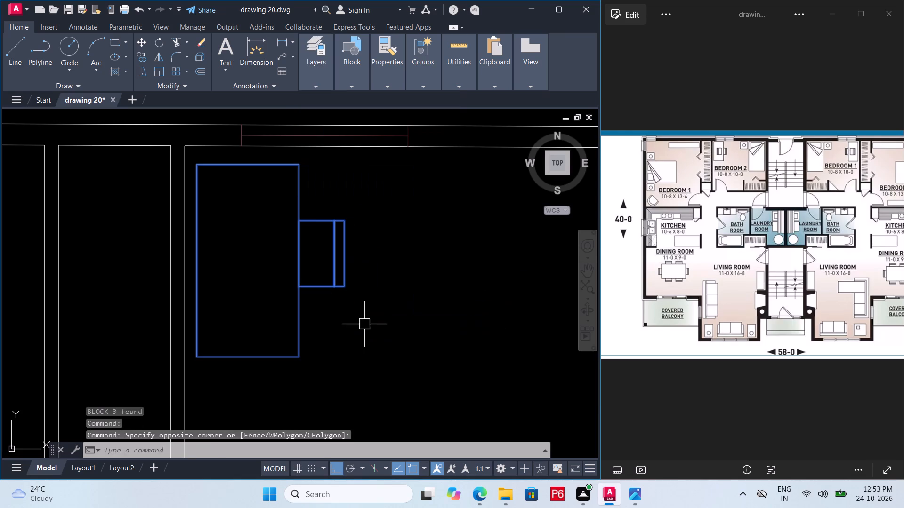
pyautogui.click(367, 324)
pyautogui.click(354, 319)
pyautogui.click(343, 329)
pyautogui.click(376, 328)
pyautogui.press('Escape')
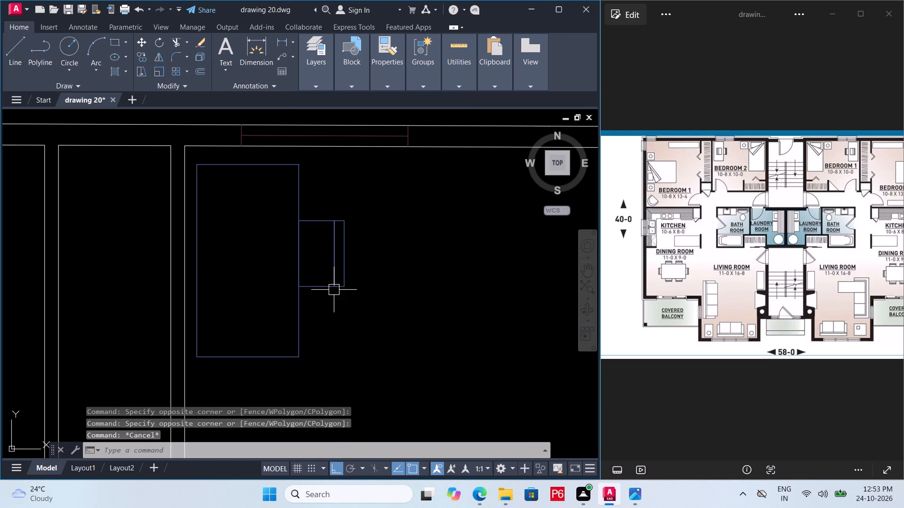
pyautogui.hotkey('ctrl', 's')
pyautogui.hotkey('ctrl', 's')
# Copy the desk-and-chair block about 24.2 horizontally into the right apartment's stairwell-side bedroom, between the nightstand and the closet wall.
pyautogui.scroll(-2, 238, 284)
pyautogui.click(271, 287)
pyautogui.scroll(-3, 227, 262)
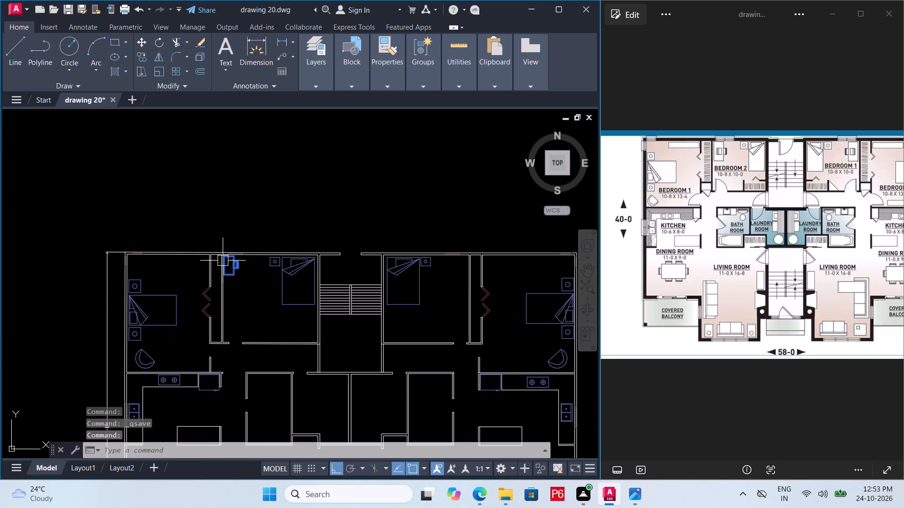
pyautogui.press('m')
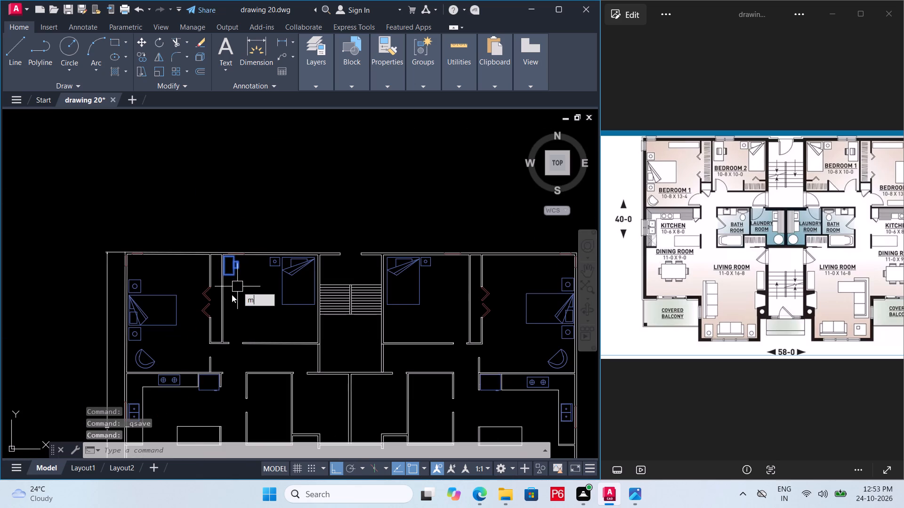
pyautogui.press('BackSpace')
pyautogui.write('co')
pyautogui.press('space')
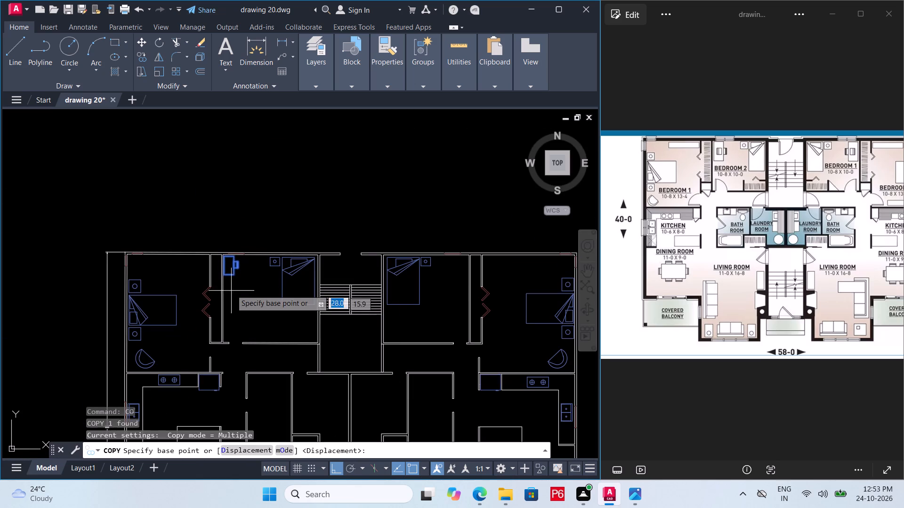
pyautogui.click(234, 278)
pyautogui.moveTo(341, 282); pyautogui.dragTo(168, 295, button='middle')
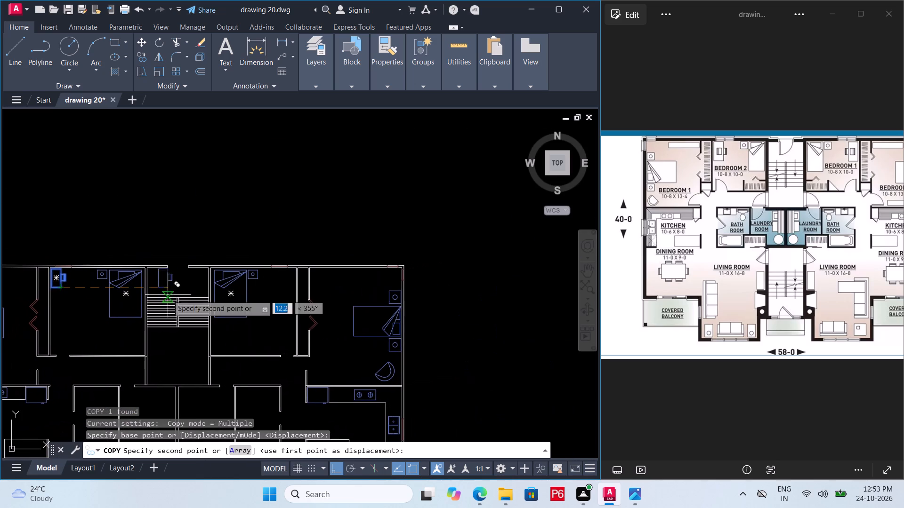
pyautogui.moveTo(271, 278); pyautogui.dragTo(260, 278, button='middle')
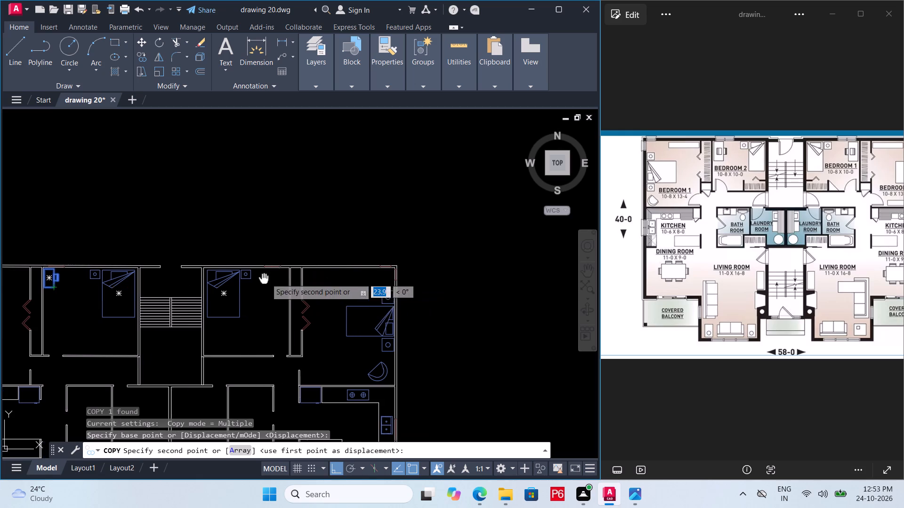
pyautogui.moveTo(260, 278); pyautogui.dragTo(220, 277, button='middle')
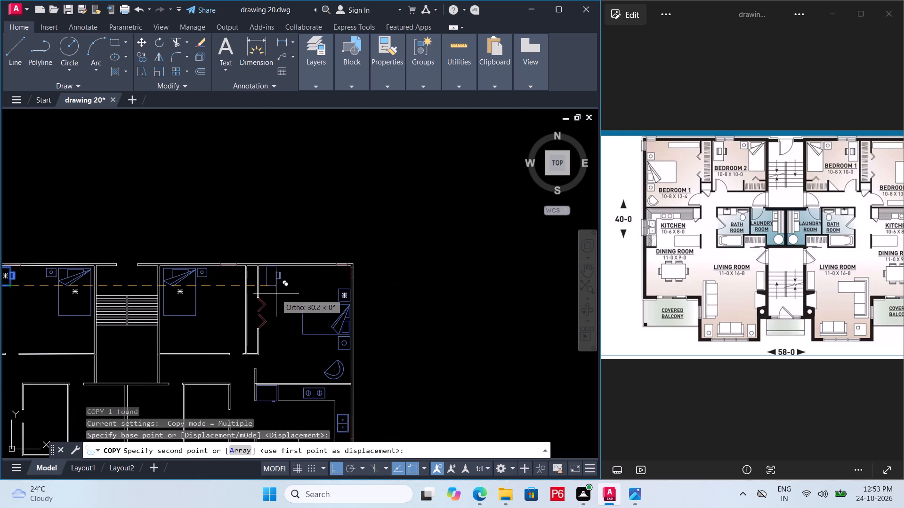
pyautogui.moveTo(274, 295); pyautogui.dragTo(301, 292, button='middle')
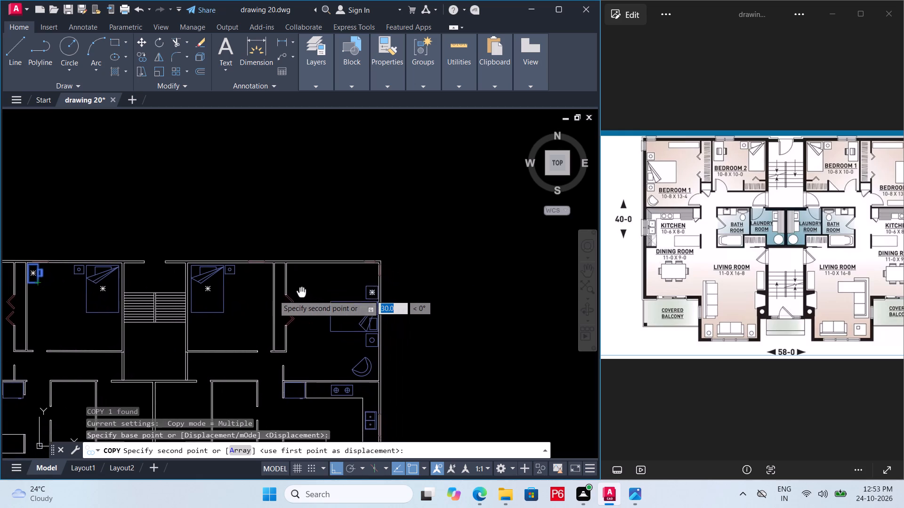
pyautogui.moveTo(301, 292); pyautogui.dragTo(305, 267, button='middle')
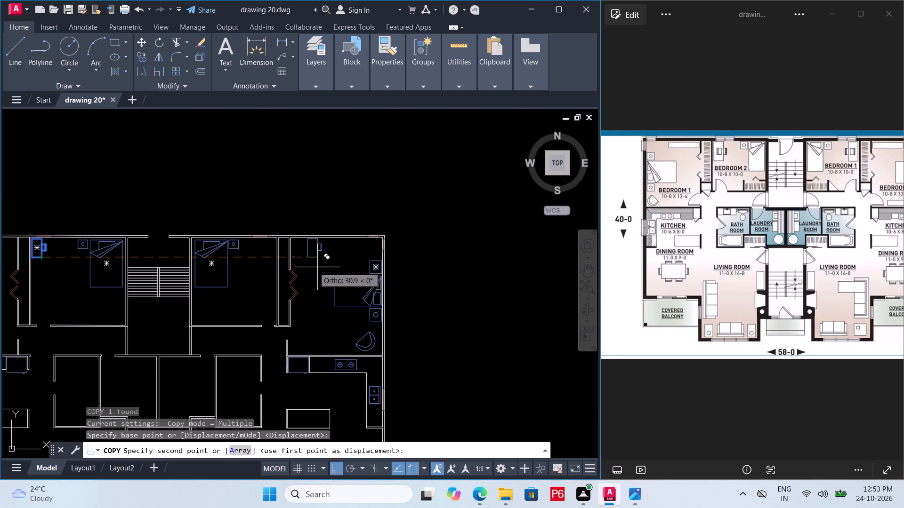
pyautogui.moveTo(315, 264); pyautogui.dragTo(434, 271, button='middle')
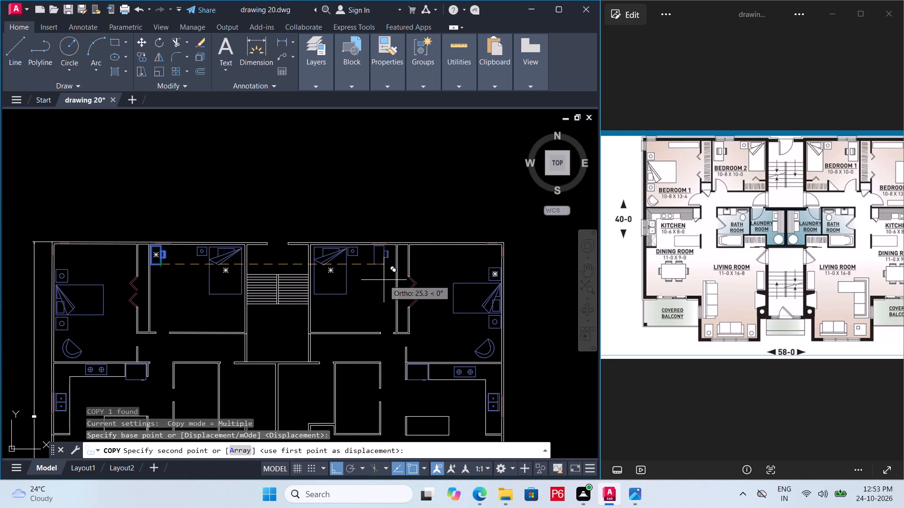
pyautogui.scroll(2, 387, 280)
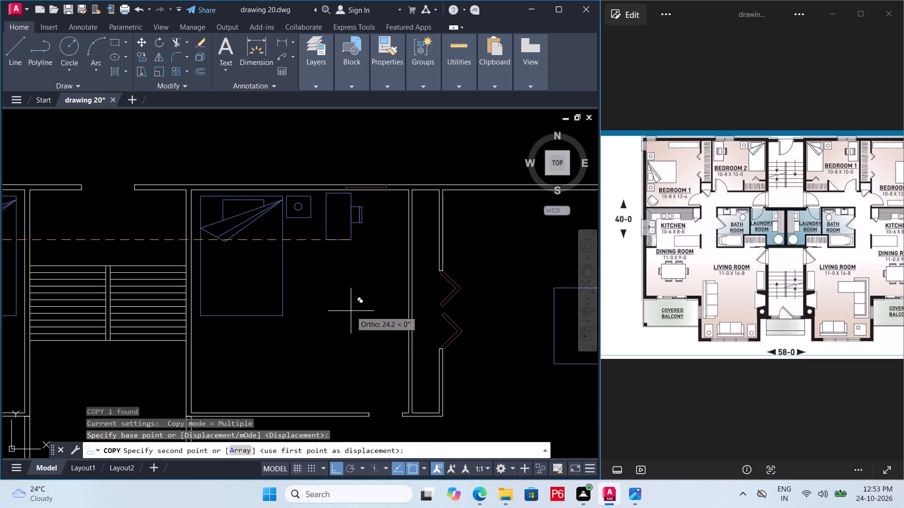
pyautogui.click(351, 311)
pyautogui.press('Escape')
# Mirror the copied desk and chair across a vertical line beside the chair's backrest, and erase the unmirrored copy.
pyautogui.click(348, 238)
pyautogui.write('mi')
pyautogui.press('space')
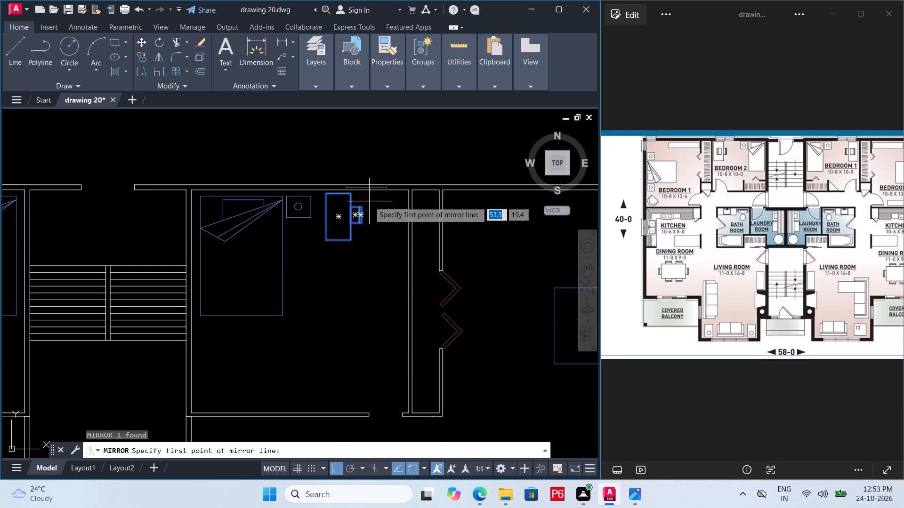
pyautogui.click(369, 201)
pyautogui.click(371, 288)
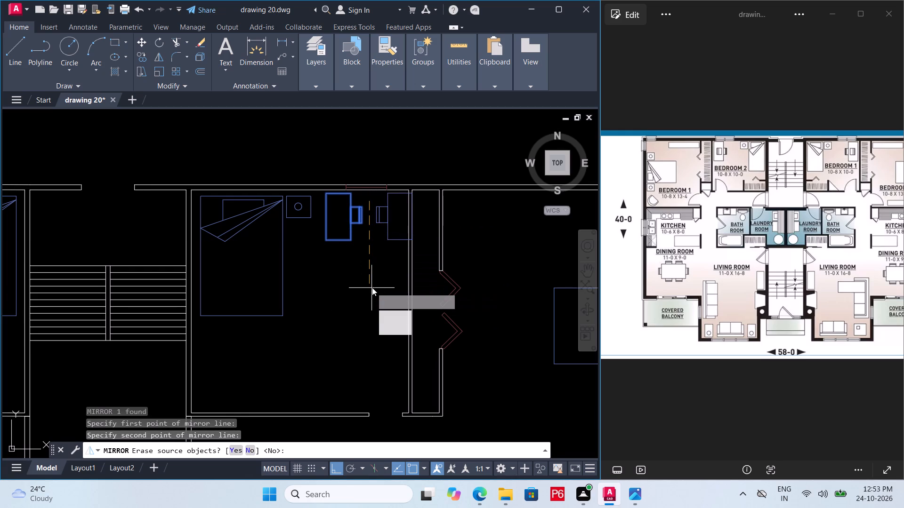
pyautogui.moveTo(403, 328); pyautogui.dragTo(371, 288)
pyautogui.press('Escape')
pyautogui.click(355, 223)
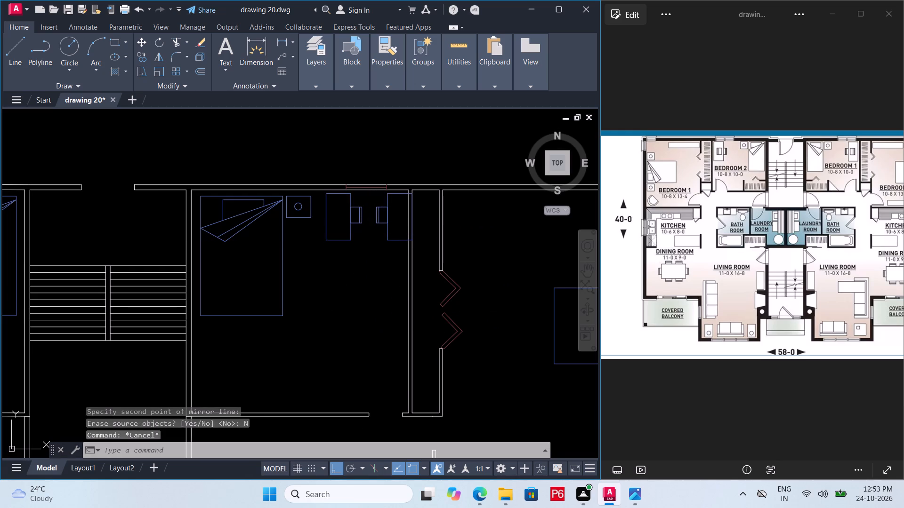
pyautogui.press('Delete')
# Move the mirrored desk and chair horizontally off the closet wall so the desk sits just inside the bedroom, and save the drawing.
pyautogui.click(383, 223)
pyautogui.scroll(3, 396, 228)
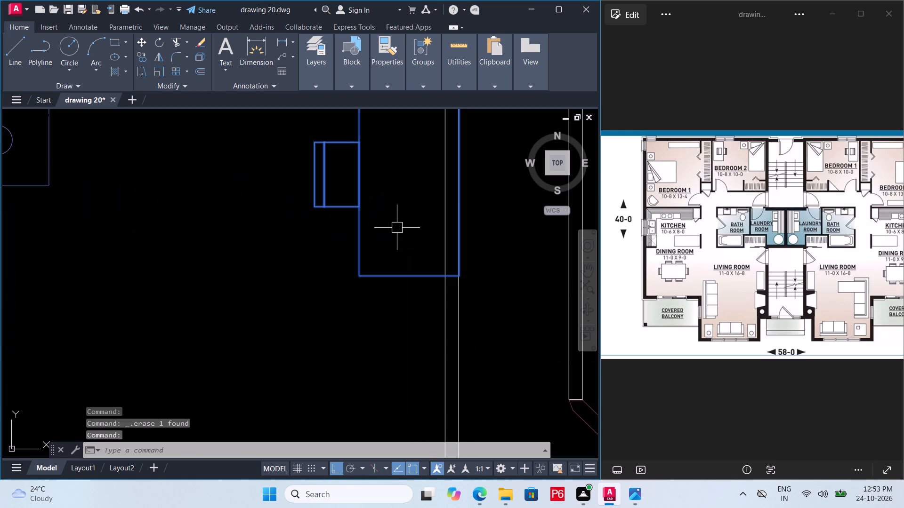
pyautogui.press('m')
pyautogui.press('space')
pyautogui.doubleClick(456, 277)
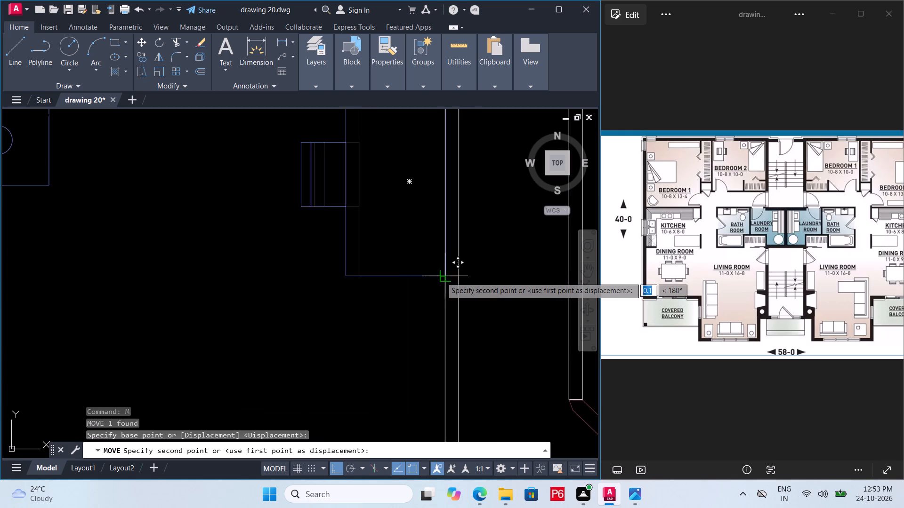
pyautogui.click(437, 277)
pyautogui.scroll(-3, 430, 302)
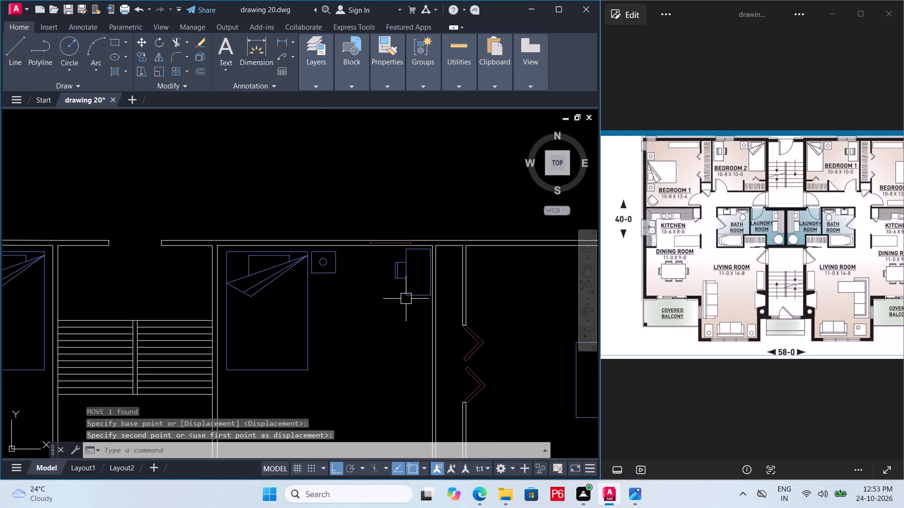
pyautogui.hotkey('ctrl', 's')
pyautogui.hotkey('ctrl', 's')
pyautogui.hotkey('ctrl', 's')
pyautogui.hotkey('ctrl', 's')
pyautogui.hotkey('ctrl', 's')
pyautogui.hotkey('ctrl', 's')
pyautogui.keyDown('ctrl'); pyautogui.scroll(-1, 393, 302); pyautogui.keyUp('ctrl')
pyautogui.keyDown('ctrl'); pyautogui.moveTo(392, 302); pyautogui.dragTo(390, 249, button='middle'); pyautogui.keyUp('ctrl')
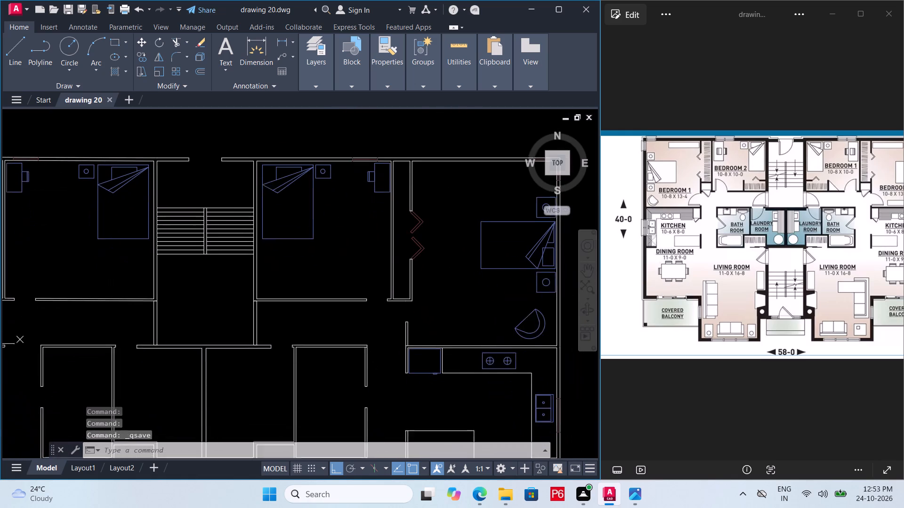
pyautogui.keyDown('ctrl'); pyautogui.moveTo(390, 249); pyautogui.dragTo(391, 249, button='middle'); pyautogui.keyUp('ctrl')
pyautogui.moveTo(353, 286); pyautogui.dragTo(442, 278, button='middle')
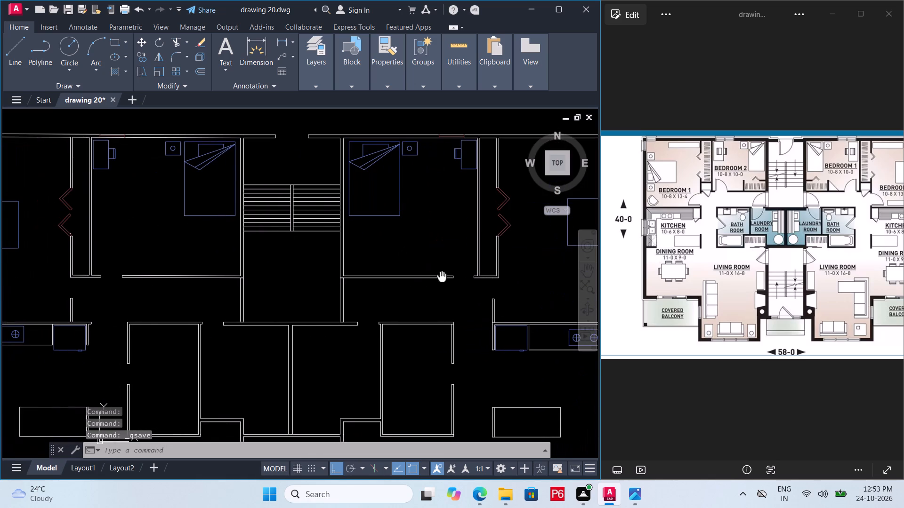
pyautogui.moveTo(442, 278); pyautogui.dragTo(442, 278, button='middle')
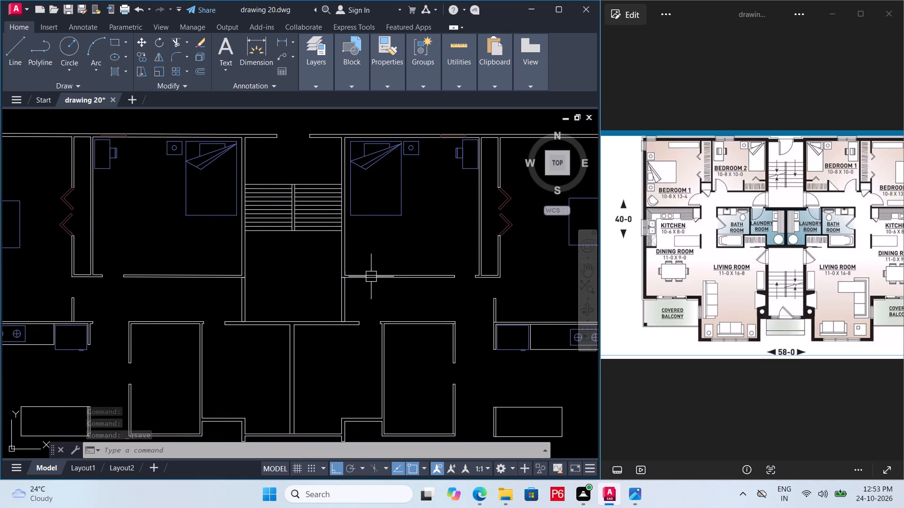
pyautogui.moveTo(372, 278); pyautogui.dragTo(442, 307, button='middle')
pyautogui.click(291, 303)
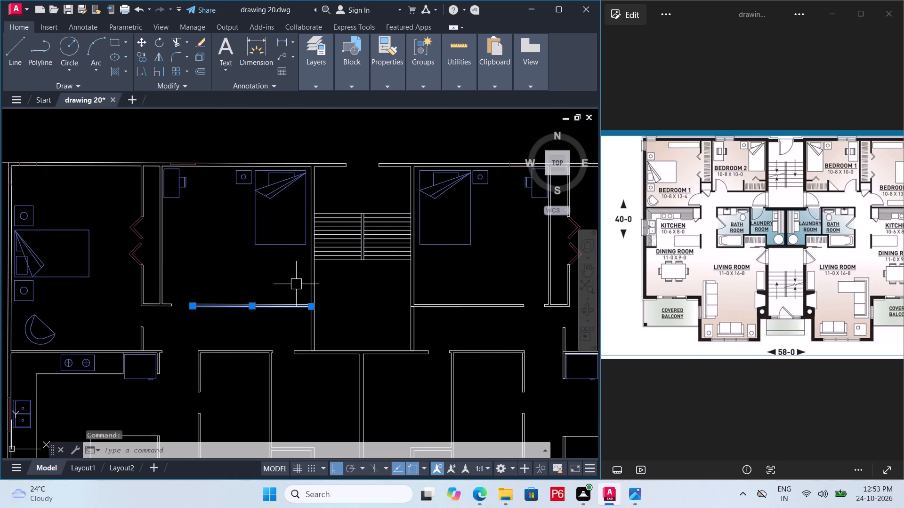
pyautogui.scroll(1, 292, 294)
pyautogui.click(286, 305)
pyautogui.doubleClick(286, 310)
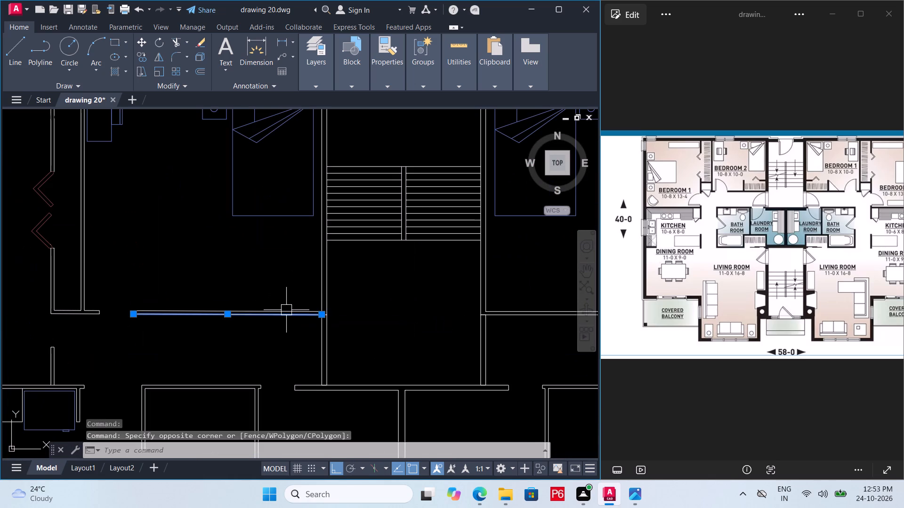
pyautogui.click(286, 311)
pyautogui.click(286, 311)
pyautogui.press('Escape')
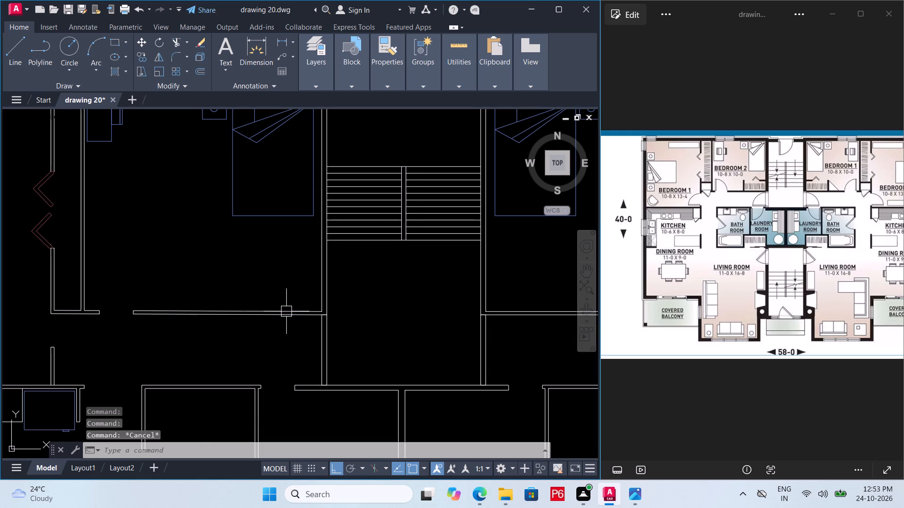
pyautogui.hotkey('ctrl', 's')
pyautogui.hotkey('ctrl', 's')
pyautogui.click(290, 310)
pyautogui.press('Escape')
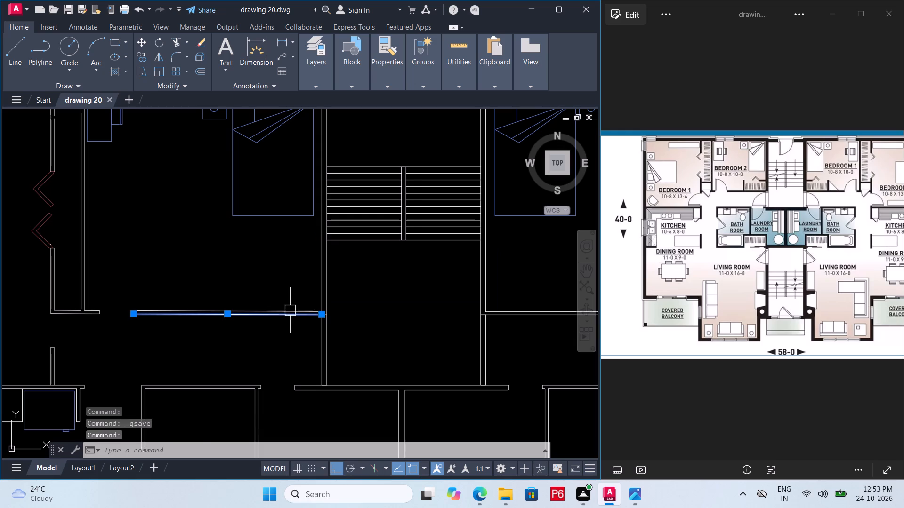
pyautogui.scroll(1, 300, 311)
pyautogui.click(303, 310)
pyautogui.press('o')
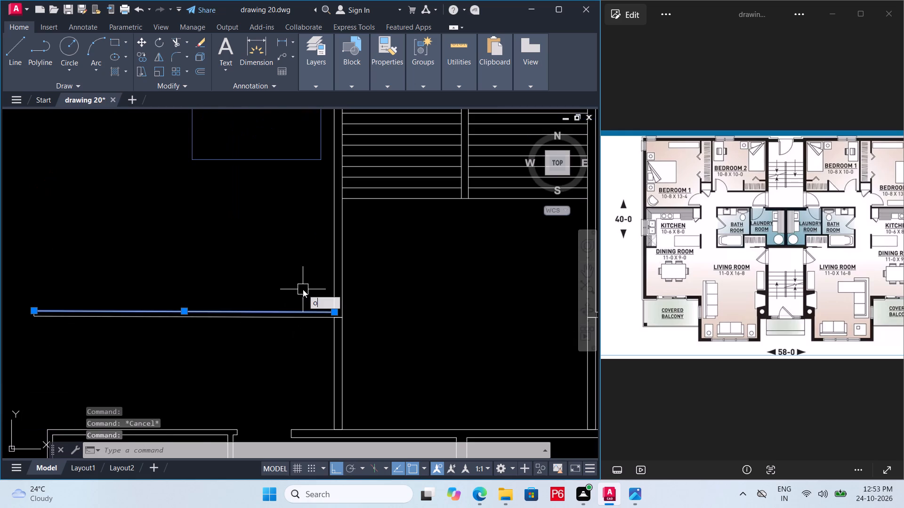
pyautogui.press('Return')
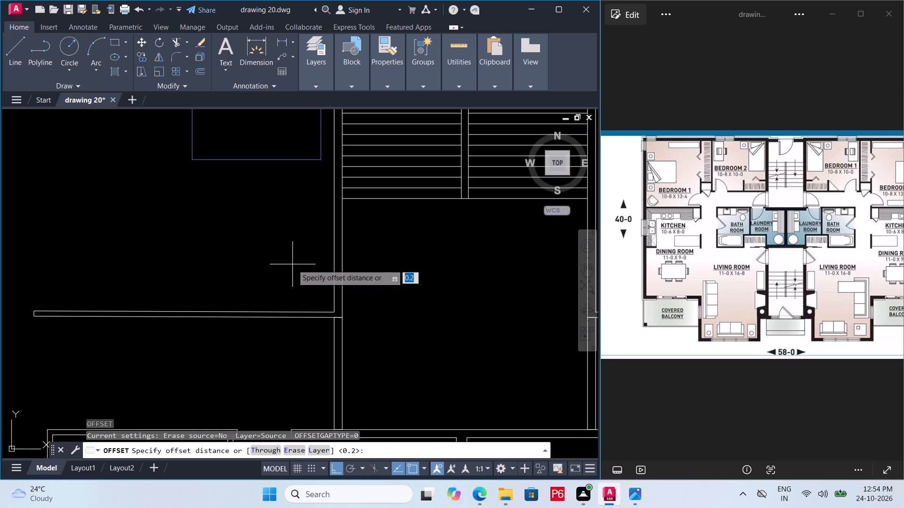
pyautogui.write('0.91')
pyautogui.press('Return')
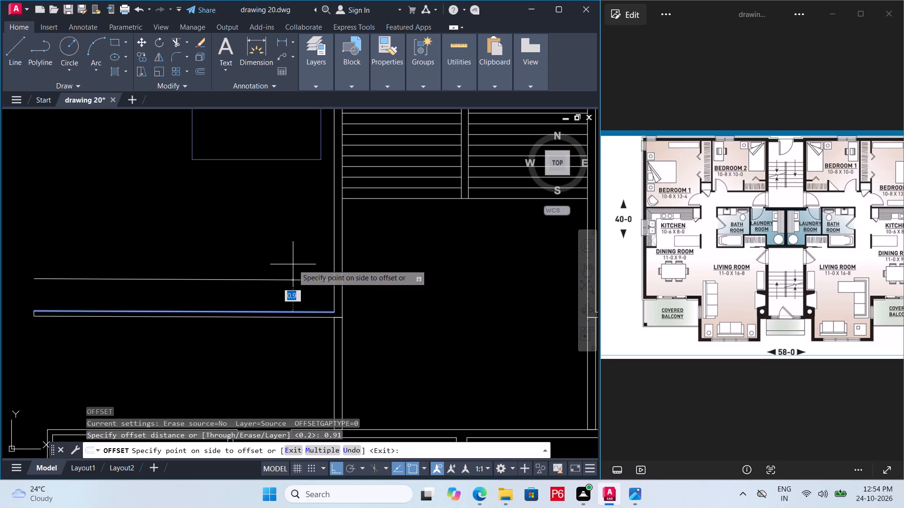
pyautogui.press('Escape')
# Offset the left stairwell-side bedroom's inner hallway-wall line 1.22 into the room, then offset the new line 0.15 further for the closet wall.
pyautogui.click(299, 312)
pyautogui.press('o')
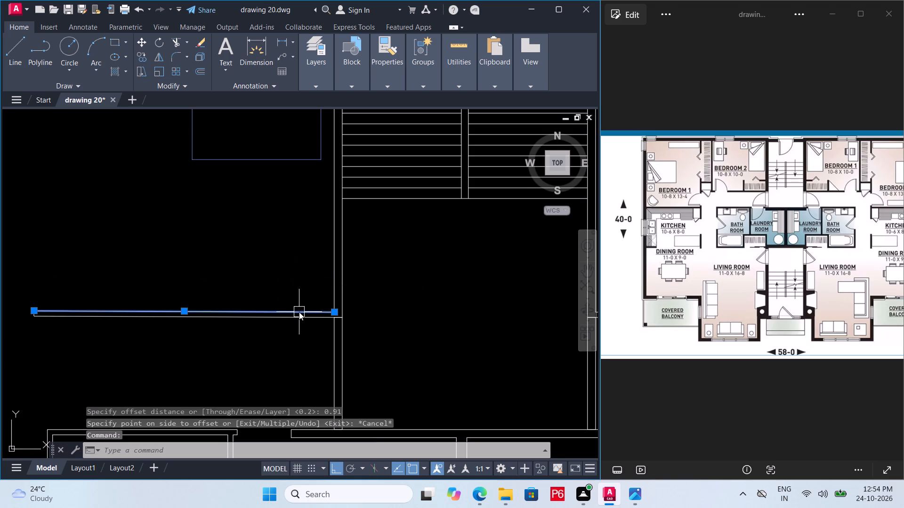
pyautogui.press('Return')
pyautogui.write('1.22')
pyautogui.press('Return')
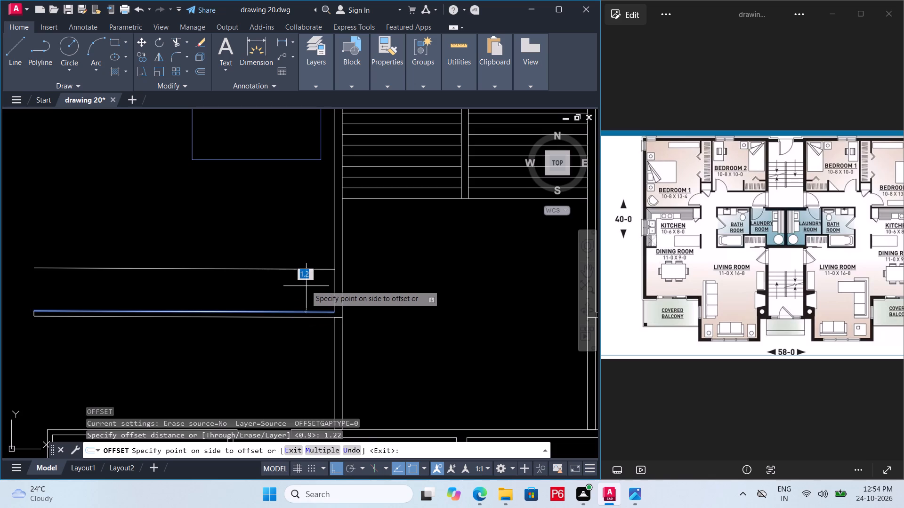
pyautogui.click(253, 279)
pyautogui.click(254, 272)
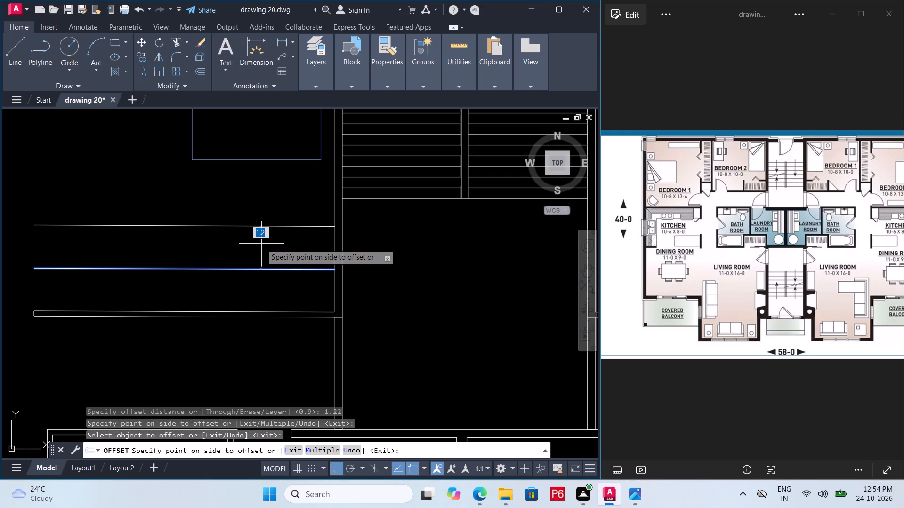
pyautogui.write('0.15')
pyautogui.press('Return')
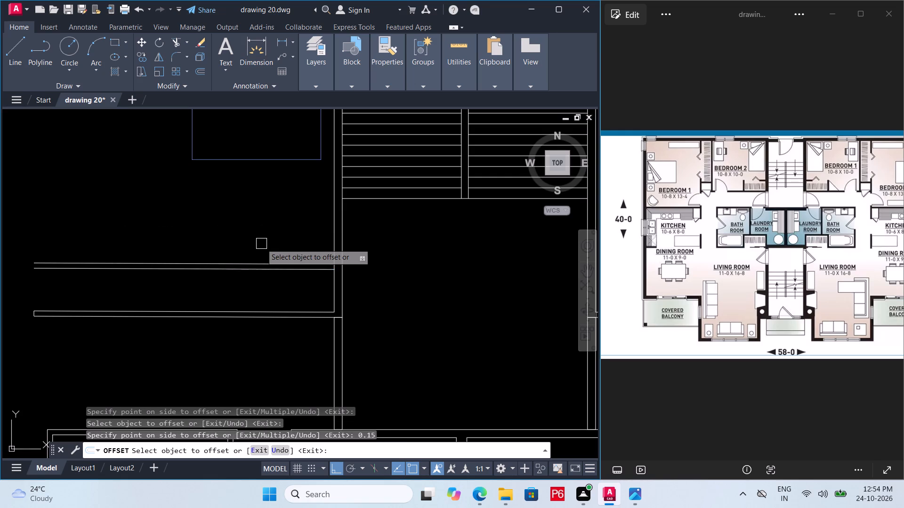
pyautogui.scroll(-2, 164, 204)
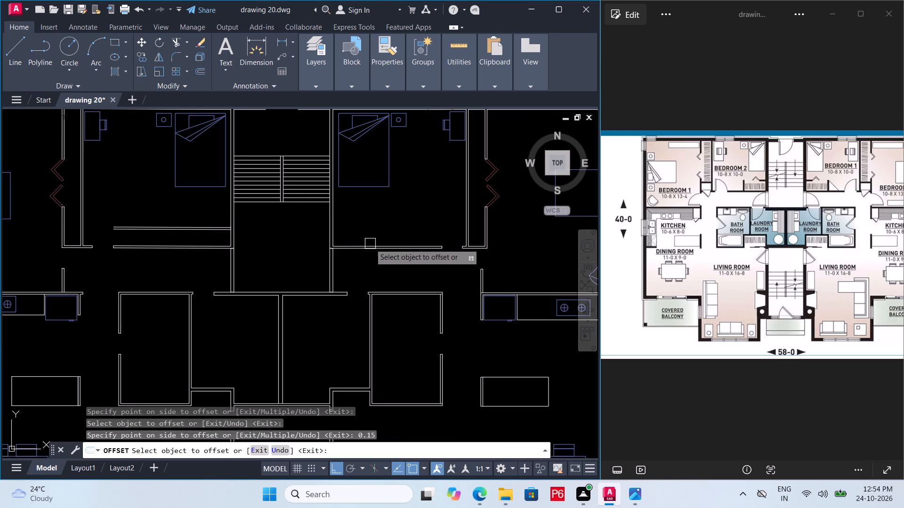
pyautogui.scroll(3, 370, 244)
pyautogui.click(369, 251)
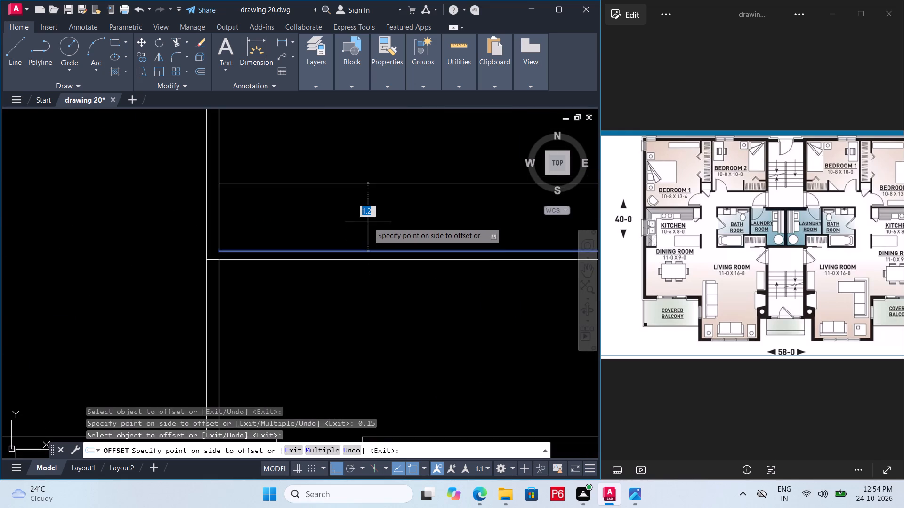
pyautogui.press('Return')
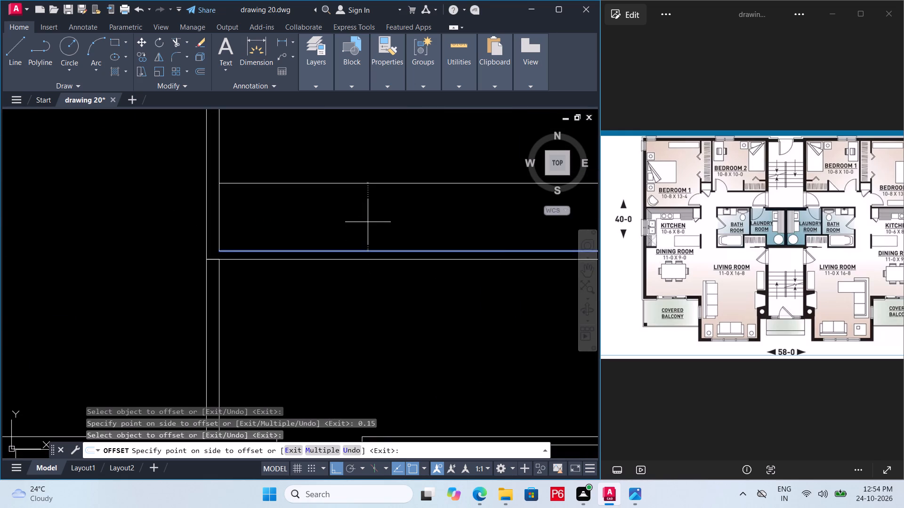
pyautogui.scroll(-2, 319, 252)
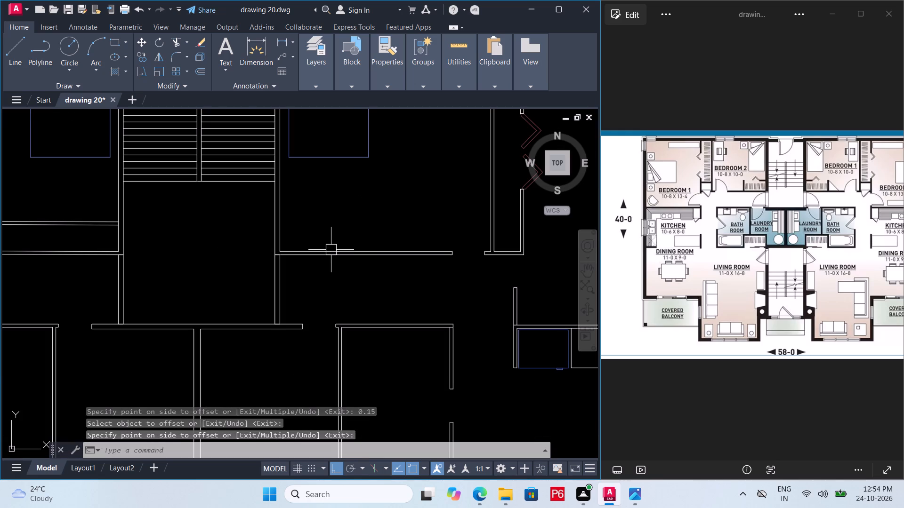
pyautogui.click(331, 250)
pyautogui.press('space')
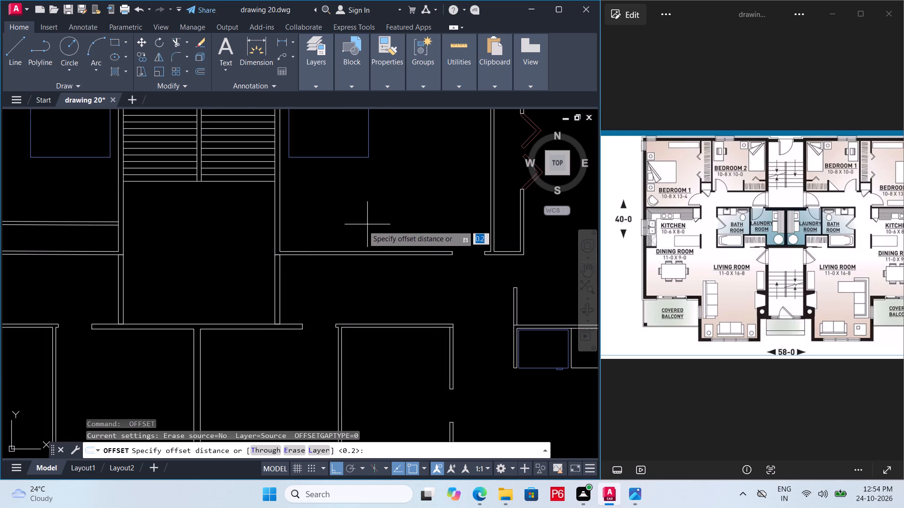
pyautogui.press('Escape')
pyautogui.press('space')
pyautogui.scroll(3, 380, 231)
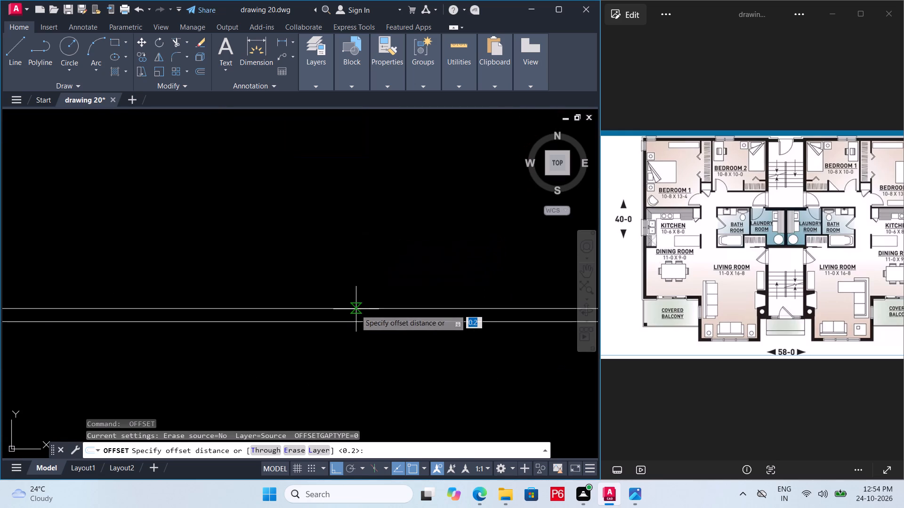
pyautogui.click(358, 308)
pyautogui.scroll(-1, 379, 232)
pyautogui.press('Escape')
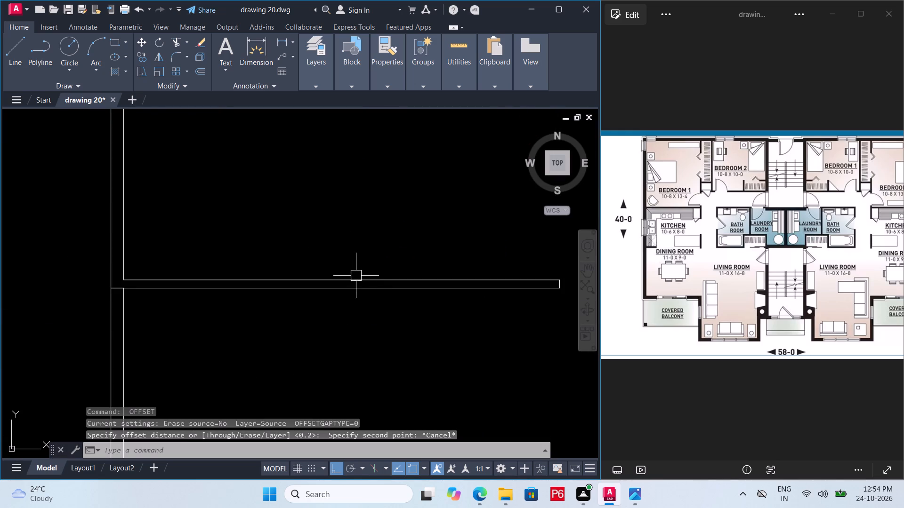
# Offset the right stairwell-side bedroom's inner hallway-wall line 1.2 into the room, then offset the new line 0.15 further for the closet wall.
pyautogui.click(355, 279)
pyautogui.press('o')
pyautogui.press('Return')
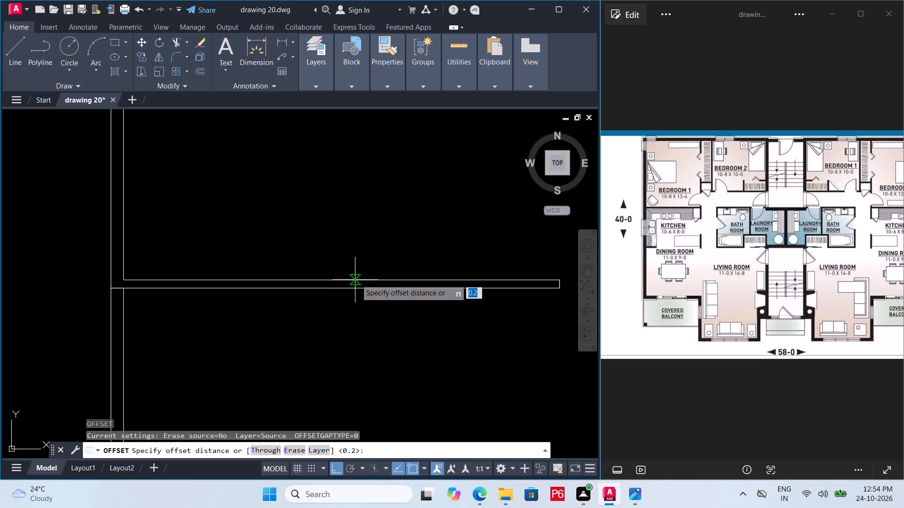
pyautogui.write('1.2')
pyautogui.press('Return')
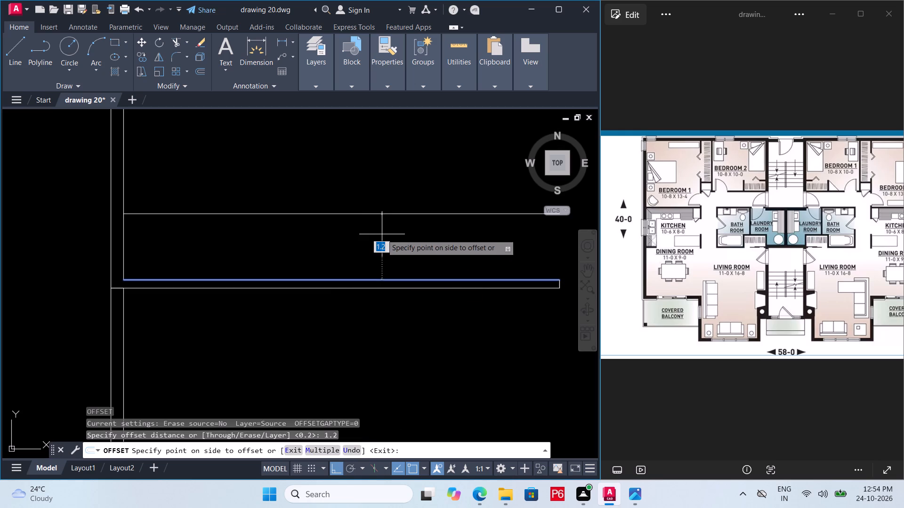
pyautogui.moveTo(371, 241); pyautogui.dragTo(370, 229)
pyautogui.click(356, 212)
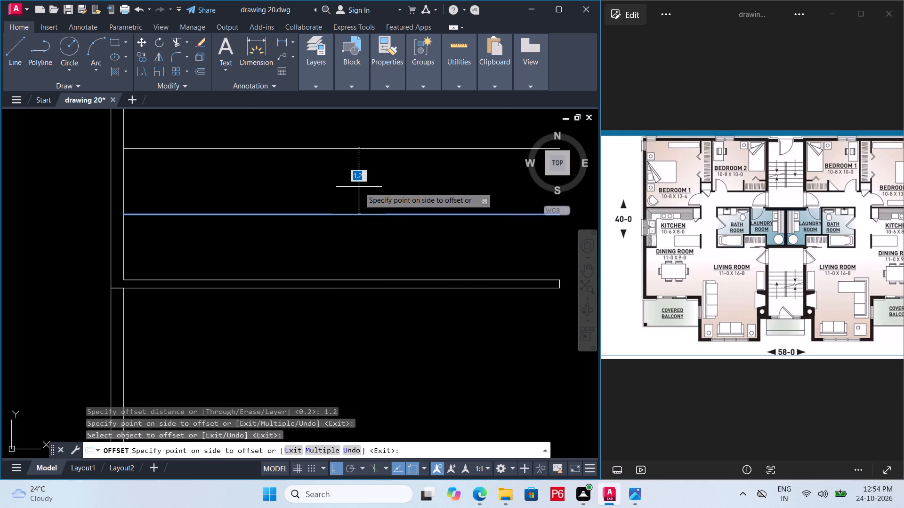
pyautogui.write('0.15')
pyautogui.press('Return')
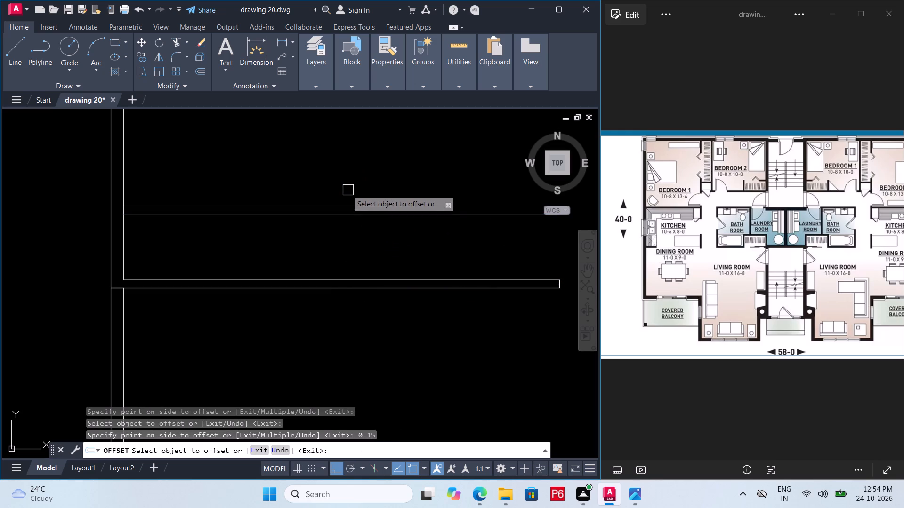
# Draw a vertical line from the right bedroom's hallway wall up to the upper closet-wall line, short of the door opening.
pyautogui.scroll(-1, 330, 201)
pyautogui.moveTo(329, 201); pyautogui.dragTo(259, 201, button='middle')
pyautogui.press('Escape')
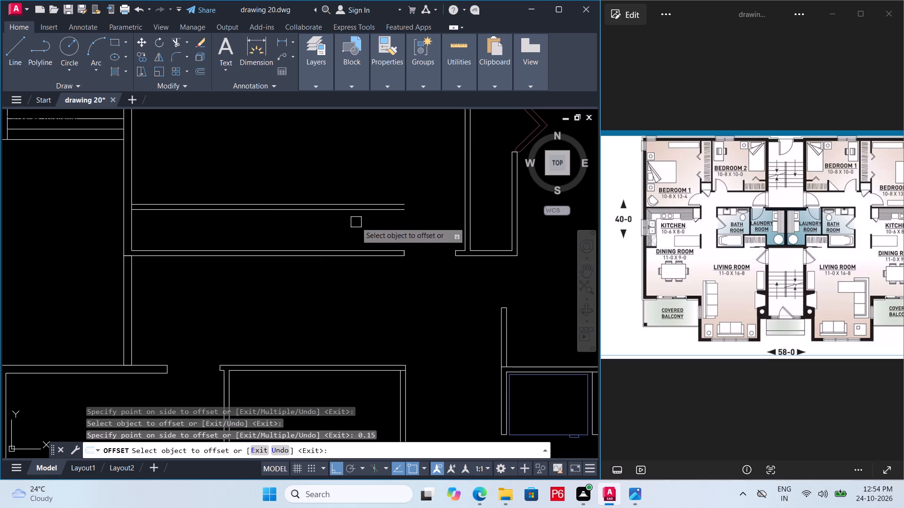
pyautogui.moveTo(356, 222); pyautogui.dragTo(351, 236, button='middle')
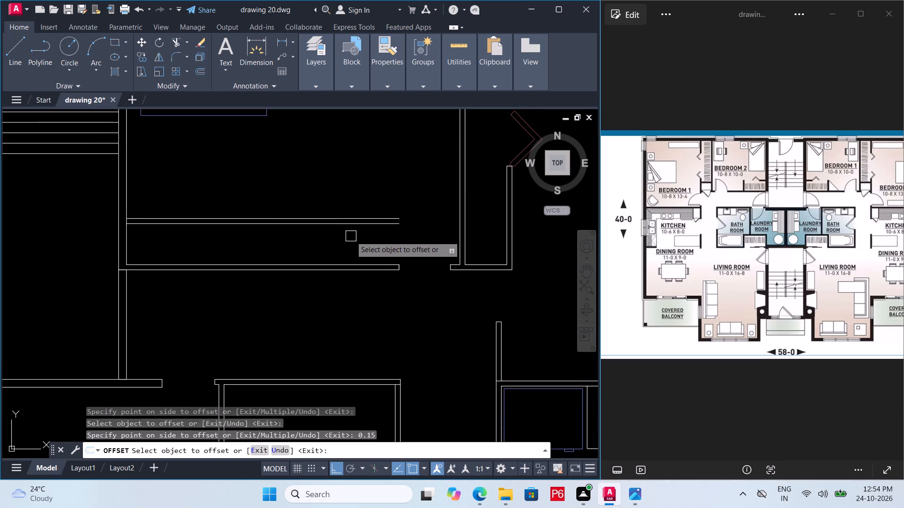
pyautogui.press('l')
pyautogui.press('space')
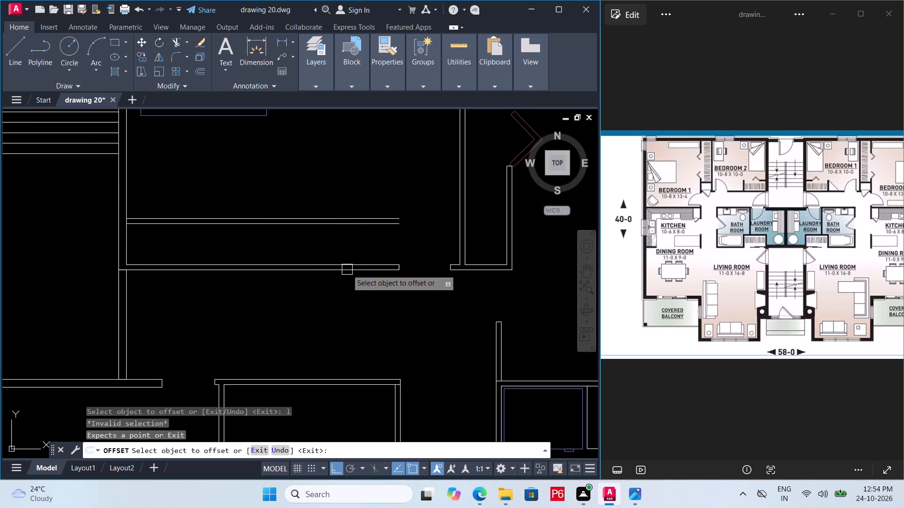
pyautogui.press('Escape')
pyautogui.write('l')
pyautogui.press('space')
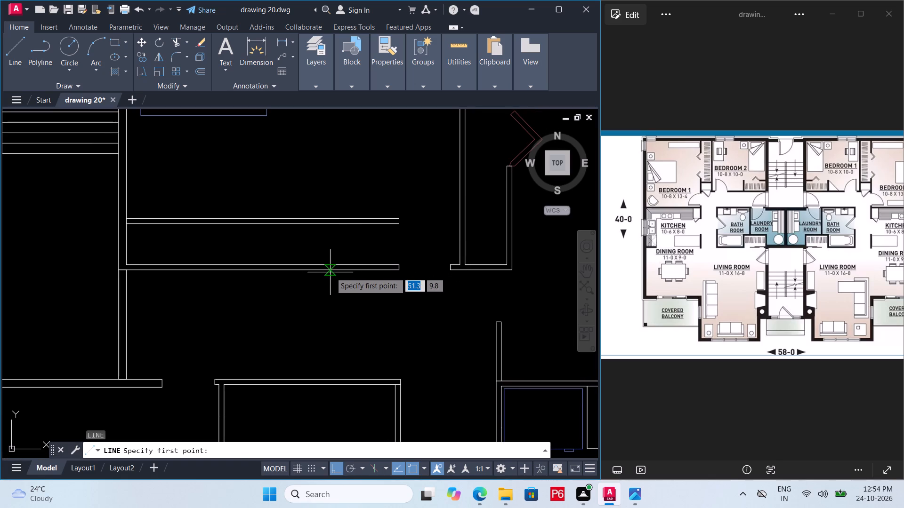
pyautogui.moveTo(332, 270); pyautogui.dragTo(332, 265)
pyautogui.doubleClick(330, 214)
pyautogui.press('Escape')
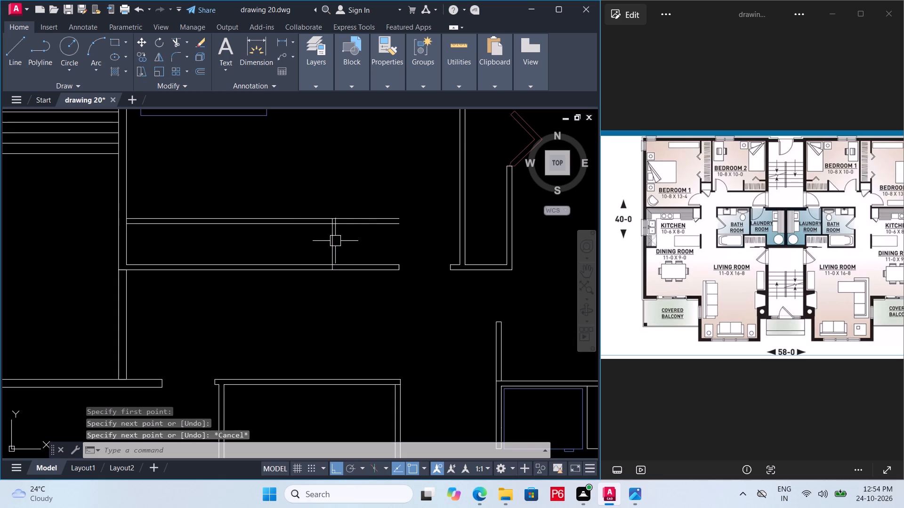
# Trim both closet-wall lines where they extend past the vertical line toward the bedroom door, and save the drawing.
pyautogui.write('tr')
pyautogui.press('space')
pyautogui.press('space')
pyautogui.press('space')
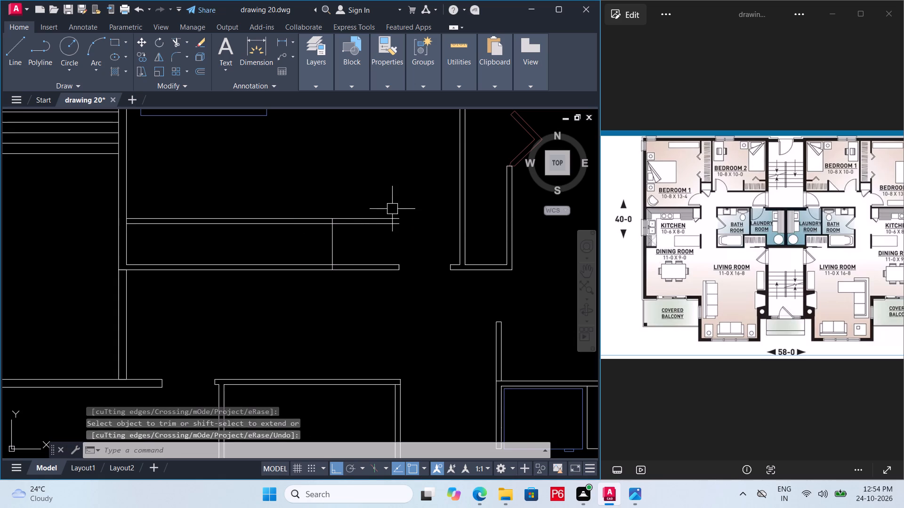
pyautogui.click(392, 209)
pyautogui.click(381, 227)
pyautogui.press('Escape')
pyautogui.write('tr')
pyautogui.press('space')
pyautogui.press('space')
pyautogui.click(386, 227)
pyautogui.click(390, 218)
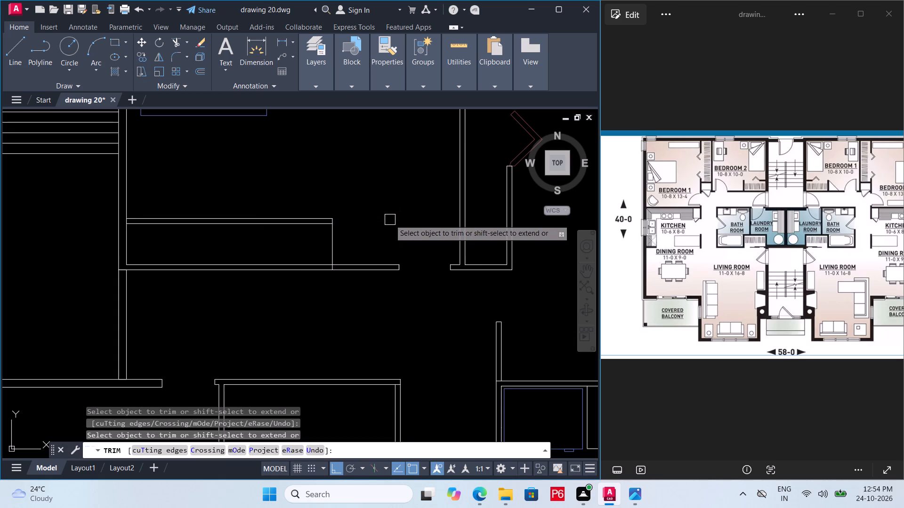
pyautogui.hotkey('ctrl', 's')
pyautogui.hotkey('ctrl', 's')
# Offset the right bedroom closet's vertical end line 0.15 toward the inside of the closet.
pyautogui.click(334, 240)
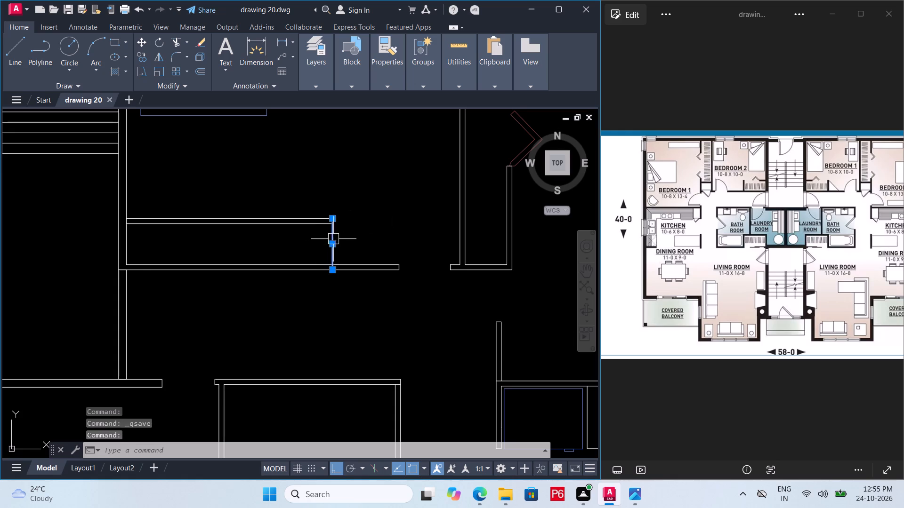
pyautogui.press('o')
pyautogui.press('Return')
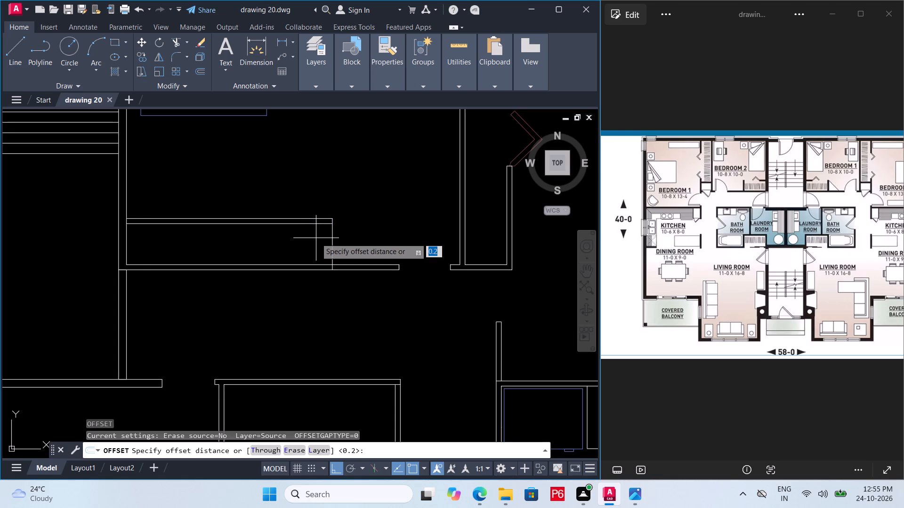
pyautogui.press('0')
pyautogui.write('.15')
pyautogui.press('Return')
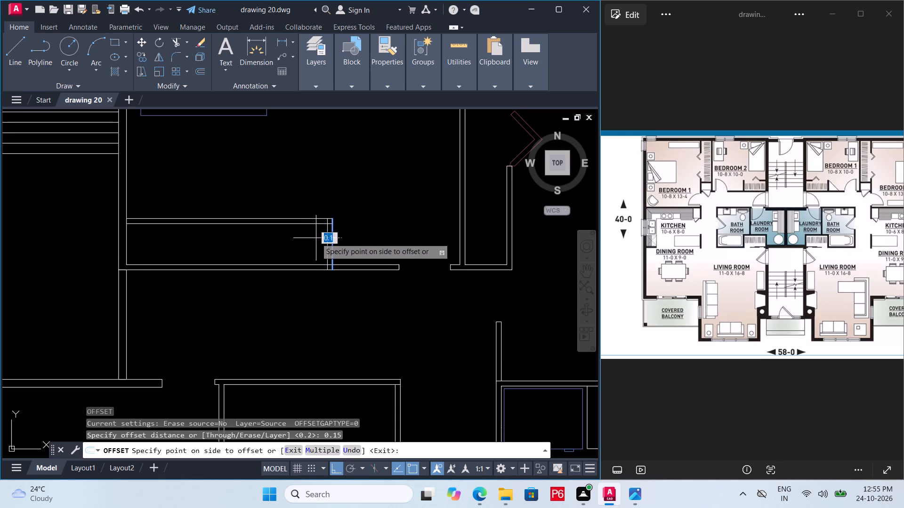
pyautogui.click(306, 238)
pyautogui.scroll(3, 334, 235)
pyautogui.press('Escape')
# Trim the overlapping lines at the right closet's upper corner and at its end wall's junction with the hallway wall, and save.
pyautogui.press('t')
pyautogui.press('r')
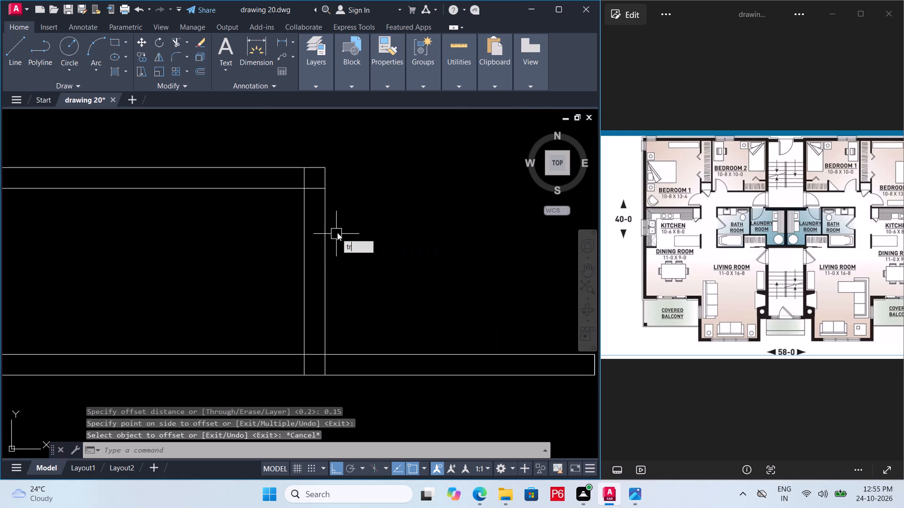
pyautogui.press('space')
pyautogui.press('space')
pyautogui.click(317, 190)
pyautogui.click(305, 179)
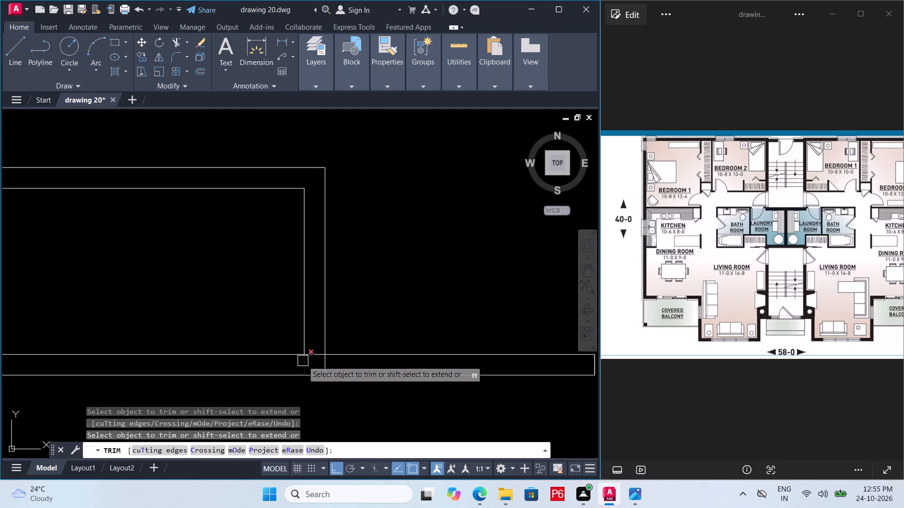
pyautogui.click(301, 367)
pyautogui.click(315, 358)
pyautogui.scroll(-2, 349, 325)
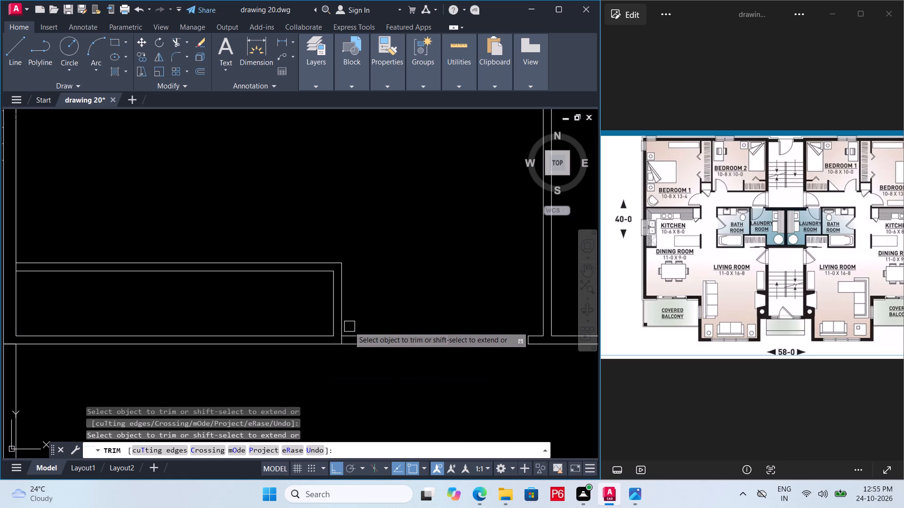
pyautogui.hotkey('ctrl', 's')
pyautogui.hotkey('ctrl', 's')
pyautogui.hotkey('ctrl', 's')
# Trim the right bedroom's stairwell wall line between the two closet-wall lines to open the wall junction.
pyautogui.moveTo(271, 317); pyautogui.dragTo(416, 328, button='middle')
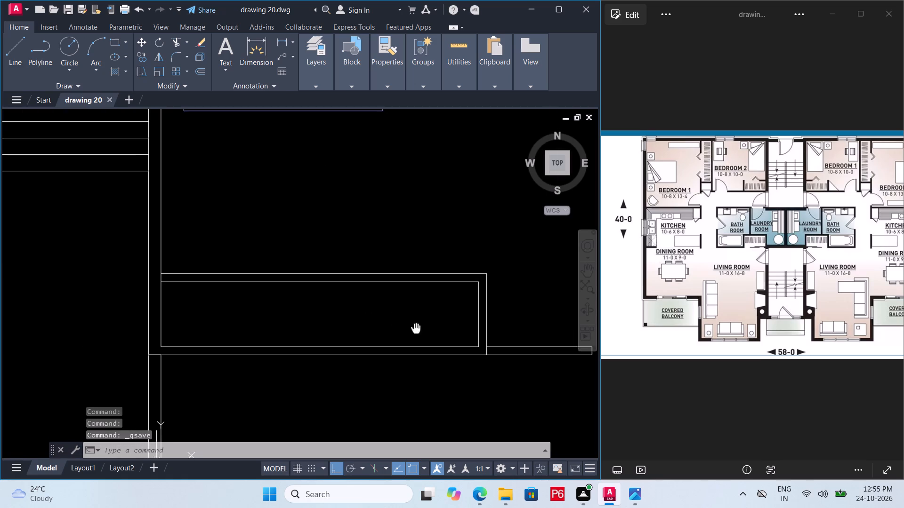
pyautogui.moveTo(416, 328); pyautogui.dragTo(419, 330, button='middle')
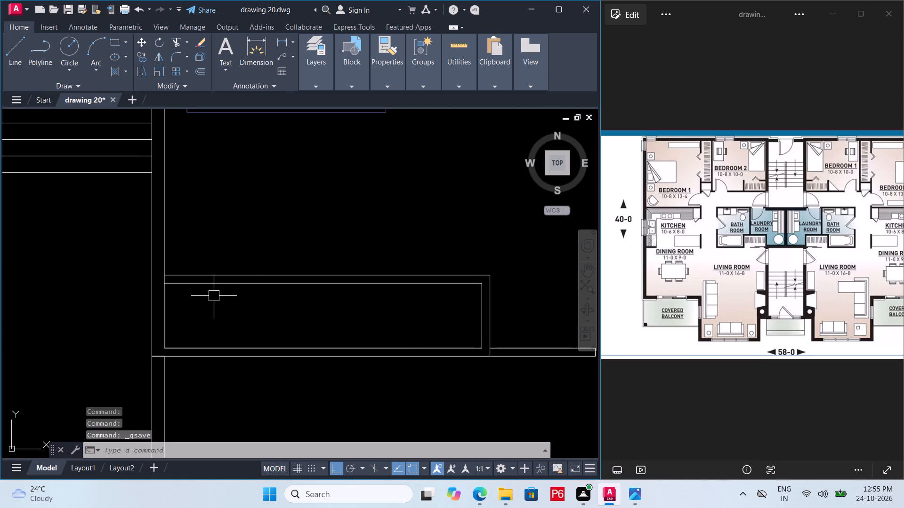
pyautogui.scroll(3, 157, 281)
pyautogui.press('t')
pyautogui.press('r')
pyautogui.press('space')
pyautogui.press('space')
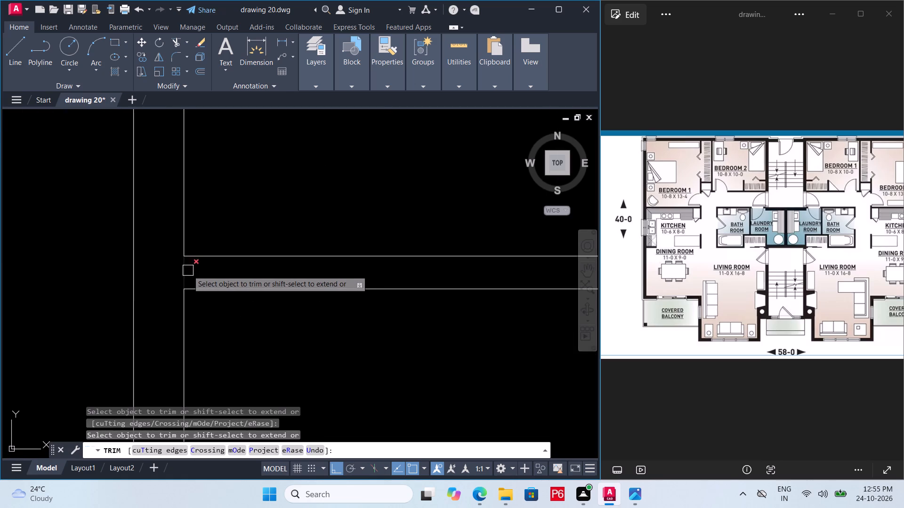
pyautogui.click(188, 270)
pyautogui.scroll(-6, 174, 261)
pyautogui.moveTo(210, 277); pyautogui.dragTo(481, 298, button='middle')
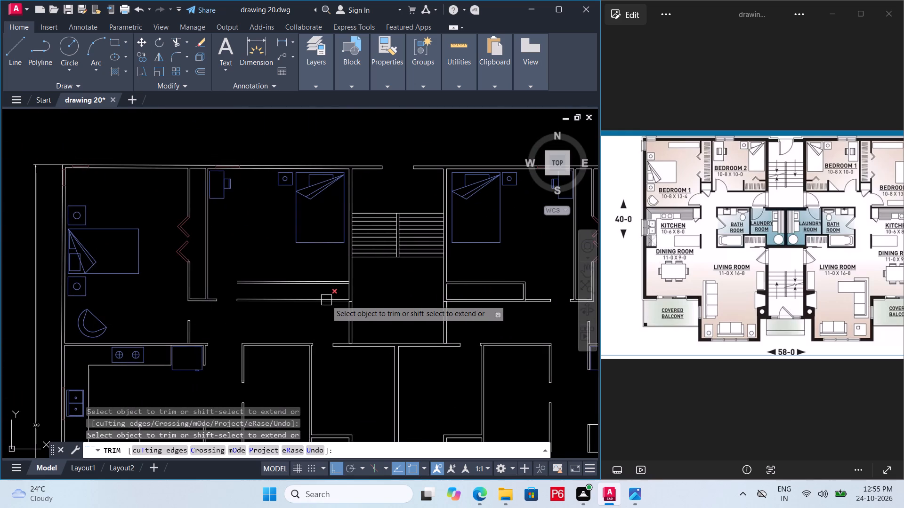
pyautogui.scroll(2, 331, 299)
pyautogui.press('Escape')
# Trim the left bedroom's stairwell wall line between the two closet-wall lines to open the wall junction.
pyautogui.click(375, 279)
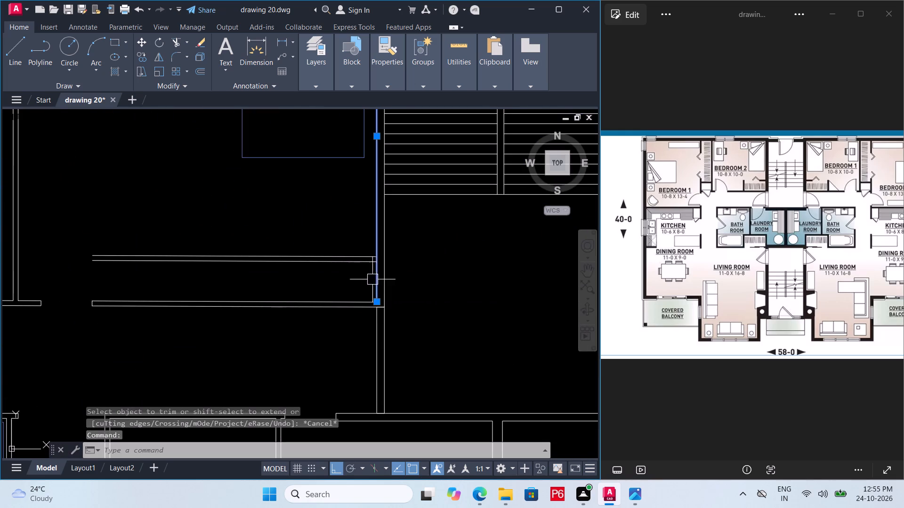
pyautogui.press('Escape')
pyautogui.scroll(1, 372, 274)
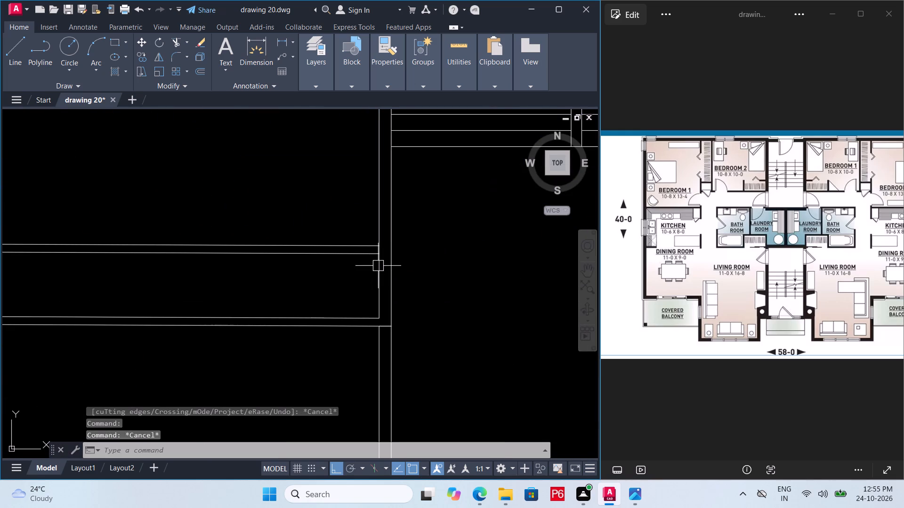
pyautogui.write('tr')
pyautogui.press('space')
pyautogui.press('space')
pyautogui.scroll(2, 385, 246)
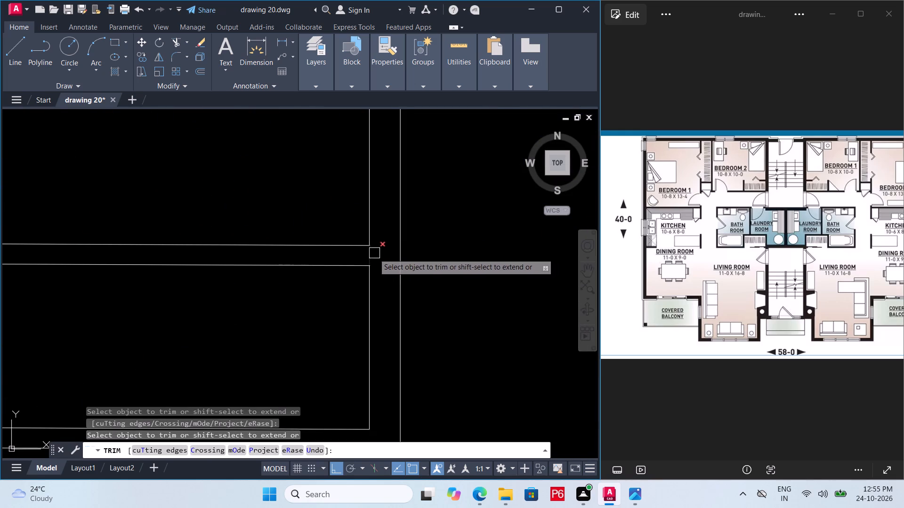
pyautogui.click(372, 255)
pyautogui.scroll(-3, 332, 245)
pyautogui.press('Escape')
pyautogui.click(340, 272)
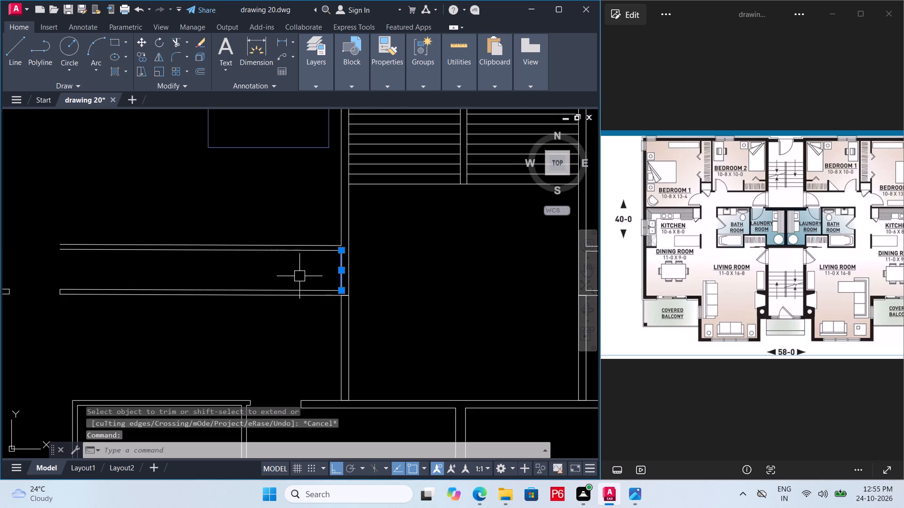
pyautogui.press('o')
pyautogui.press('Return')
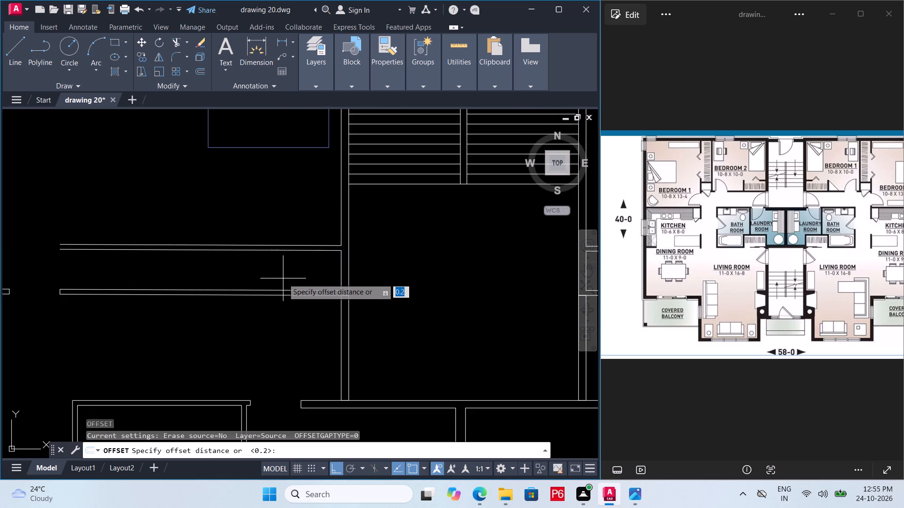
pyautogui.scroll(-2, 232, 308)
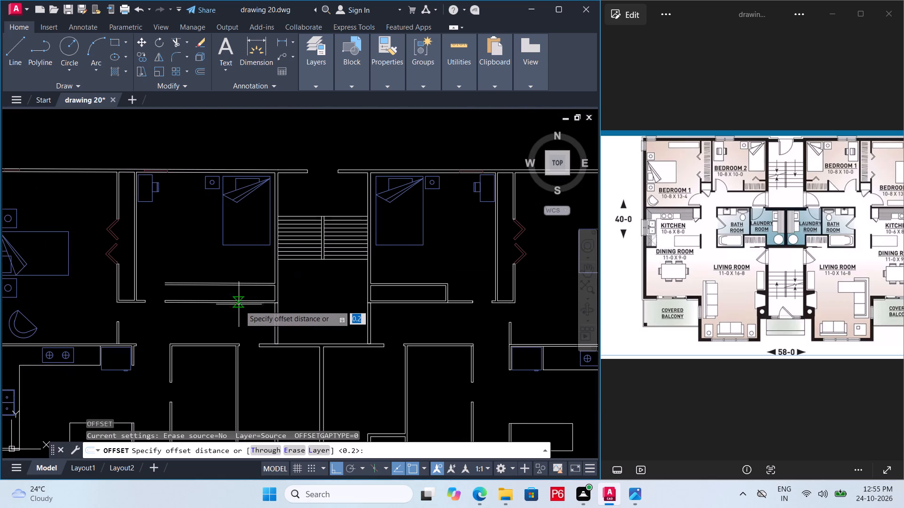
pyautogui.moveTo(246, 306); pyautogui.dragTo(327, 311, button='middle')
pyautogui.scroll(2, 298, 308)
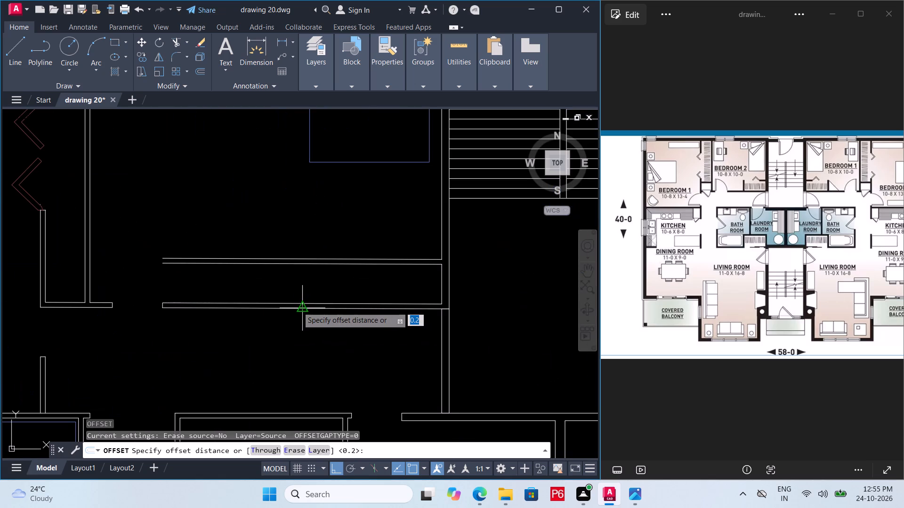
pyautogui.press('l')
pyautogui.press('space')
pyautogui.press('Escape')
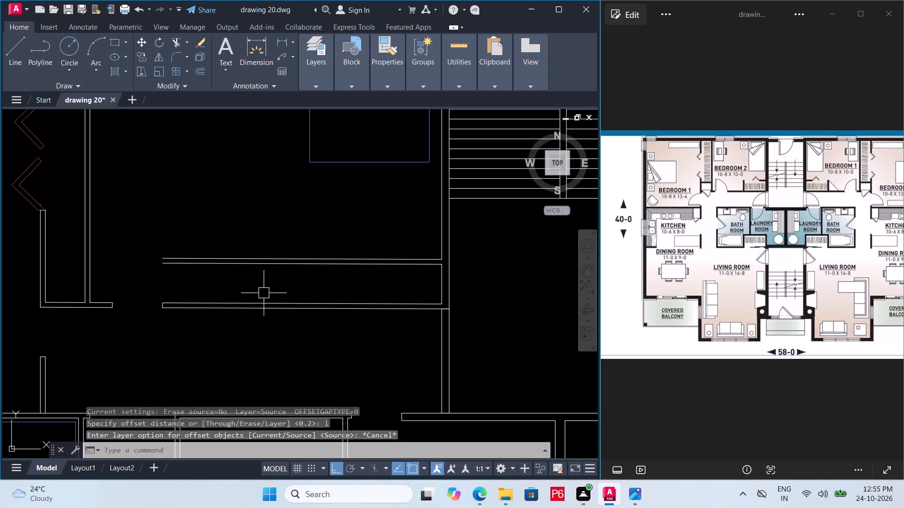
# Draw a vertical line from the left bedroom's hallway wall up to the upper closet-wall line, short of the door opening.
pyautogui.write('l')
pyautogui.press('space')
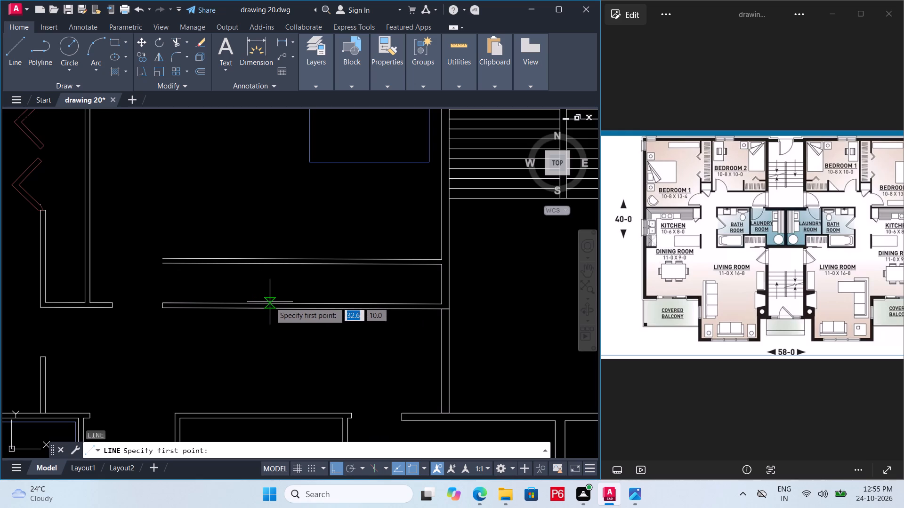
pyautogui.click(275, 302)
pyautogui.click(275, 265)
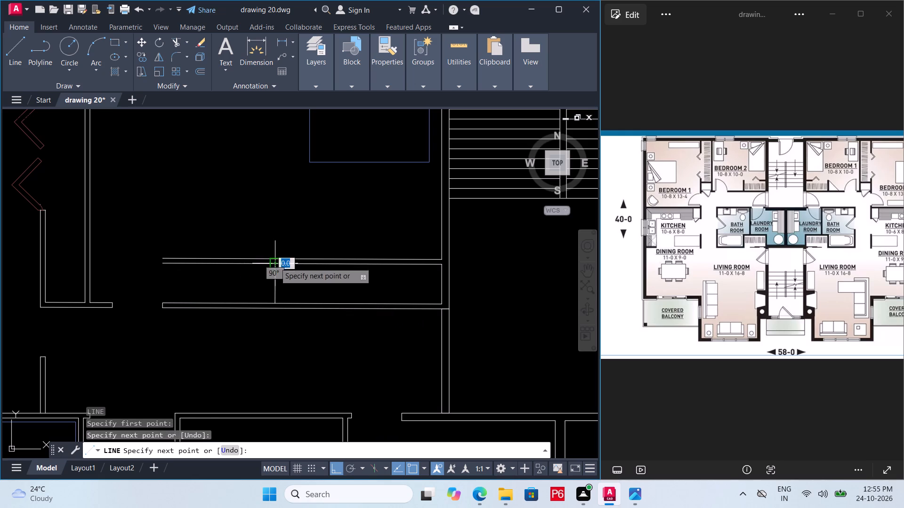
pyautogui.click(275, 254)
pyautogui.press('Escape')
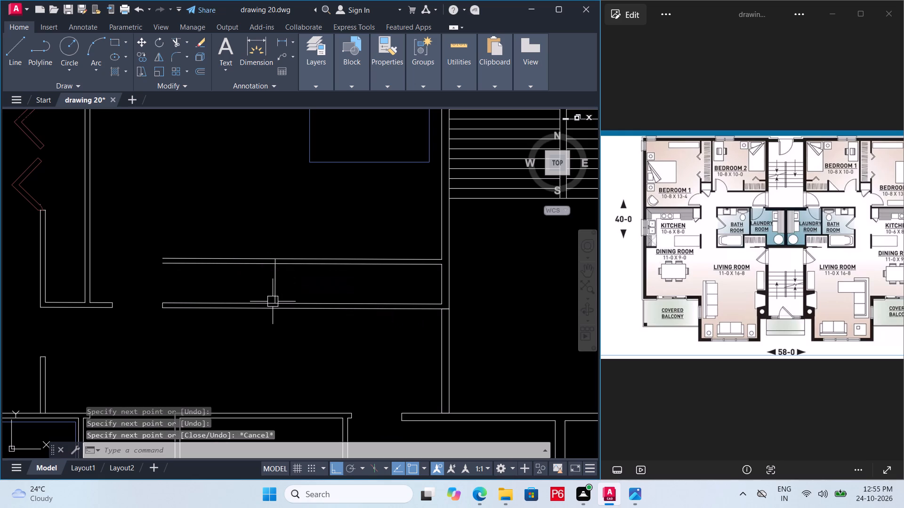
# Trim both left closet-wall lines where they extend past the vertical line toward the bedroom door.
pyautogui.write('tr')
pyautogui.press('space')
pyautogui.press('space')
pyautogui.click(251, 257)
pyautogui.click(246, 265)
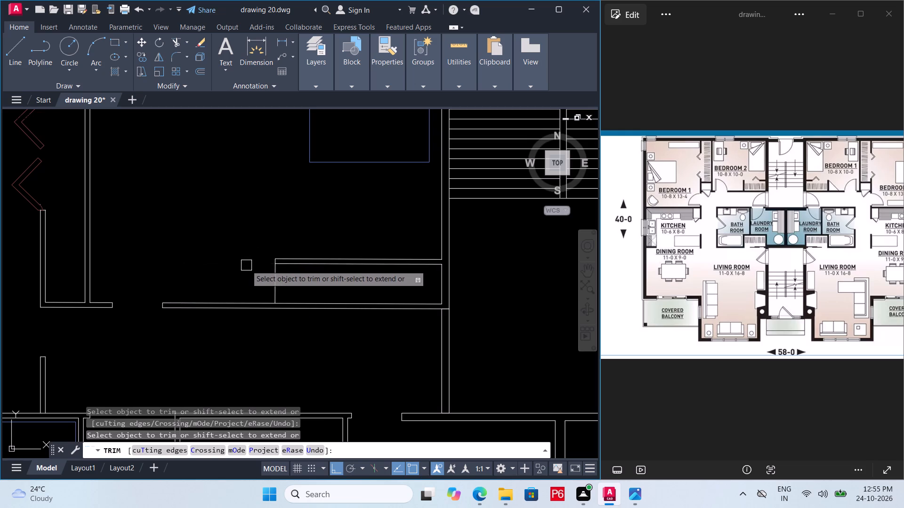
pyautogui.press('Escape')
# Offset the left closet's vertical end line 0.15 toward the inside of the closet.
pyautogui.click(278, 282)
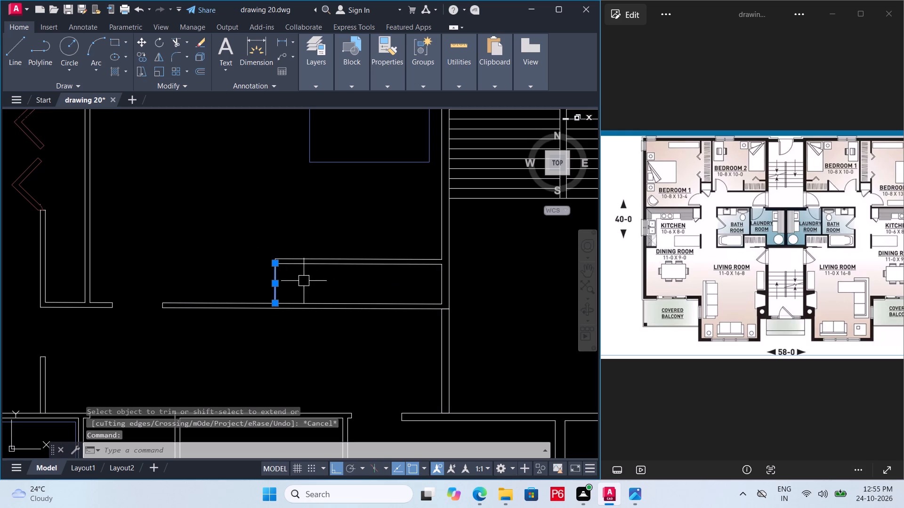
pyautogui.scroll(1, 304, 281)
pyautogui.press('o')
pyautogui.press('Return')
pyautogui.write('0.15')
pyautogui.press('Return')
pyautogui.click(307, 290)
pyautogui.press('Escape')
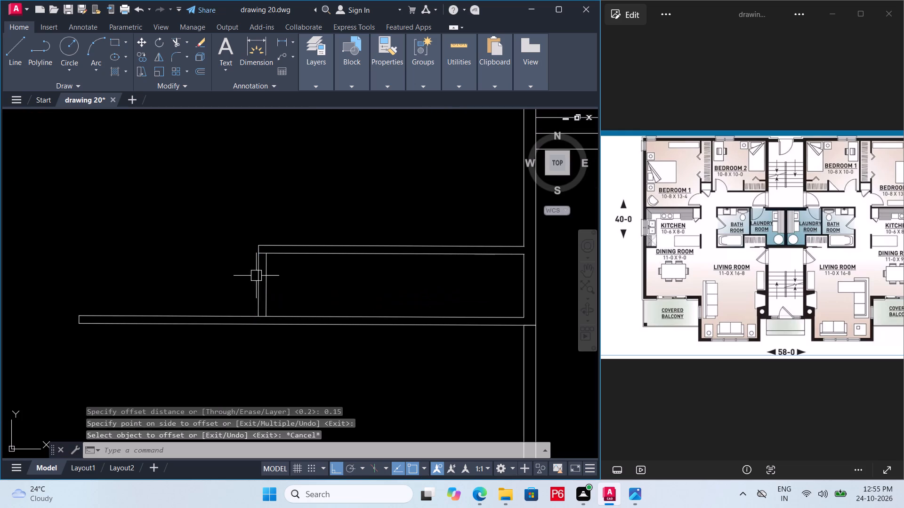
# Trim the lower closet-wall line between the two vertical end lines at the left closet's corner, and save the drawing.
pyautogui.scroll(3, 262, 262)
pyautogui.write('tr')
pyautogui.press('space')
pyautogui.press('space')
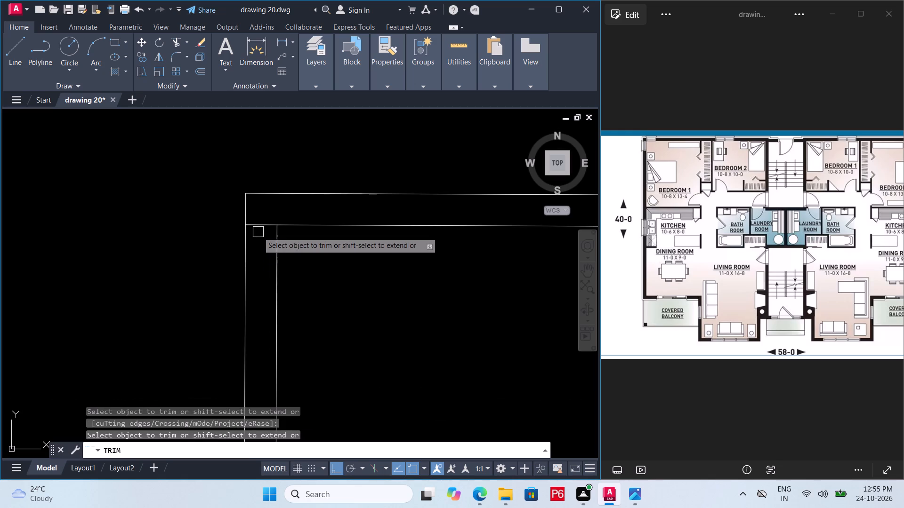
pyautogui.click(259, 229)
pyautogui.keyDown('ctrl'); pyautogui.scroll(-3, 253, 241); pyautogui.keyUp('ctrl')
pyautogui.hotkey('ctrl', 's')
pyautogui.hotkey('ctrl', 's')
pyautogui.hotkey('ctrl', 's')
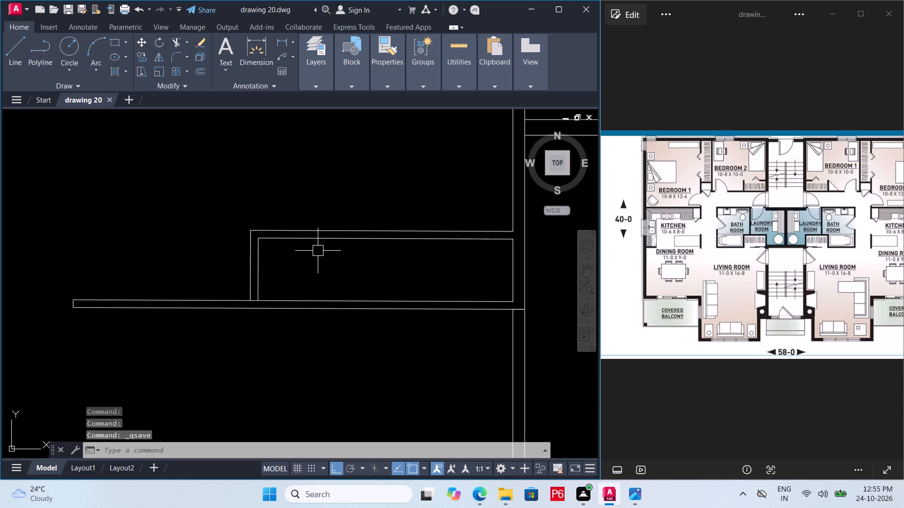
# Draw a short vertical jamb line across the left closet's front wall near the stairwell side, and save the drawing.
pyautogui.moveTo(307, 256); pyautogui.dragTo(231, 265, button='middle')
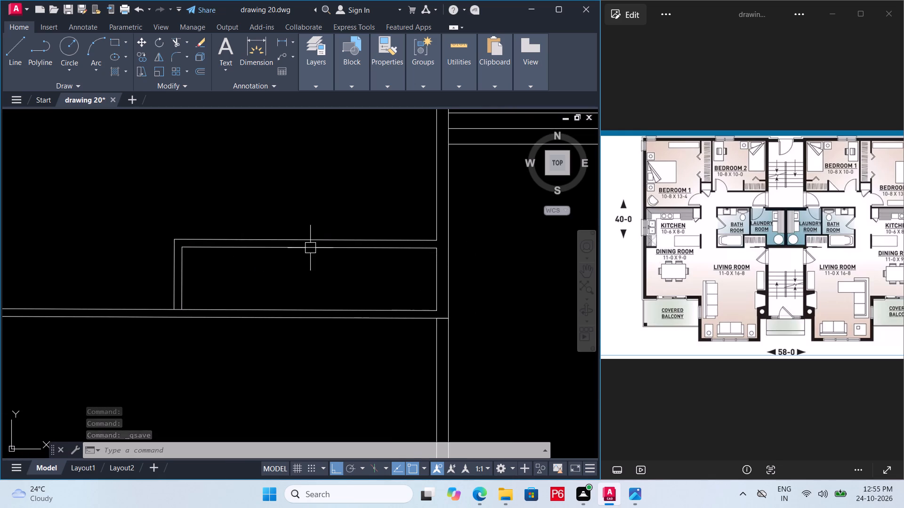
pyautogui.scroll(1, 360, 246)
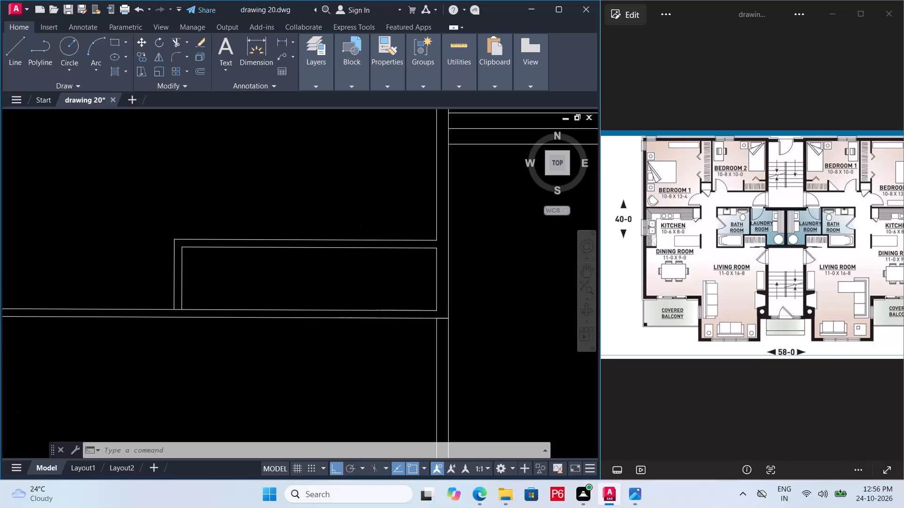
pyautogui.write('l')
pyautogui.press('space')
pyautogui.click(358, 239)
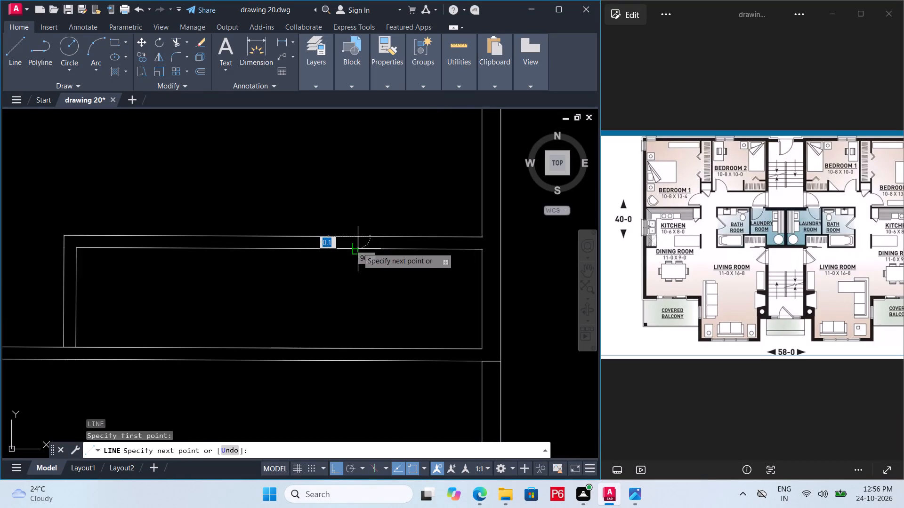
pyautogui.click(357, 247)
pyautogui.press('space')
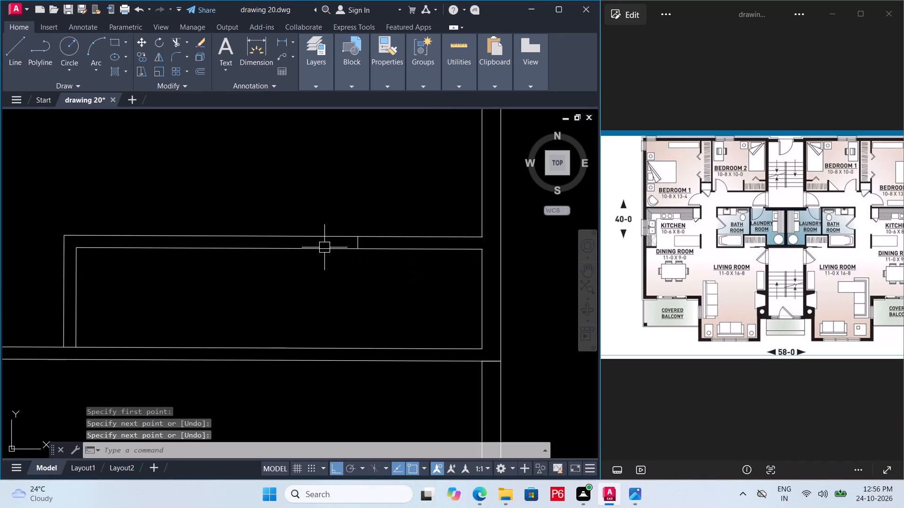
pyautogui.press('Escape')
pyautogui.hotkey('ctrl', 's')
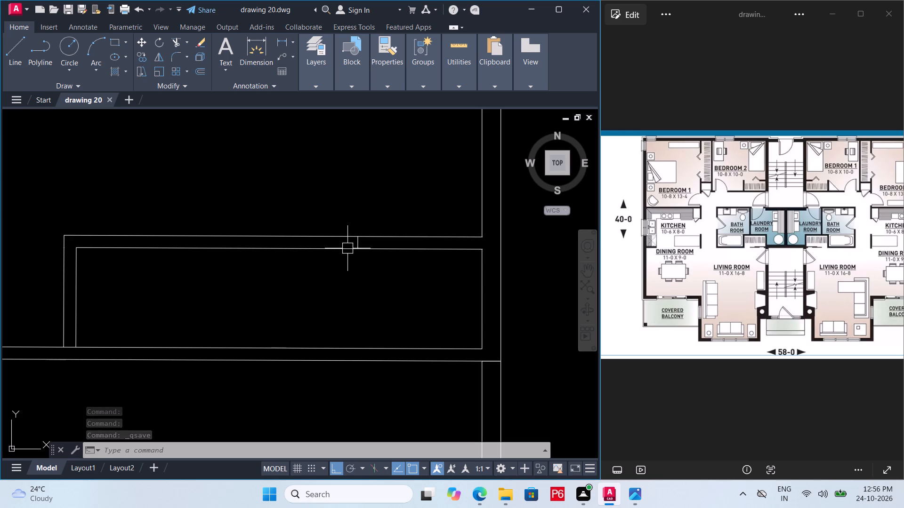
# Draw two slanted lines forming a folding-door peak above the left closet's front wall, starting at the jamb line's lower end.
pyautogui.press('l')
pyautogui.press('space')
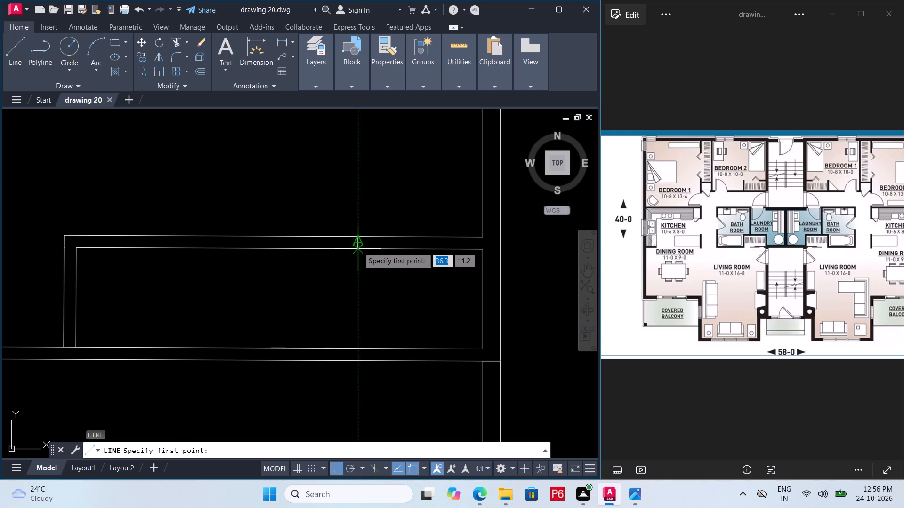
pyautogui.click(358, 247)
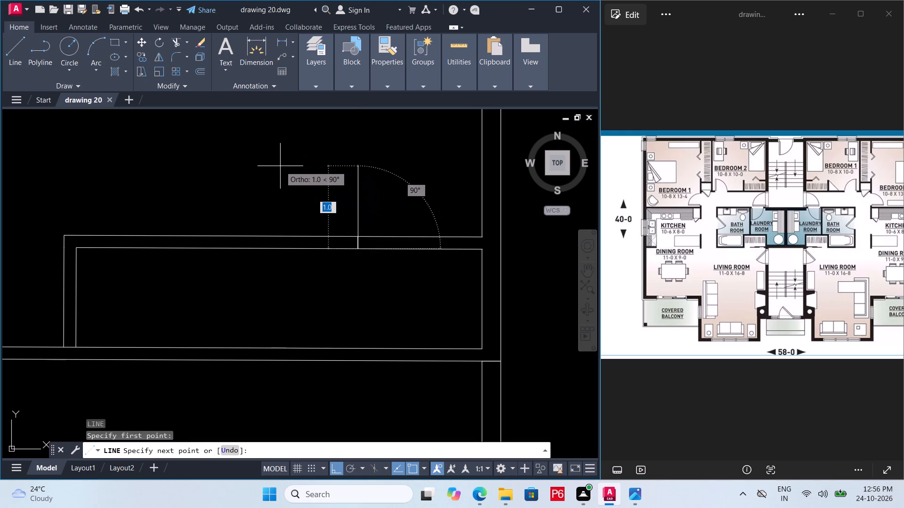
pyautogui.press('F8')
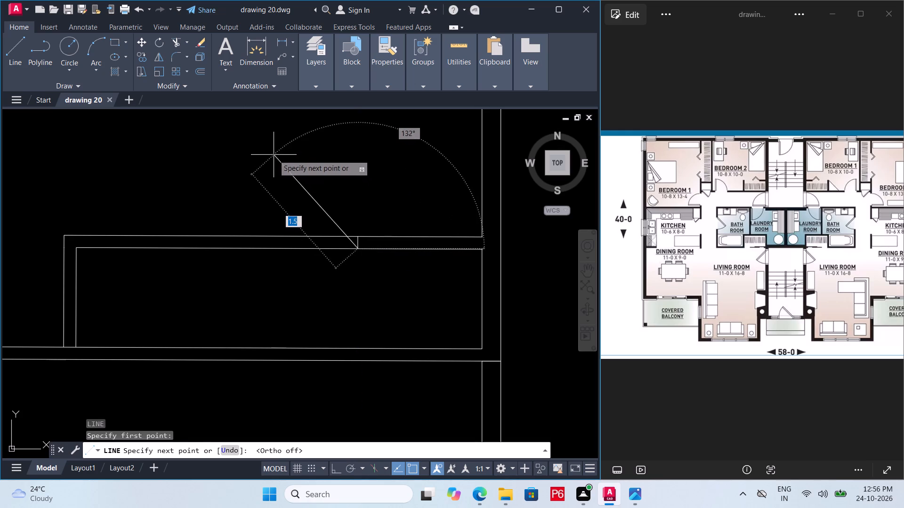
pyautogui.click(274, 167)
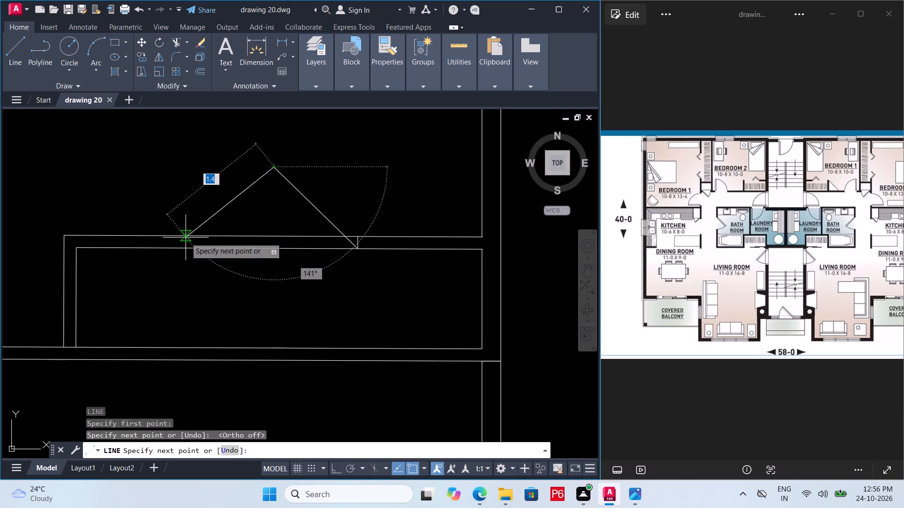
pyautogui.click(176, 247)
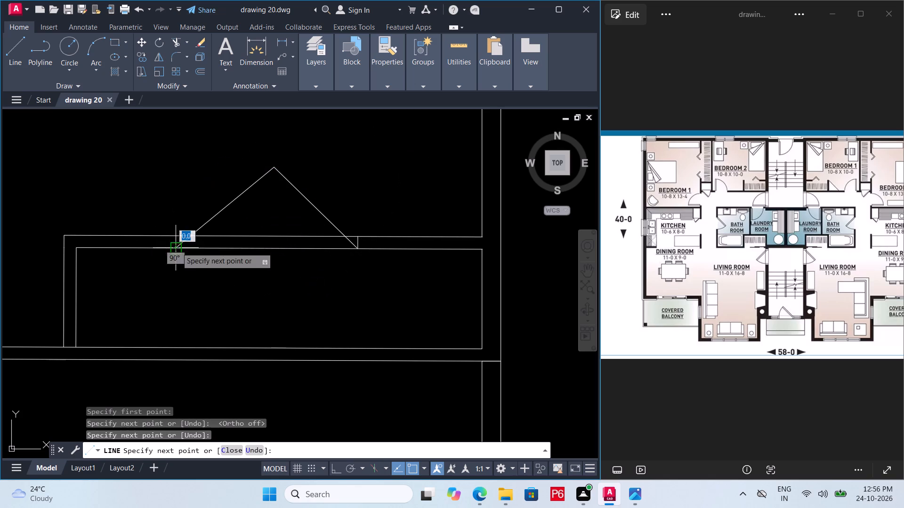
pyautogui.press('Escape')
# Offset both slanted folding-door lines 0.15 toward the inside of the peak.
pyautogui.click(227, 208)
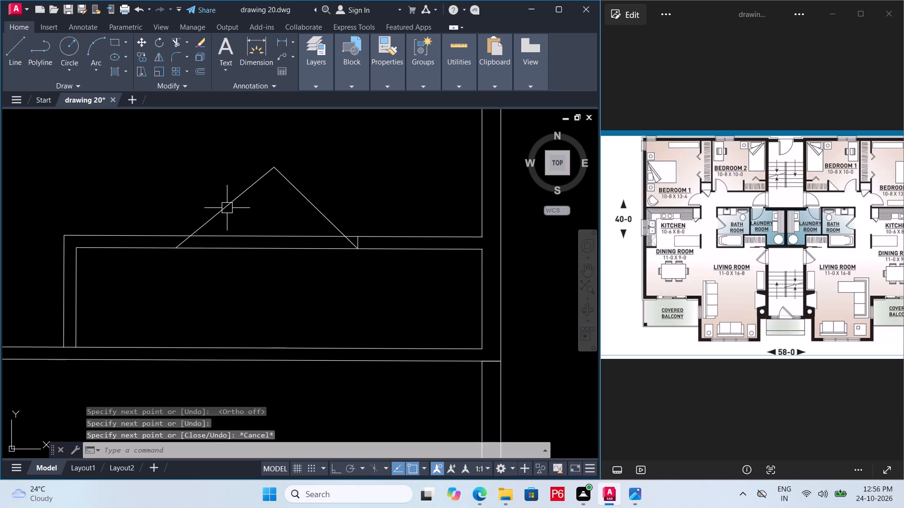
pyautogui.press('o')
pyautogui.press('Return')
pyautogui.write('0.15')
pyautogui.press('Return')
pyautogui.click(236, 217)
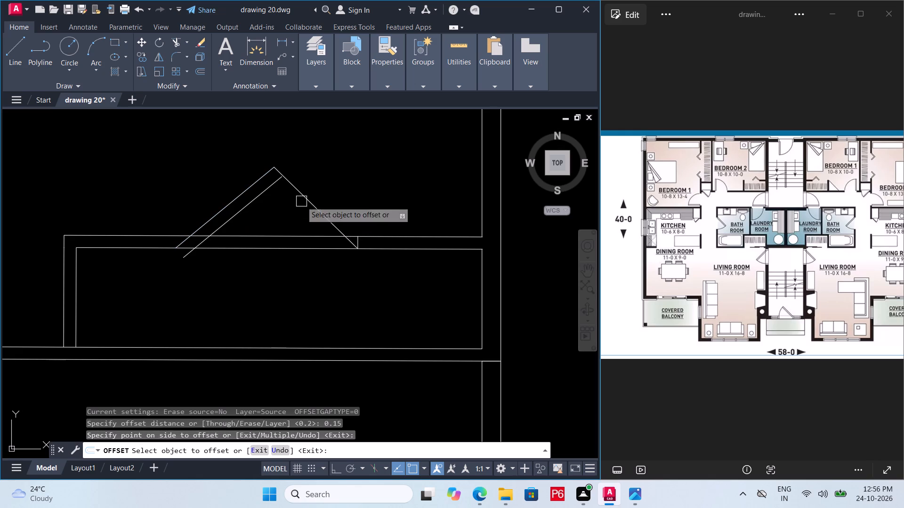
pyautogui.click(304, 201)
pyautogui.click(281, 220)
pyautogui.press('Escape')
# Trim the ends of the two inner folding-door lines where they cross at the peak.
pyautogui.scroll(3, 282, 185)
pyautogui.write('tr')
pyautogui.press('space')
pyautogui.press('space')
pyautogui.click(269, 165)
pyautogui.click(224, 166)
pyautogui.scroll(-2, 234, 135)
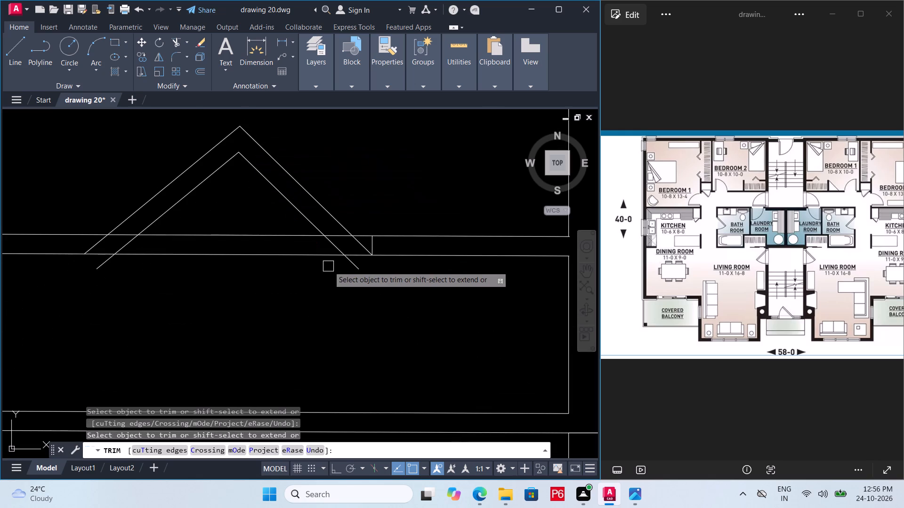
# Trim both front-wall lines of the left closet between the two legs of the folding door.
pyautogui.scroll(1, 350, 262)
pyautogui.moveTo(357, 253); pyautogui.dragTo(355, 246)
pyautogui.click(329, 222)
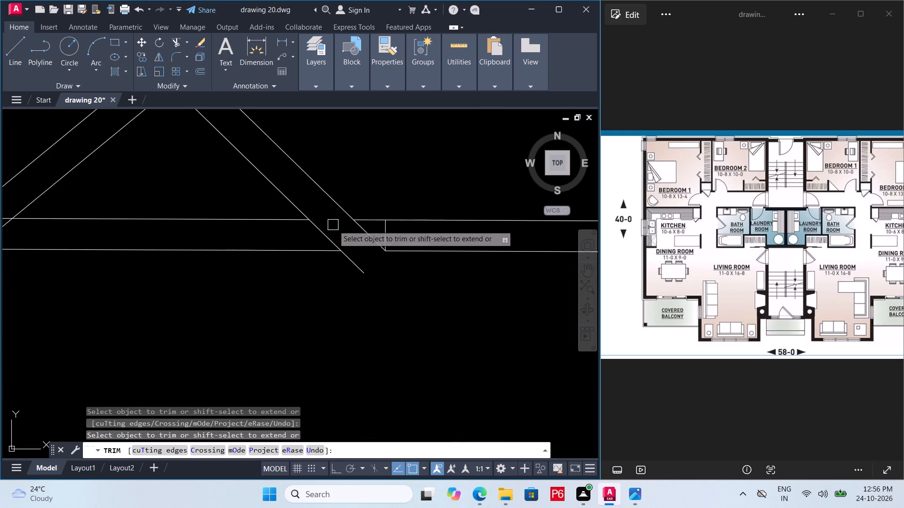
pyautogui.moveTo(287, 250); pyautogui.dragTo(285, 243)
pyautogui.click(269, 225)
pyautogui.click(274, 218)
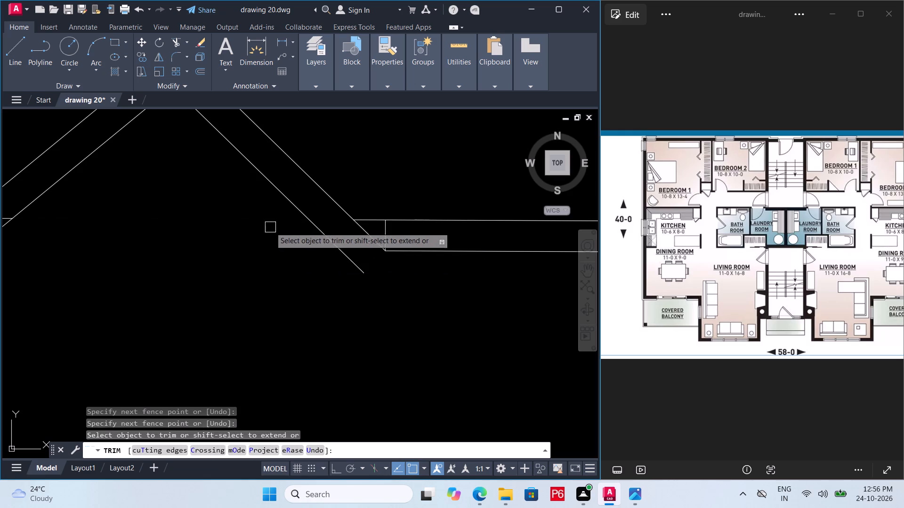
pyautogui.scroll(-1, 296, 243)
pyautogui.moveTo(306, 247); pyautogui.dragTo(401, 253, button='middle')
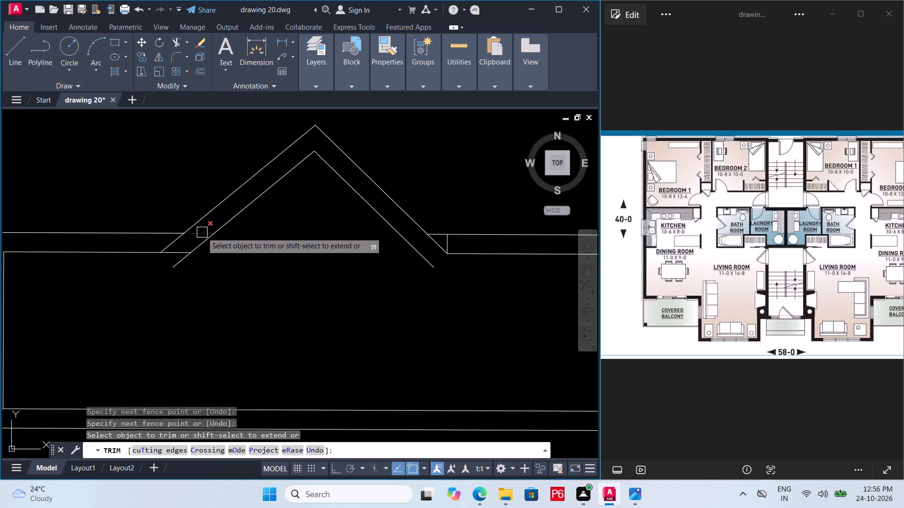
pyautogui.click(202, 232)
pyautogui.click(179, 250)
pyautogui.write('l')
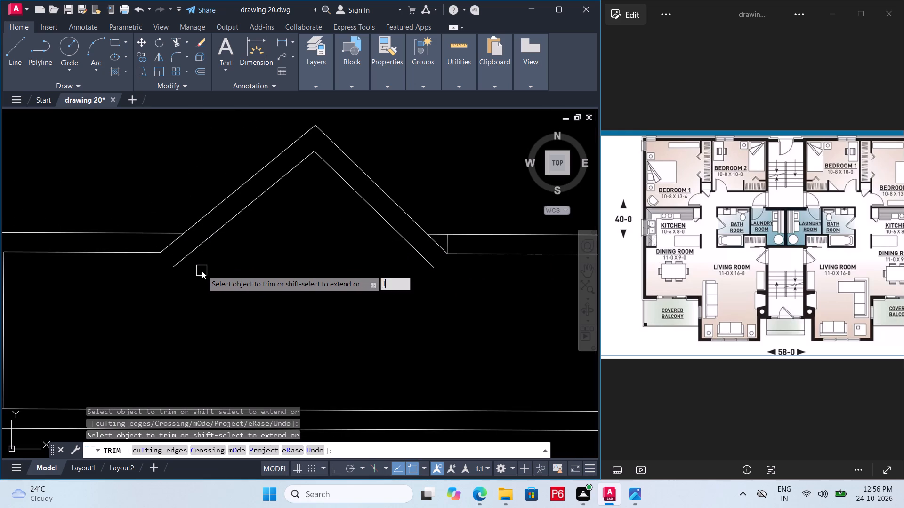
pyautogui.press('space')
pyautogui.press('Escape')
# Draw a line along the closet's inner wall face joining the two outer feet of the folding door.
pyautogui.press('l')
pyautogui.press('space')
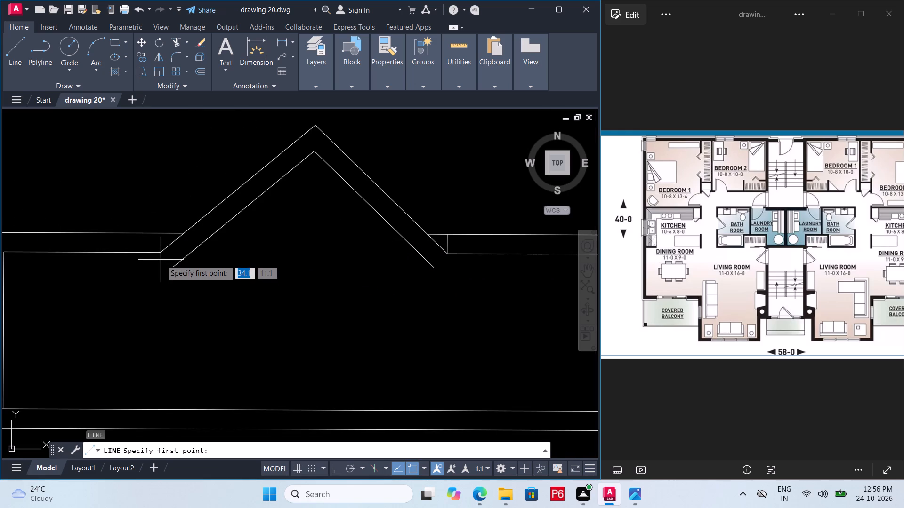
pyautogui.click(160, 254)
pyautogui.click(446, 254)
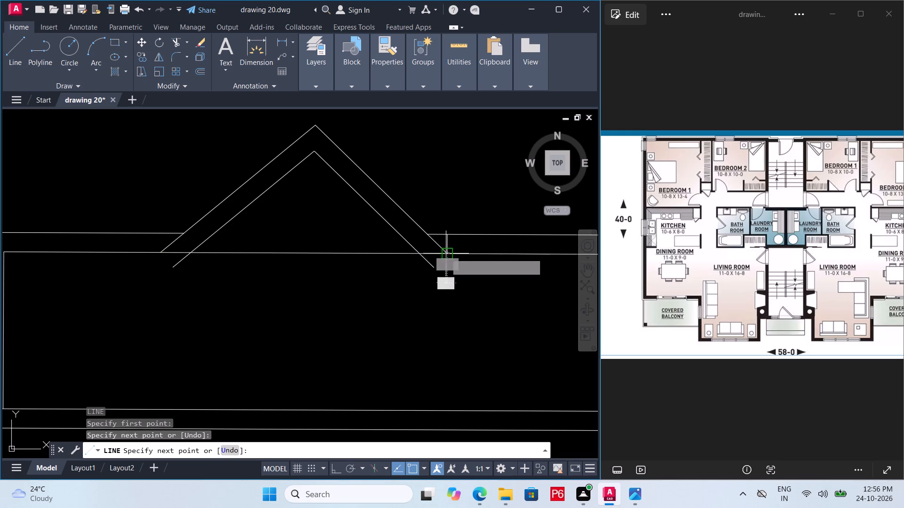
pyautogui.press('Escape')
# Trim the inner door lines' overhangs, the base line between the door's legs and the wall stub beside the jamb; save the drawing.
pyautogui.write('tr')
pyautogui.press('space')
pyautogui.press('space')
pyautogui.click(180, 268)
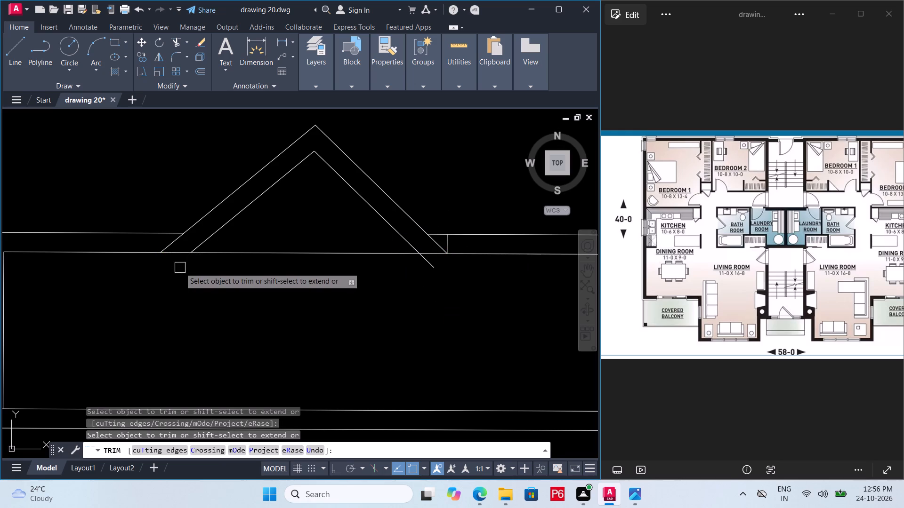
pyautogui.click(426, 266)
pyautogui.click(379, 259)
pyautogui.click(379, 250)
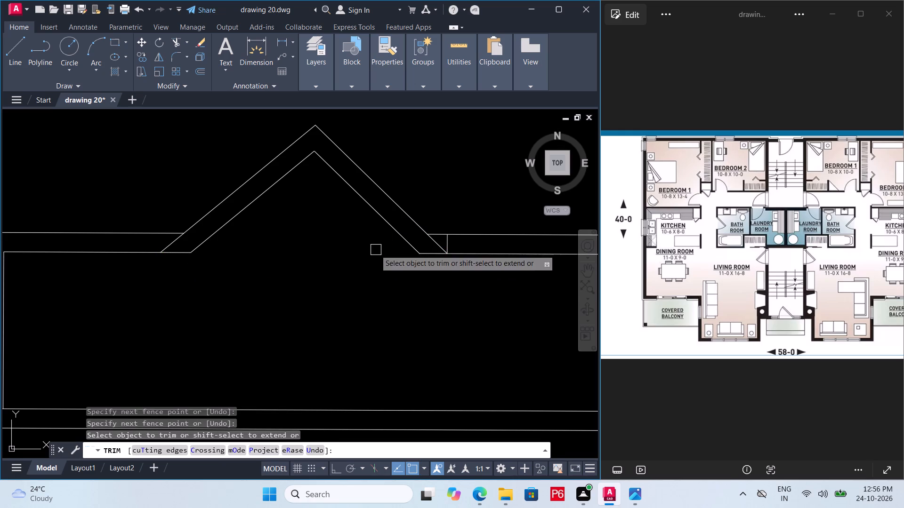
pyautogui.click(440, 230)
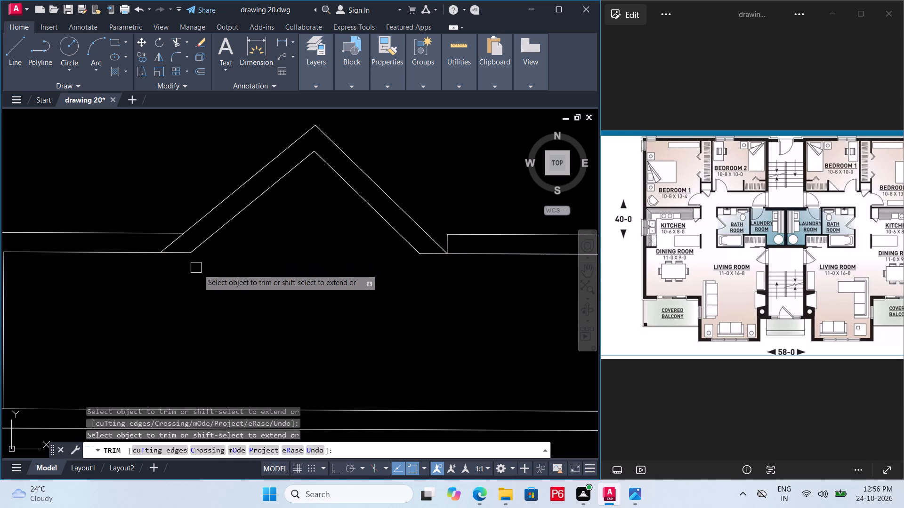
pyautogui.press('Escape')
pyautogui.hotkey('ctrl', 's')
pyautogui.hotkey('ctrl', 's')
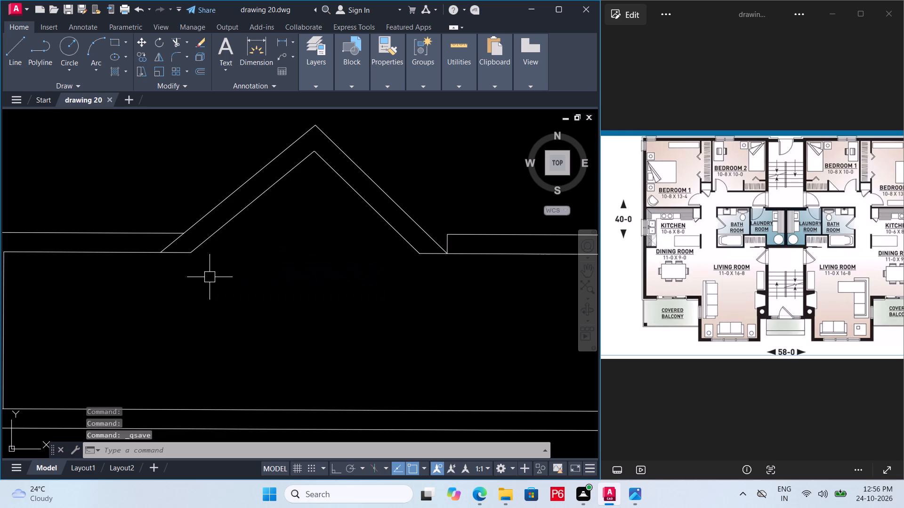
pyautogui.hotkey('ctrl', 's')
# Draw a short vertical jamb line across the closet's front wall at the folding door's left foot.
pyautogui.press('l')
pyautogui.press('space')
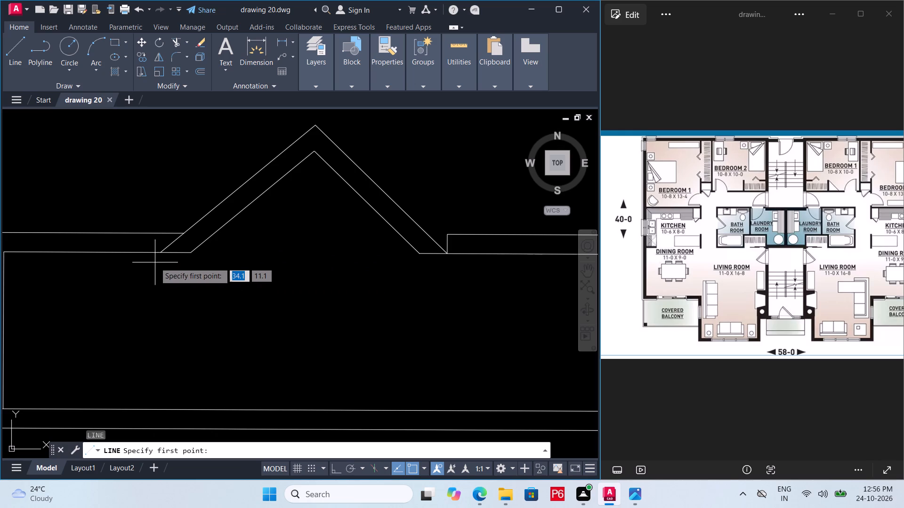
pyautogui.click(161, 252)
pyautogui.click(158, 234)
pyautogui.press('Escape')
# Trim the outer wall line that extends past the new jamb to the folding door, and save the drawing.
pyautogui.scroll(1, 169, 235)
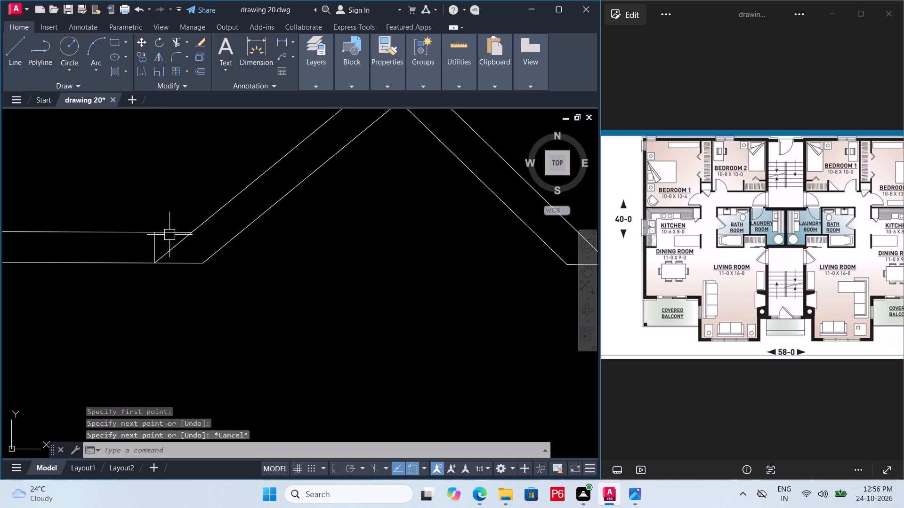
pyautogui.write('tr')
pyautogui.press('space')
pyautogui.press('space')
pyautogui.click(168, 235)
pyautogui.scroll(-3, 164, 236)
pyautogui.hotkey('ctrl', 's')
pyautogui.hotkey('ctrl', 's')
pyautogui.hotkey('ctrl', 's')
# Define a block named dd from the six lines of the left closet's folding door.
pyautogui.click(246, 198)
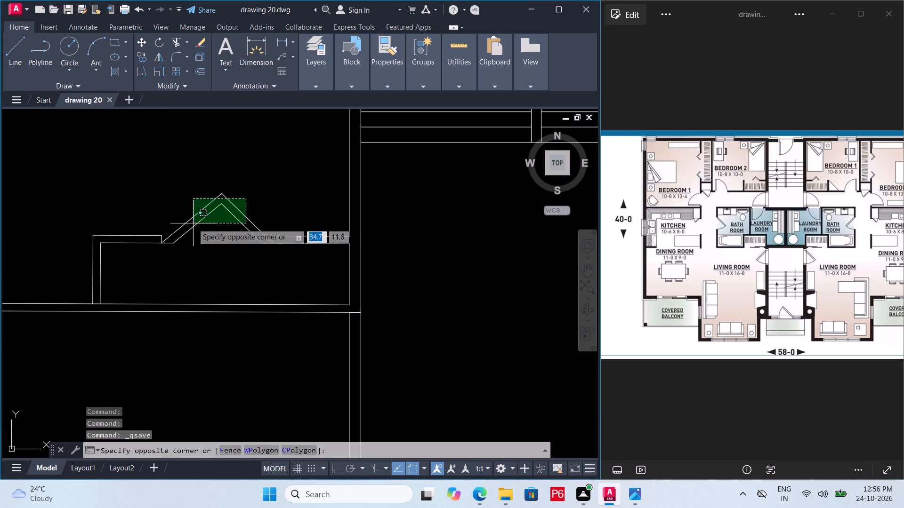
pyautogui.click(193, 223)
pyautogui.scroll(4, 168, 258)
pyautogui.click(171, 160)
pyautogui.scroll(-3, 145, 240)
pyautogui.moveTo(131, 255); pyautogui.dragTo(121, 263, button='middle')
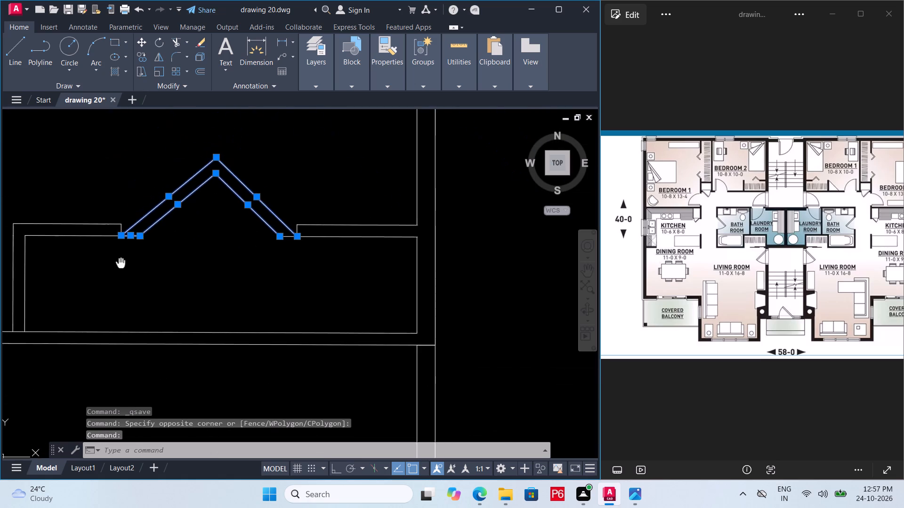
pyautogui.moveTo(121, 263); pyautogui.dragTo(109, 276, button='middle')
pyautogui.scroll(3, 291, 242)
pyautogui.click(235, 274)
pyautogui.scroll(-3, 297, 293)
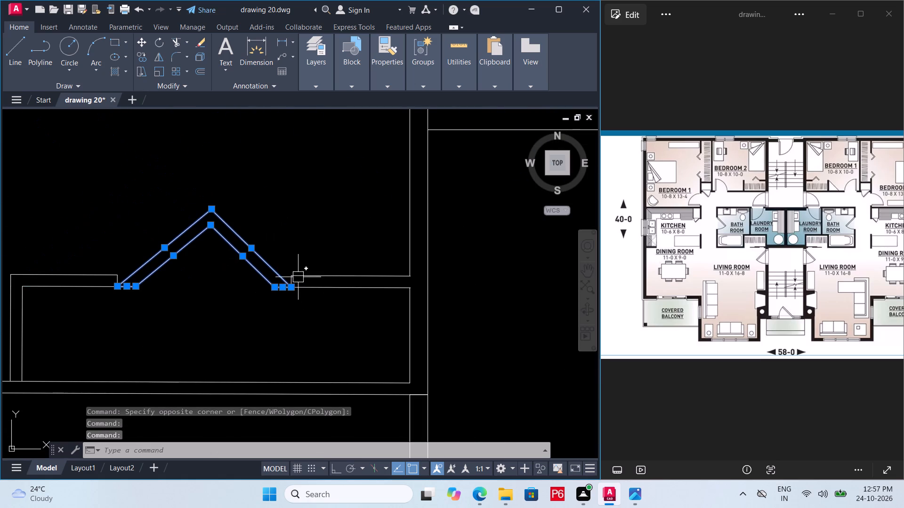
pyautogui.write('b')
pyautogui.press('space')
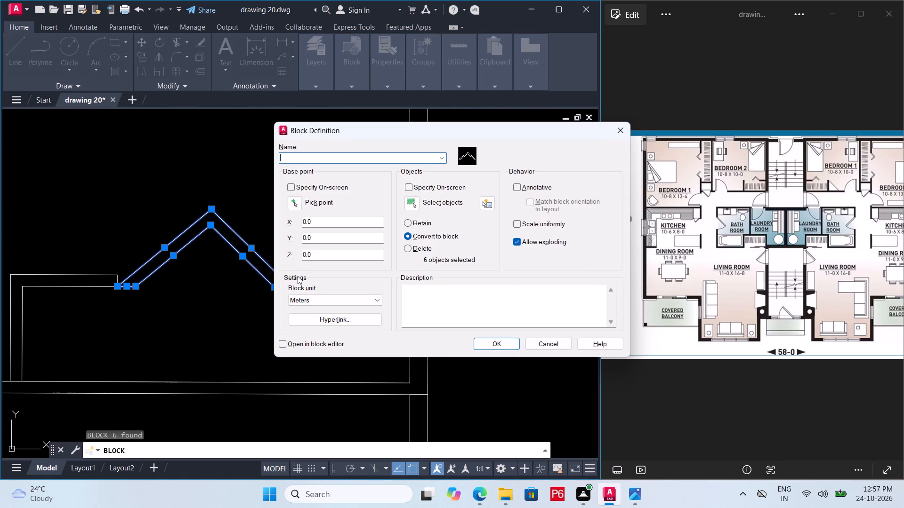
pyautogui.write('dd')
pyautogui.click(484, 340)
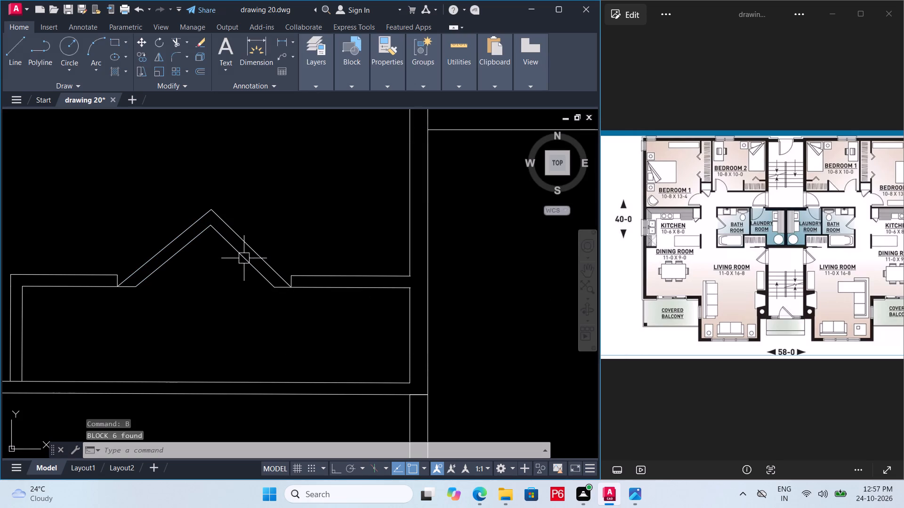
# Assign the folding-door block to the door layer and save the drawing.
pyautogui.click(244, 254)
pyautogui.click(303, 87)
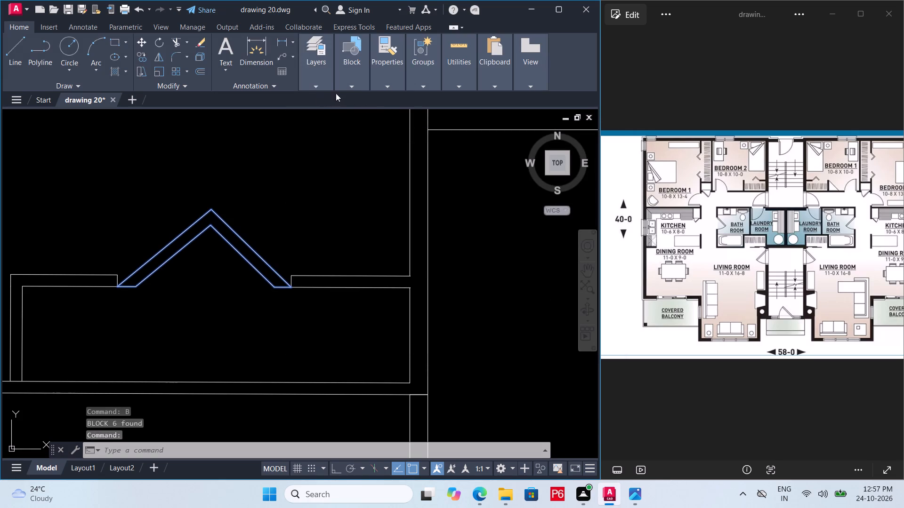
pyautogui.click(328, 87)
pyautogui.click(319, 79)
pyautogui.click(320, 87)
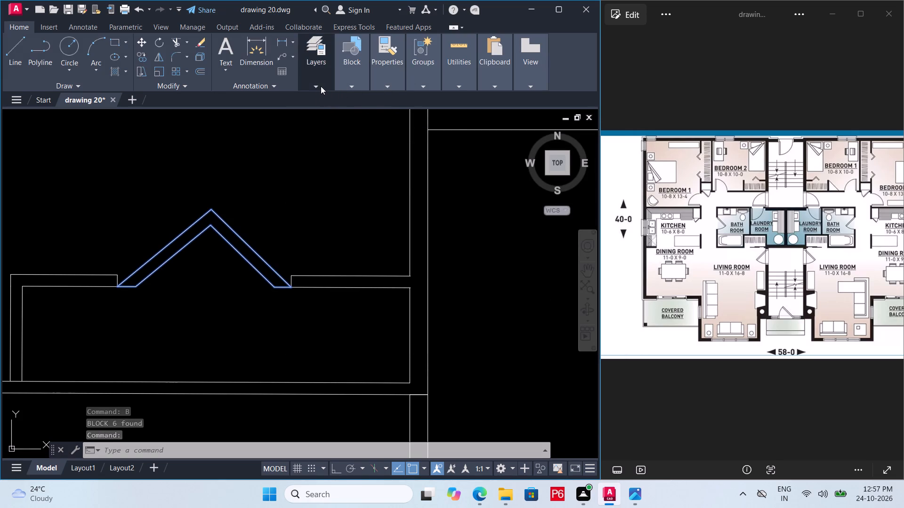
pyautogui.click(394, 97)
pyautogui.click(392, 143)
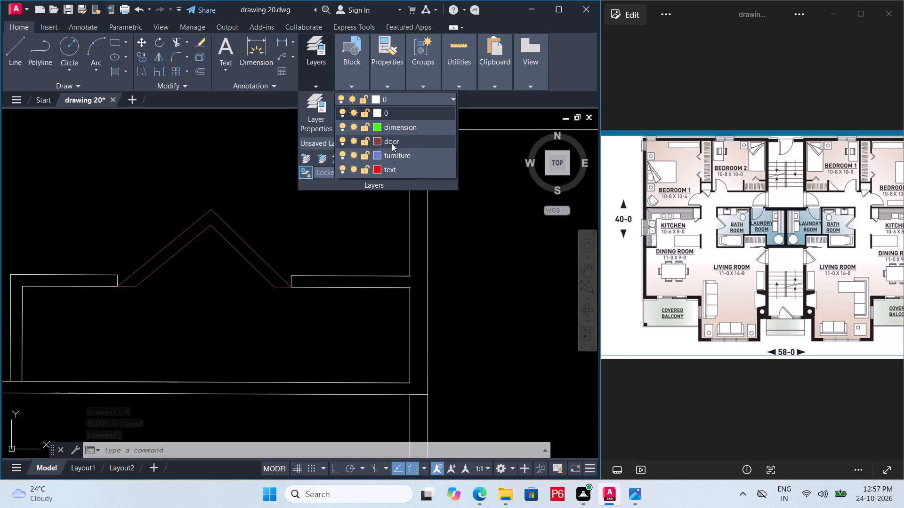
pyautogui.click(330, 230)
pyautogui.click(367, 227)
pyautogui.click(315, 227)
pyautogui.click(358, 226)
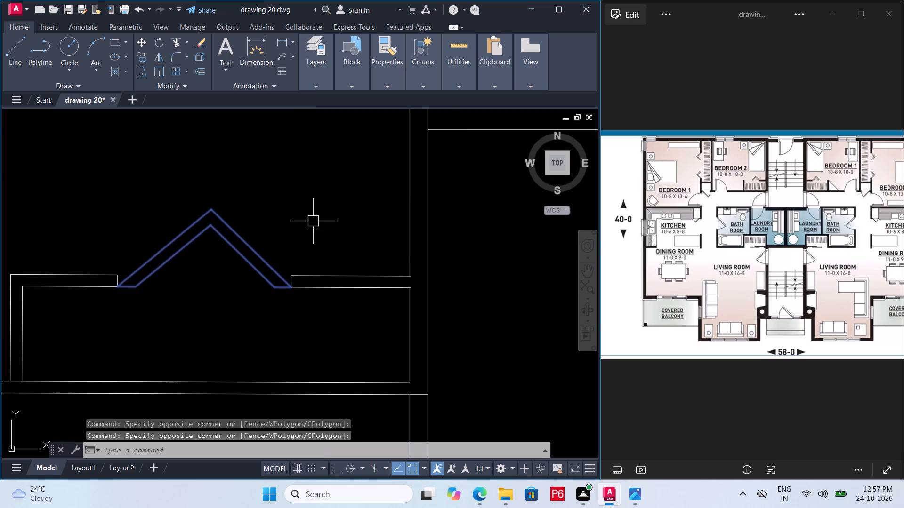
pyautogui.press('Escape')
pyautogui.hotkey('ctrl', 's')
pyautogui.hotkey('ctrl', 's')
# Copy the folding-door block from its left foot about 13.5 horizontally onto the right closet's inner front-wall line, and save the drawing.
pyautogui.click(253, 252)
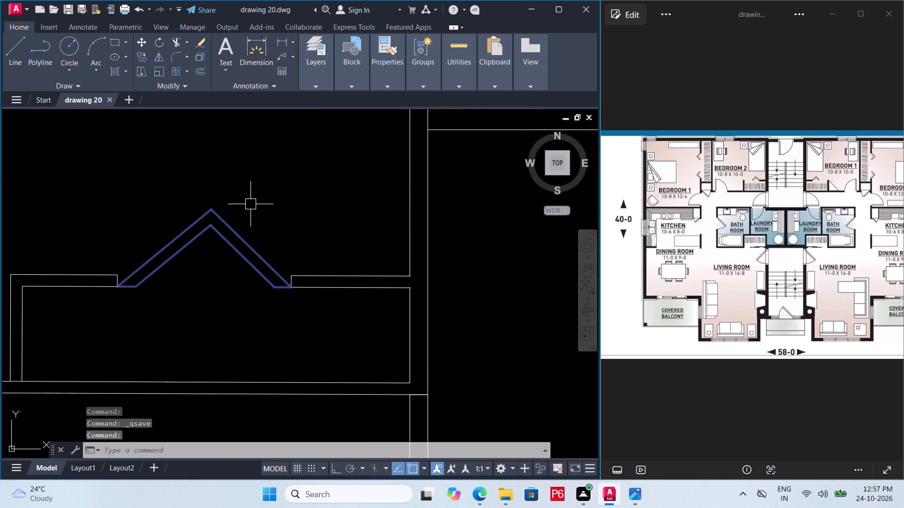
pyautogui.scroll(-2, 247, 204)
pyautogui.press('m')
pyautogui.press('BackSpace')
pyautogui.write('co')
pyautogui.press('space')
pyautogui.scroll(4, 197, 241)
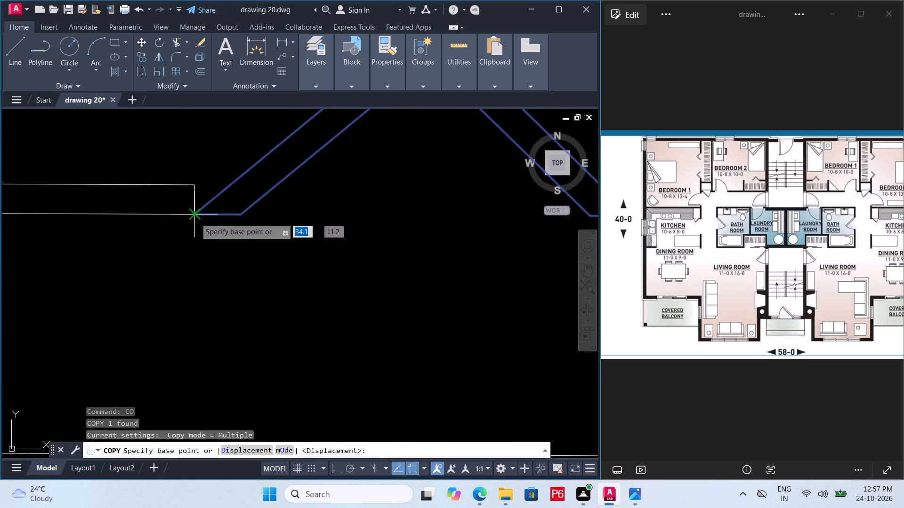
pyautogui.click(195, 218)
pyautogui.scroll(-5, 141, 252)
pyautogui.scroll(4, 347, 258)
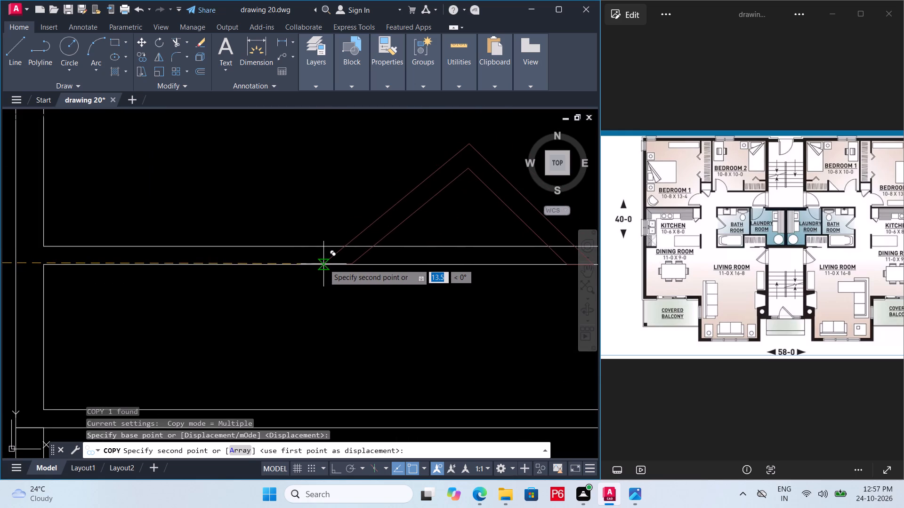
pyautogui.moveTo(322, 265); pyautogui.dragTo(252, 262, button='middle')
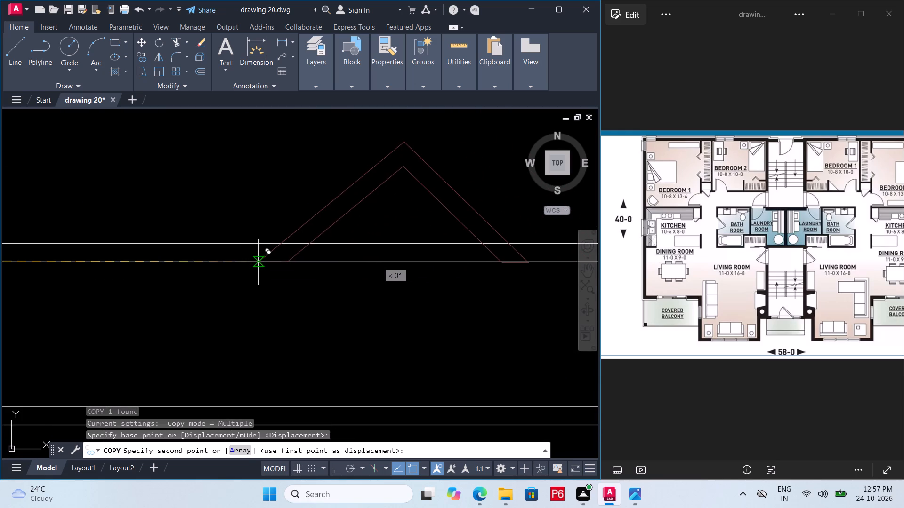
pyautogui.click(258, 262)
pyautogui.scroll(-1, 303, 271)
pyautogui.press('Escape')
pyautogui.hotkey('ctrl', 's')
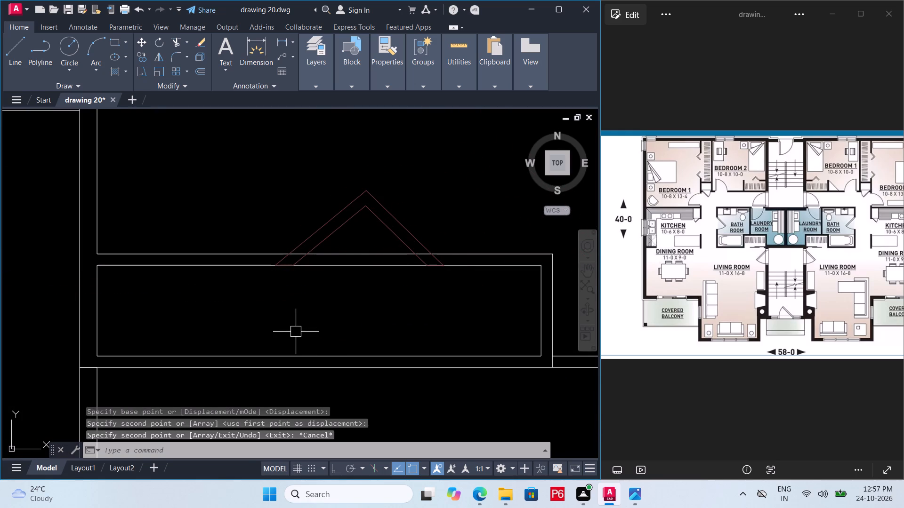
# Draw a jamb line about 0.2 long across the right closet's front wall at the folding door's left foot.
pyautogui.press('l')
pyautogui.press('space')
pyautogui.click(278, 265)
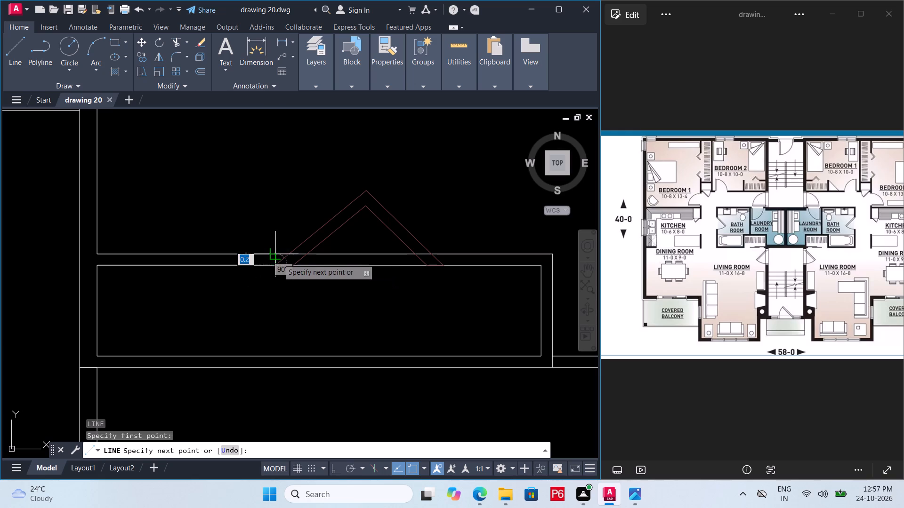
pyautogui.click(278, 250)
pyautogui.press('Escape')
pyautogui.scroll(2, 311, 278)
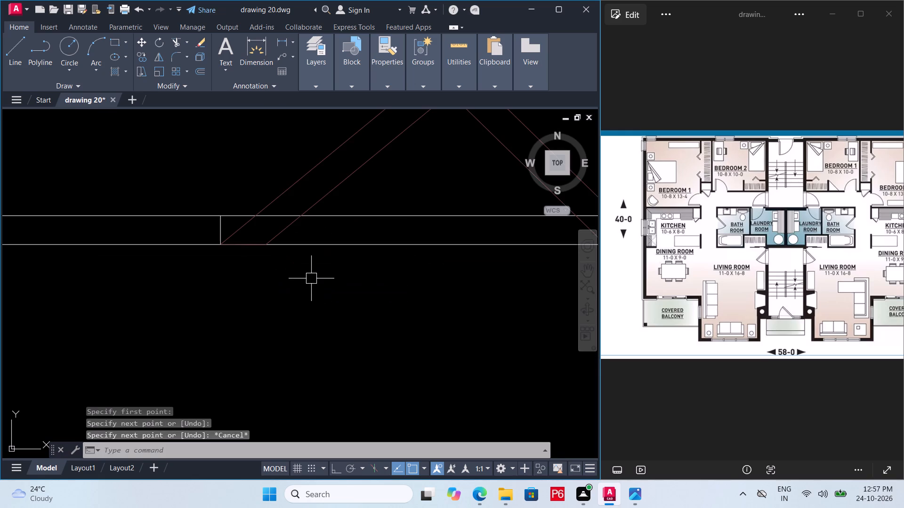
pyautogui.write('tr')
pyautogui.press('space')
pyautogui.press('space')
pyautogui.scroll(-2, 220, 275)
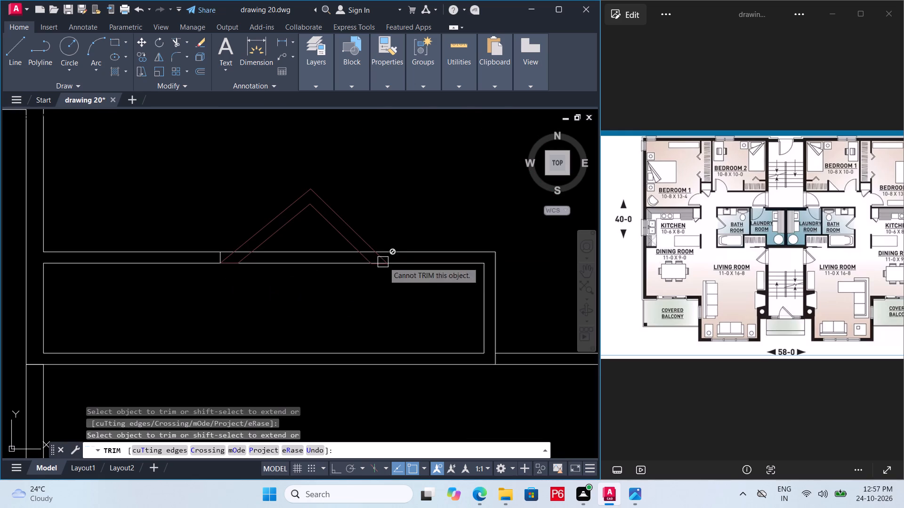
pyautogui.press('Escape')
# Draw a matching jamb line about 0.2 long across the front wall at the folding door's right foot.
pyautogui.scroll(2, 388, 262)
pyautogui.press('l')
pyautogui.press('space')
pyautogui.click(390, 262)
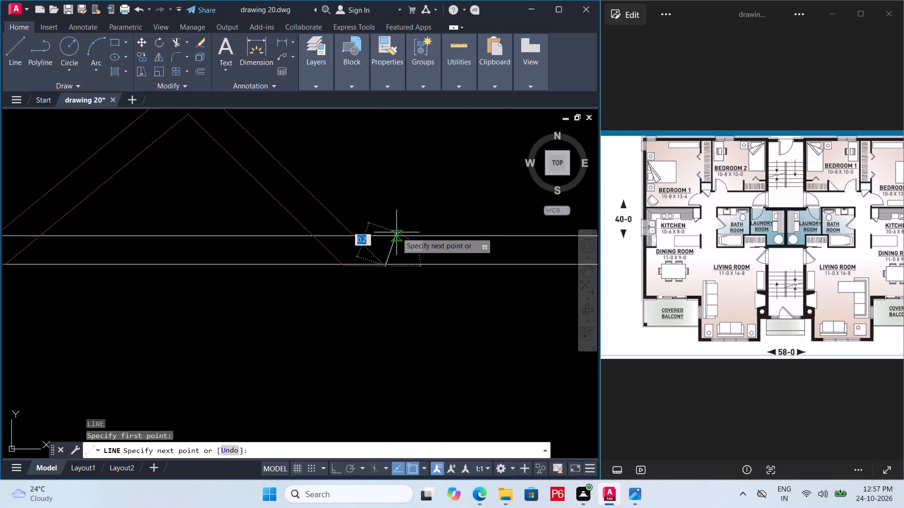
pyautogui.click(387, 236)
pyautogui.press('Escape')
pyautogui.moveTo(367, 280); pyautogui.dragTo(409, 290, button='middle')
pyautogui.scroll(-1, 367, 280)
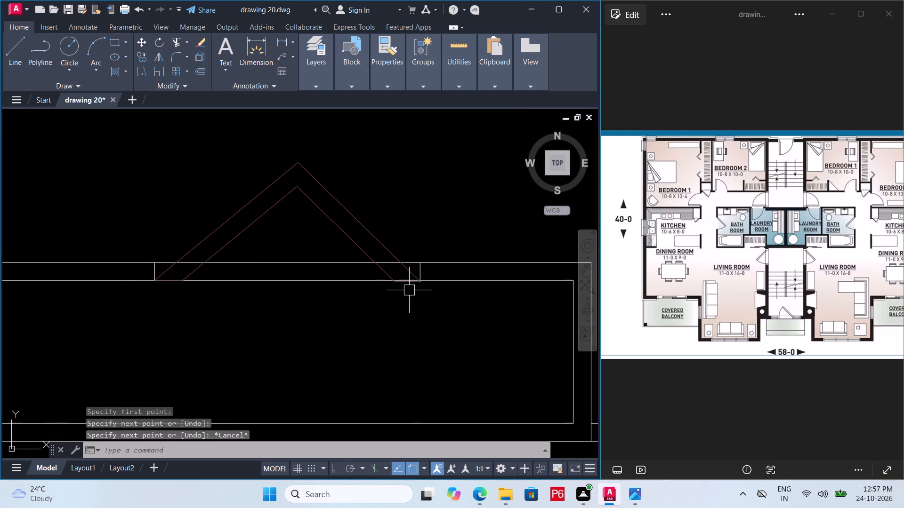
# Trim the right closet's front-wall lines between the two jambs to open the wall behind the folding door.
pyautogui.press('t')
pyautogui.press('r')
pyautogui.press('r')
pyautogui.press('BackSpace')
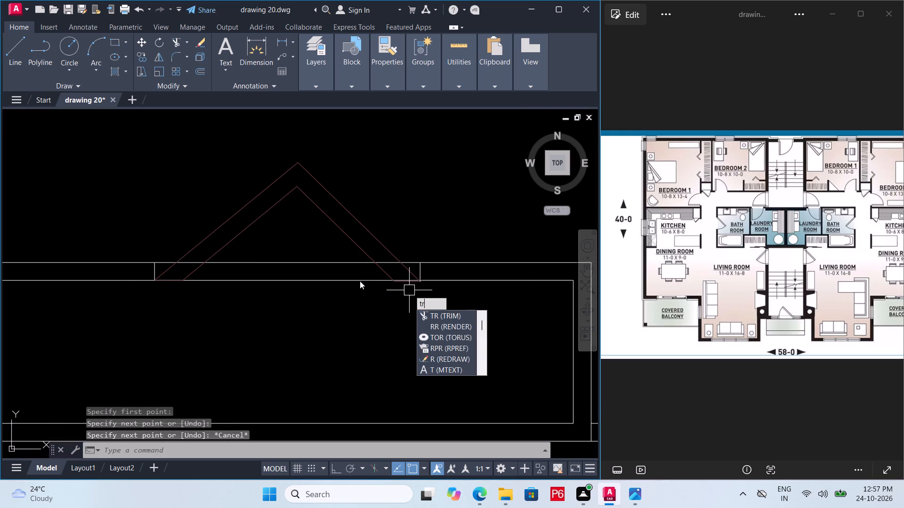
pyautogui.press('space')
pyautogui.press('space')
pyautogui.click(356, 278)
pyautogui.click(352, 262)
pyautogui.scroll(1, 198, 262)
pyautogui.click(182, 263)
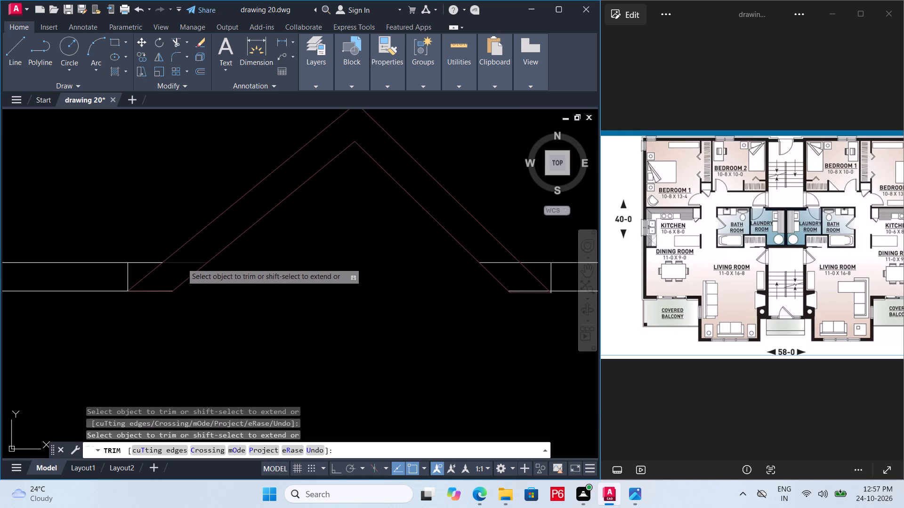
pyautogui.click(158, 261)
pyautogui.click(145, 264)
pyautogui.click(152, 293)
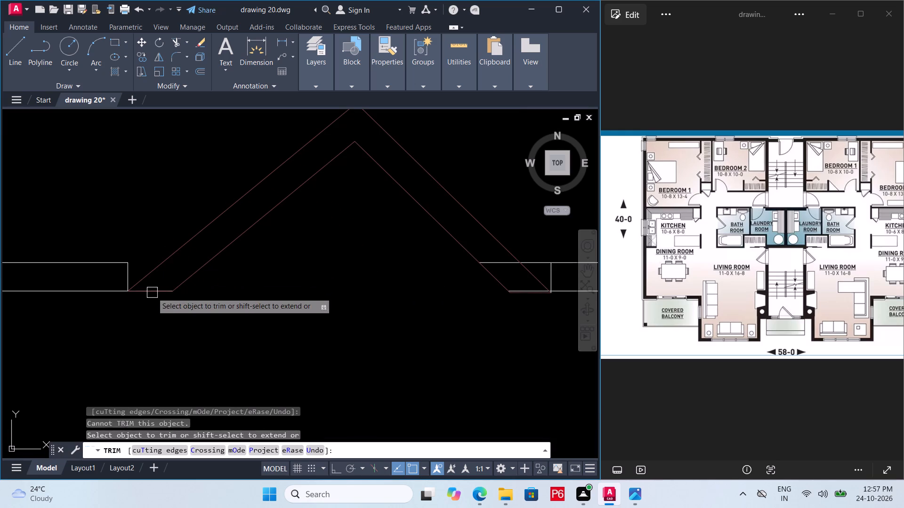
pyautogui.click(527, 289)
pyautogui.click(496, 265)
pyautogui.click(534, 263)
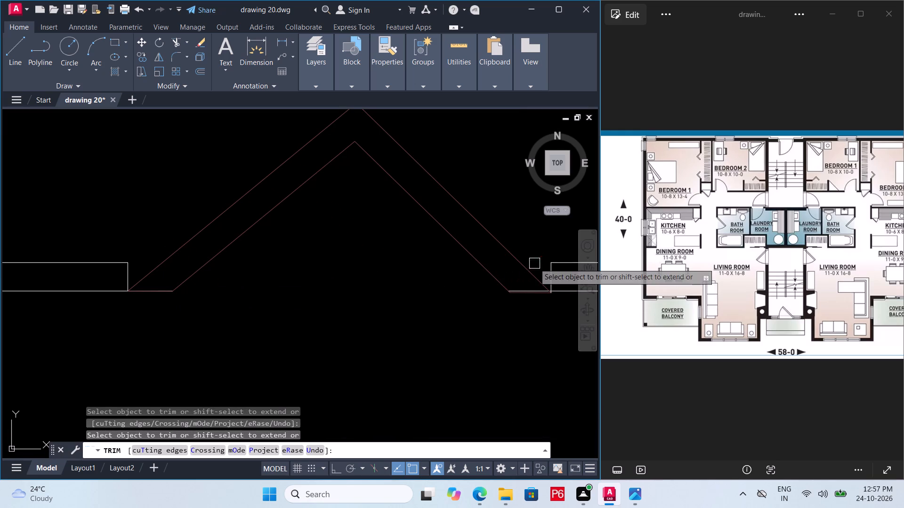
pyautogui.scroll(3, 546, 308)
pyautogui.click(476, 244)
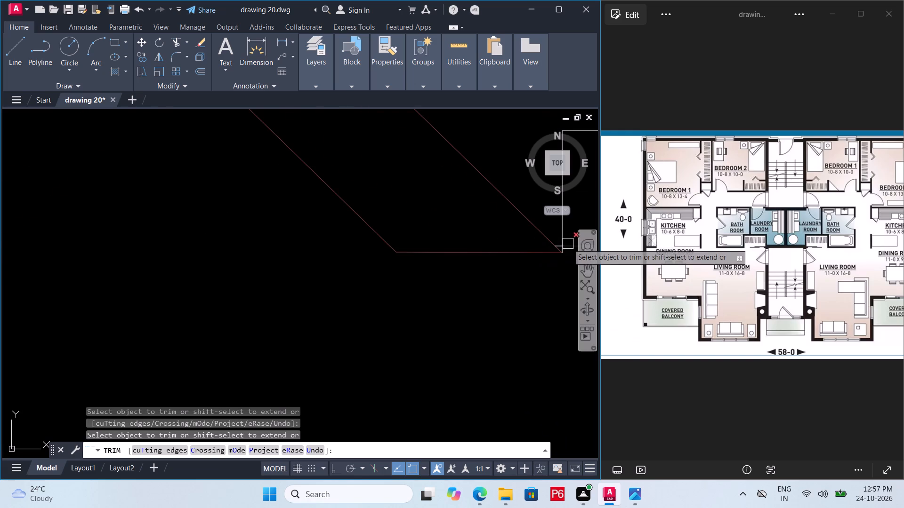
pyautogui.scroll(3, 568, 243)
pyautogui.click(525, 255)
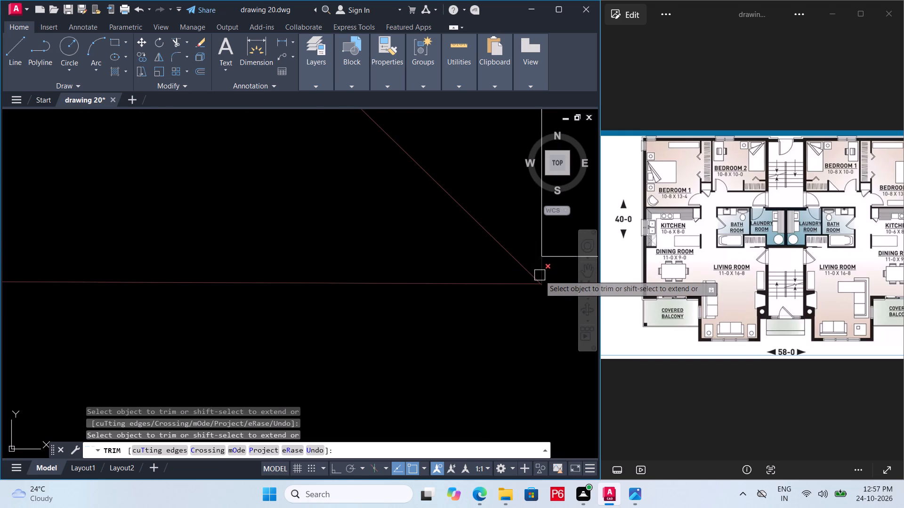
pyautogui.scroll(-5, 493, 359)
pyautogui.scroll(-1, 450, 329)
pyautogui.moveTo(459, 328); pyautogui.dragTo(463, 324, button='middle')
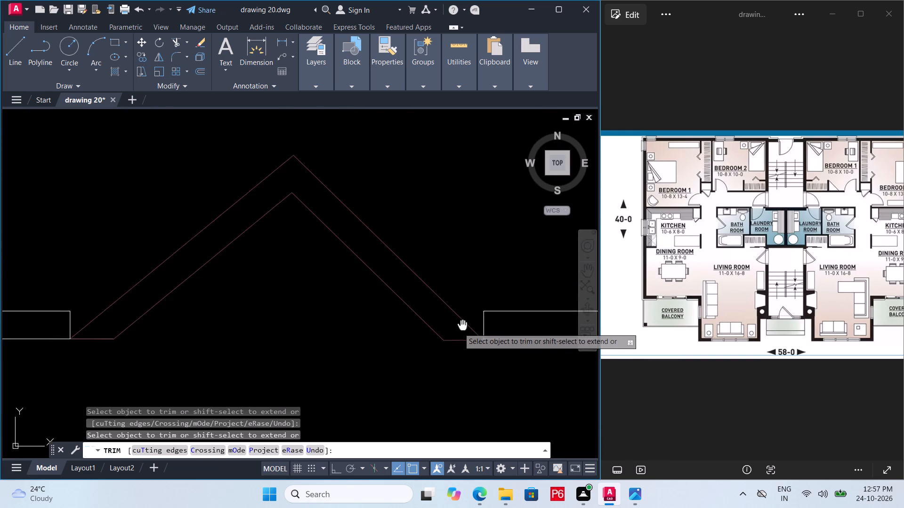
# Stretch the leftover end of the inner wall line back to the left jamb corner, and save the drawing.
pyautogui.moveTo(463, 324); pyautogui.dragTo(611, 313, button='middle')
pyautogui.scroll(4, 231, 320)
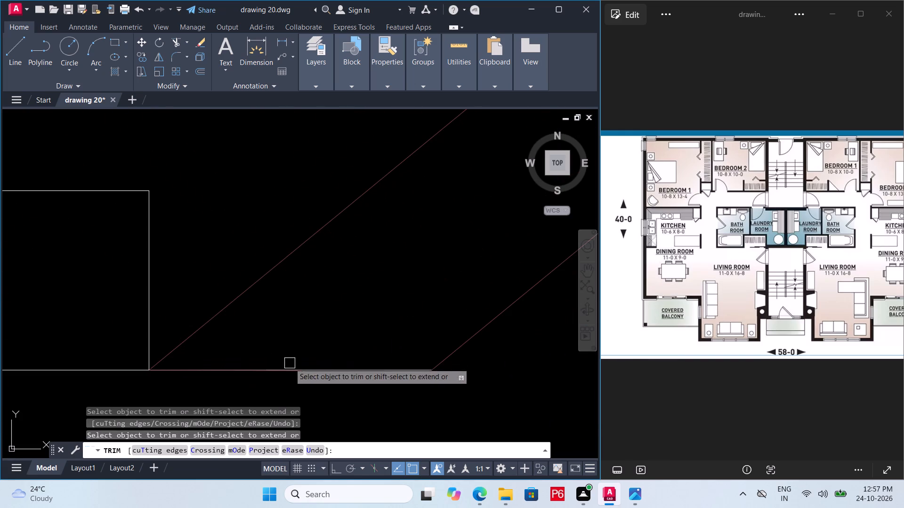
pyautogui.moveTo(305, 372); pyautogui.dragTo(309, 371)
pyautogui.doubleClick(312, 371)
pyautogui.press('Escape')
pyautogui.click(333, 373)
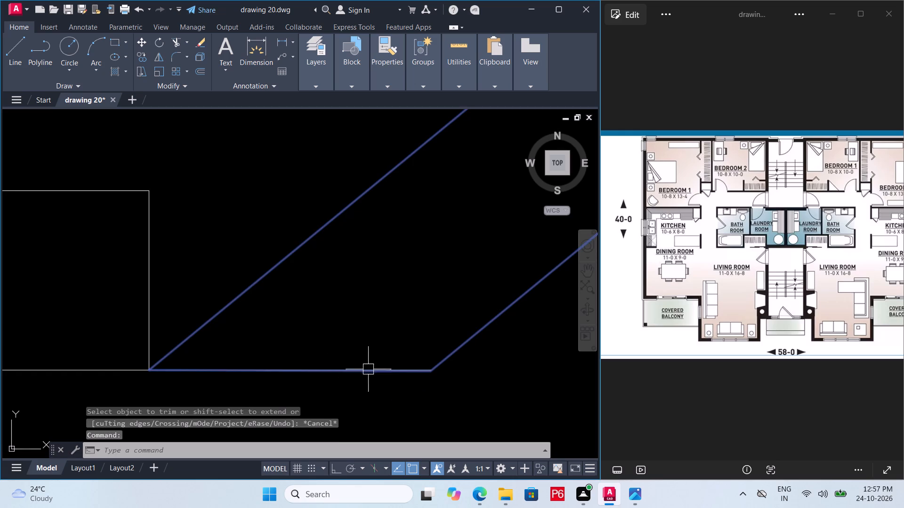
pyautogui.press('Escape')
pyautogui.scroll(-1, 204, 353)
pyautogui.click(144, 367)
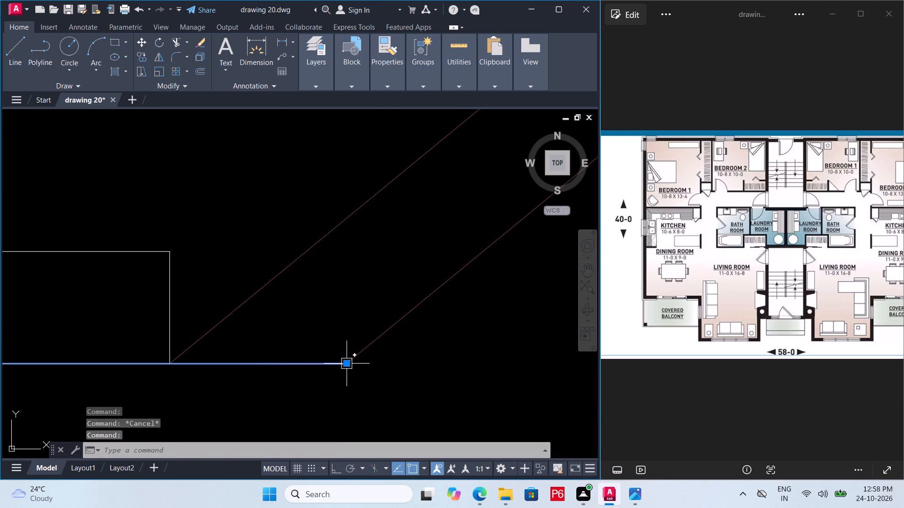
pyautogui.click(349, 365)
pyautogui.click(173, 365)
pyautogui.scroll(-3, 240, 371)
pyautogui.press('Escape')
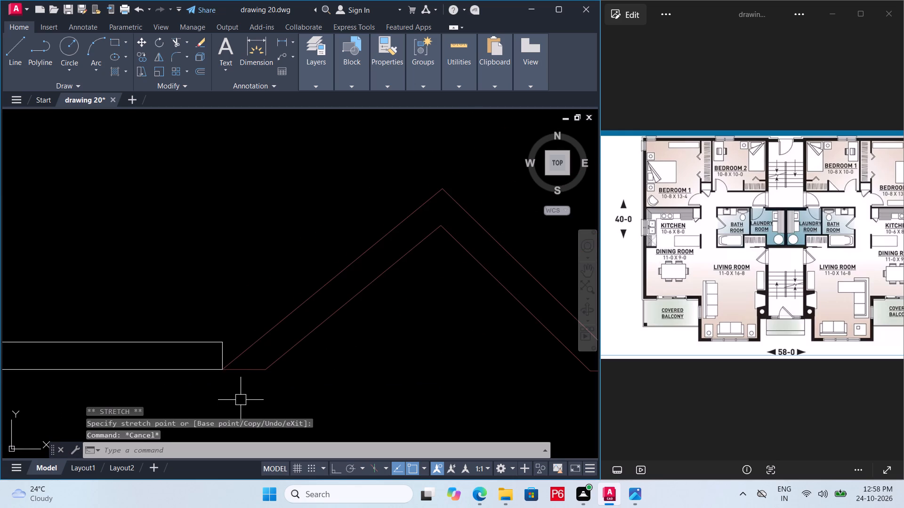
pyautogui.hotkey('ctrl', 's')
pyautogui.hotkey('ctrl', 's')
pyautogui.keyDown('ctrl'); pyautogui.scroll(-4, 199, 383); pyautogui.keyUp('ctrl')
pyautogui.hotkey('ctrl', 's')
# Draw a horizontal line about 1.1 long just inside the top of the left apartment's closet between bedrooms 1 and 2.
pyautogui.scroll(-3, 211, 316)
pyautogui.moveTo(223, 328); pyautogui.dragTo(273, 300, button='middle')
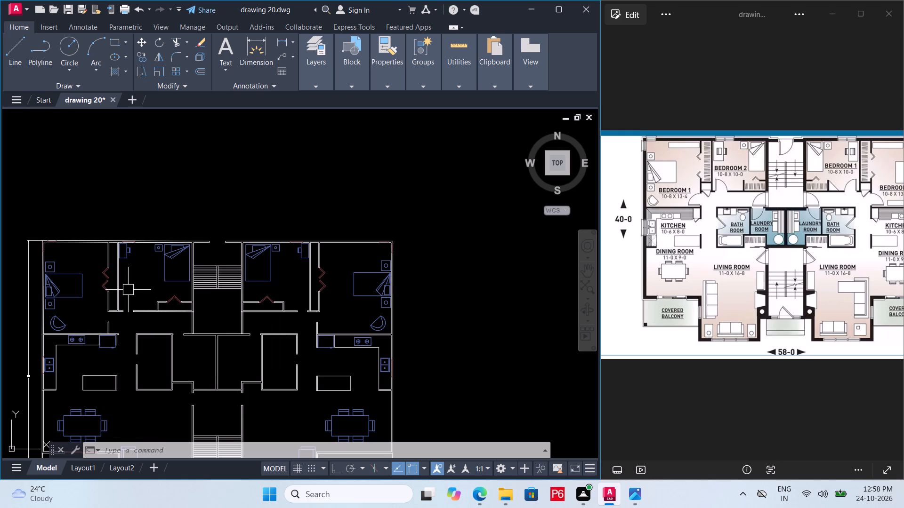
pyautogui.scroll(2, 103, 258)
pyautogui.moveTo(119, 249); pyautogui.dragTo(200, 232, button='middle')
pyautogui.scroll(1, 137, 240)
pyautogui.scroll(1, 213, 195)
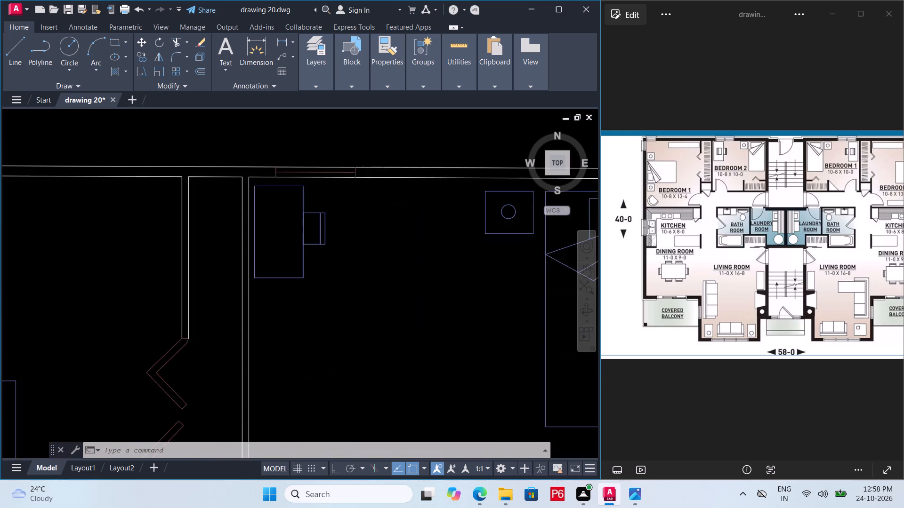
pyautogui.scroll(2, 213, 195)
pyautogui.press('l')
pyautogui.press('space')
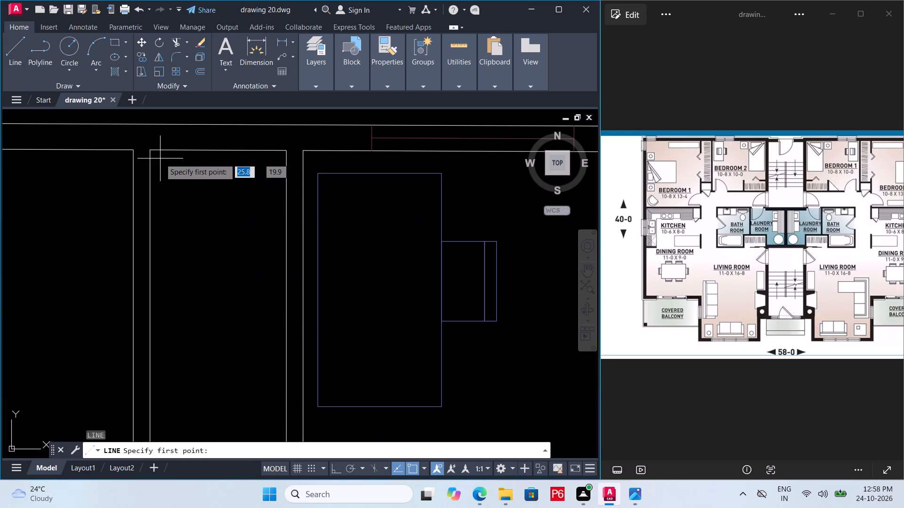
pyautogui.click(159, 160)
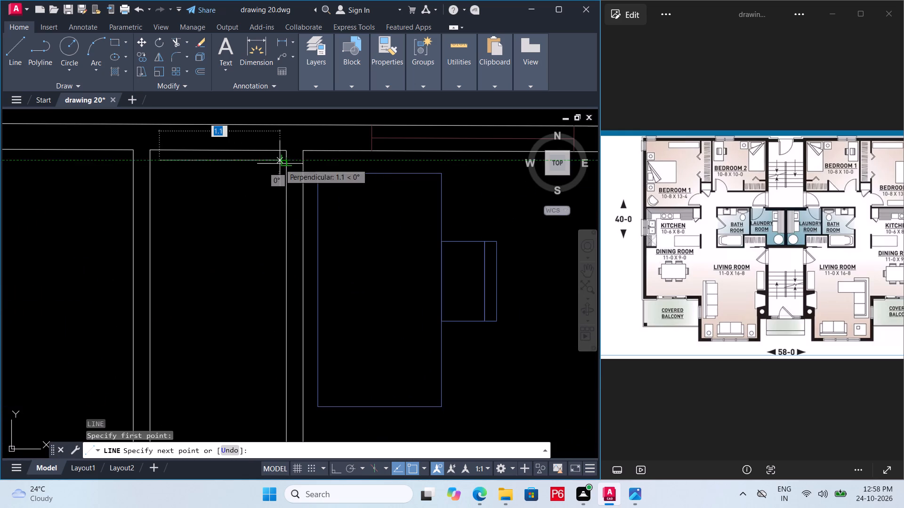
pyautogui.click(279, 164)
pyautogui.press('Escape')
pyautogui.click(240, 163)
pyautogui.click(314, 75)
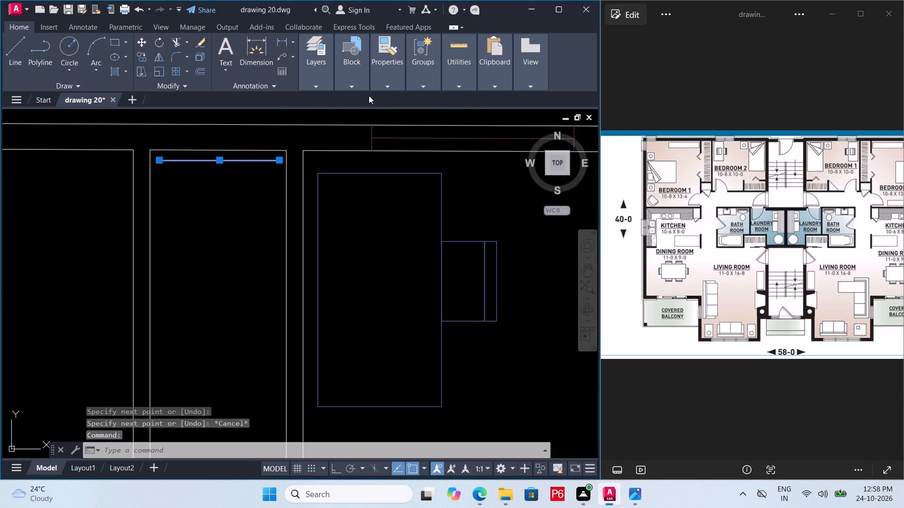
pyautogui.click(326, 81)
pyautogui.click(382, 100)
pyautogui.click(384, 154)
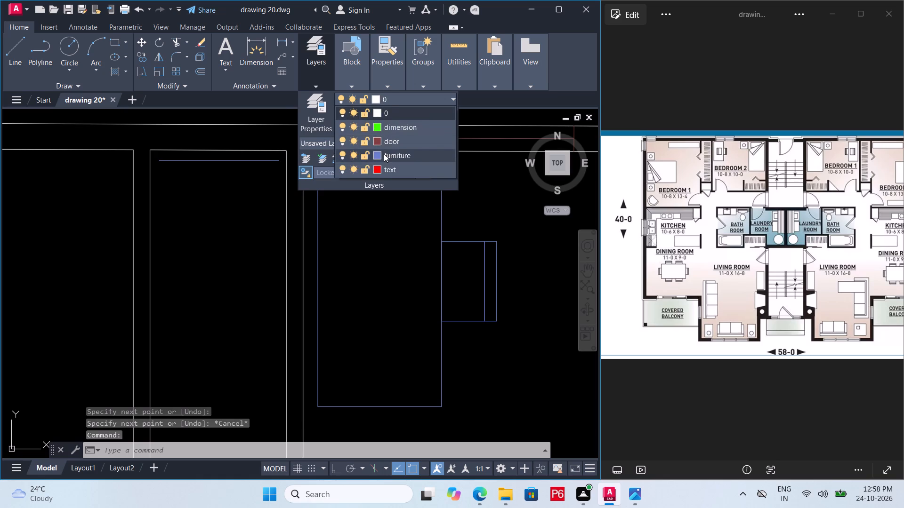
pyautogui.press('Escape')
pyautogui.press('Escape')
# Assign the closet's short horizontal line to the furniture layer.
pyautogui.click(259, 164)
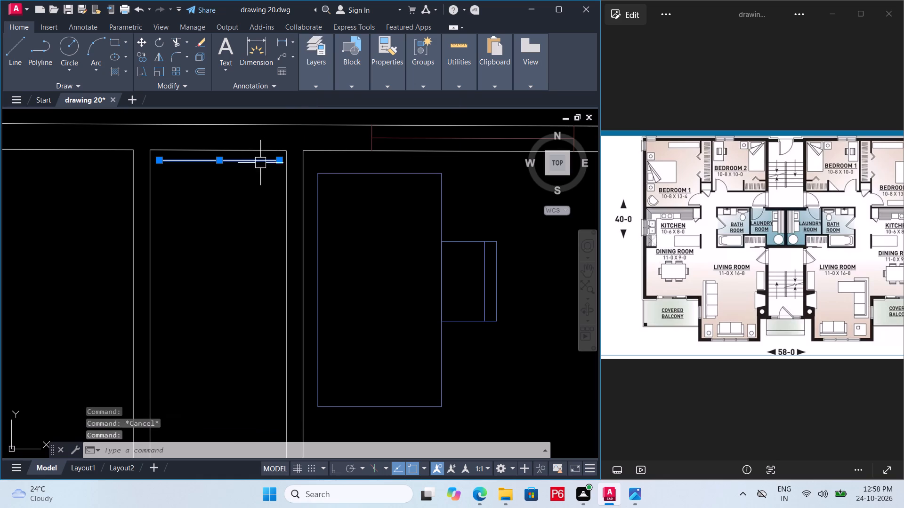
pyautogui.click(319, 80)
pyautogui.click(394, 99)
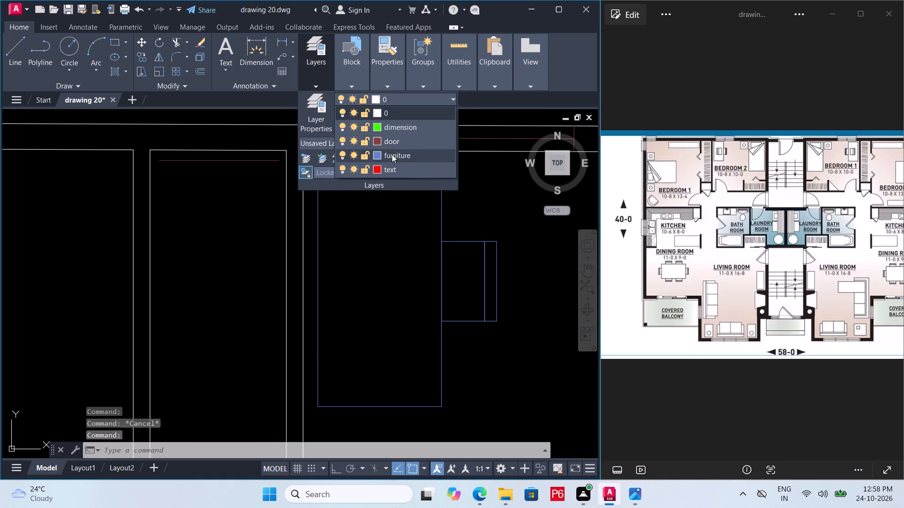
pyautogui.click(392, 154)
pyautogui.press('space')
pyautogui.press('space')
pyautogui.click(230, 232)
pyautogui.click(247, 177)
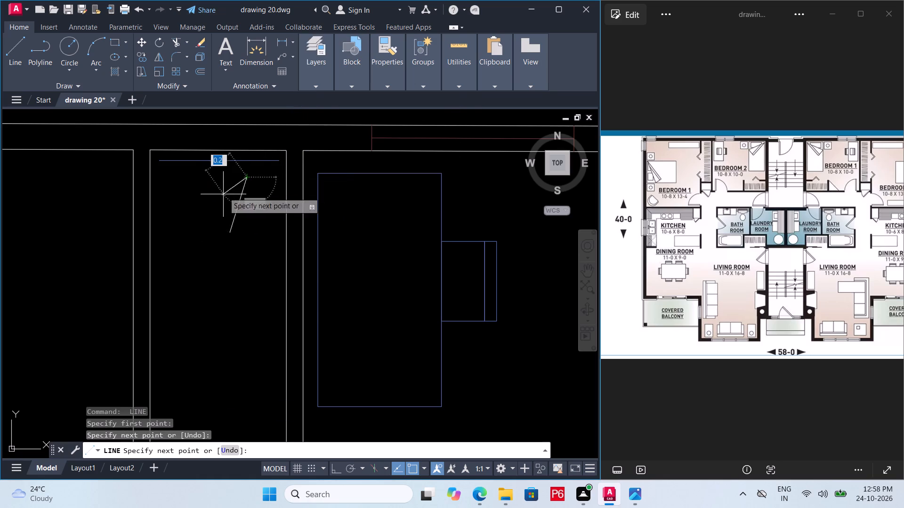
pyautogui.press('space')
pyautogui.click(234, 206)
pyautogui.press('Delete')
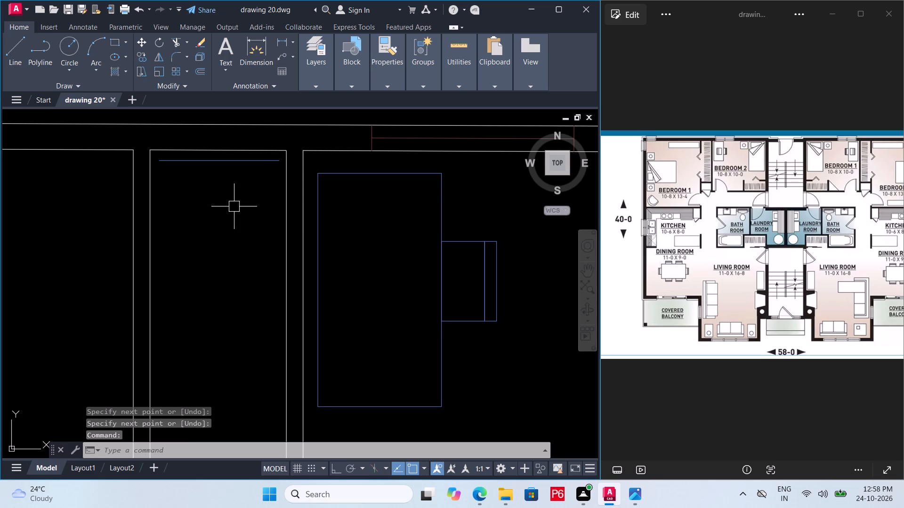
# Offset the closet line downward three times in succession at a spacing of 0.1.
pyautogui.click(239, 161)
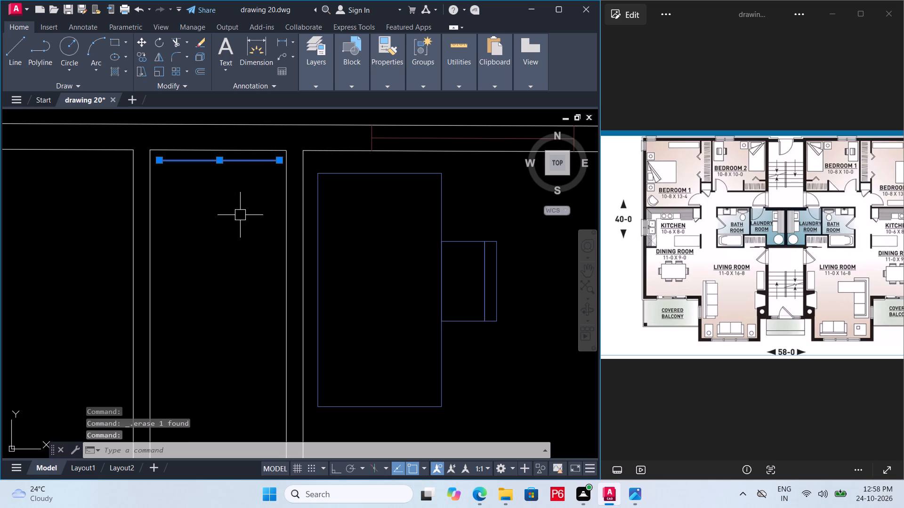
pyautogui.press('o')
pyautogui.press('Return')
pyautogui.write('0.1"')
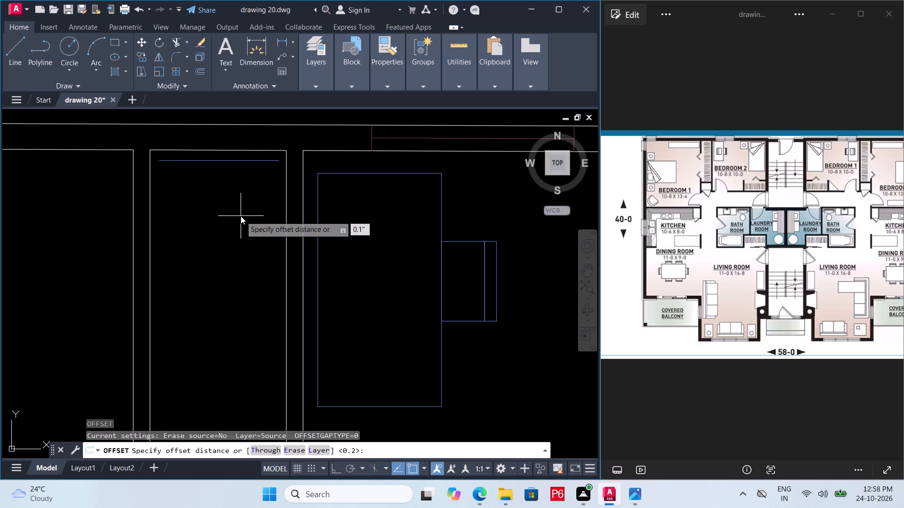
pyautogui.press('BackSpace')
pyautogui.press('Return')
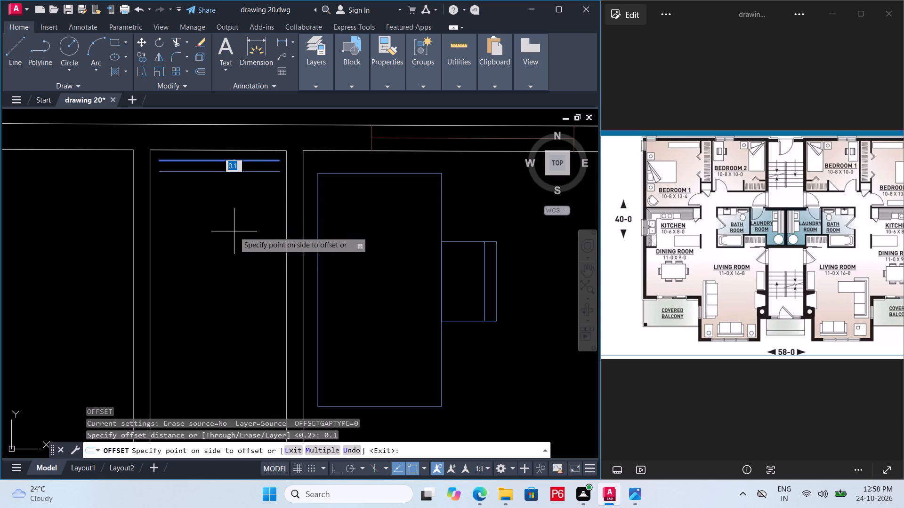
pyautogui.click(233, 231)
pyautogui.click(270, 175)
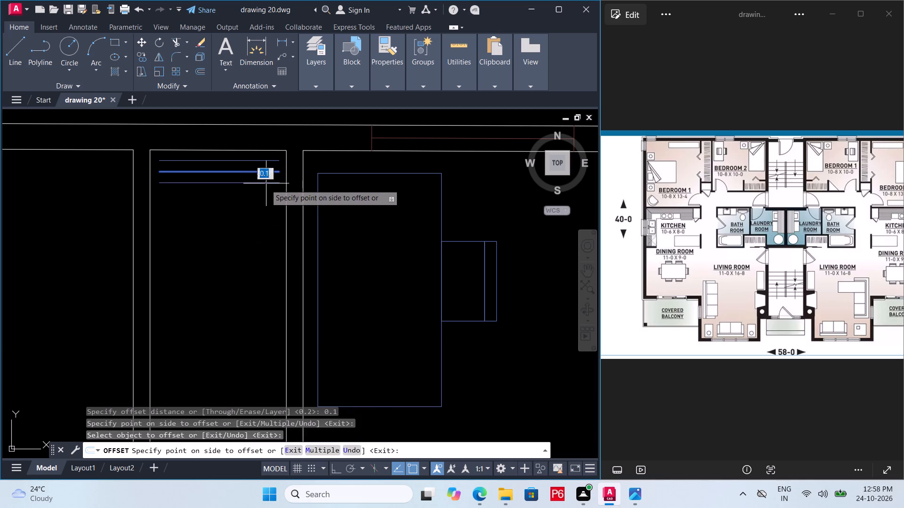
pyautogui.click(263, 202)
pyautogui.click(268, 186)
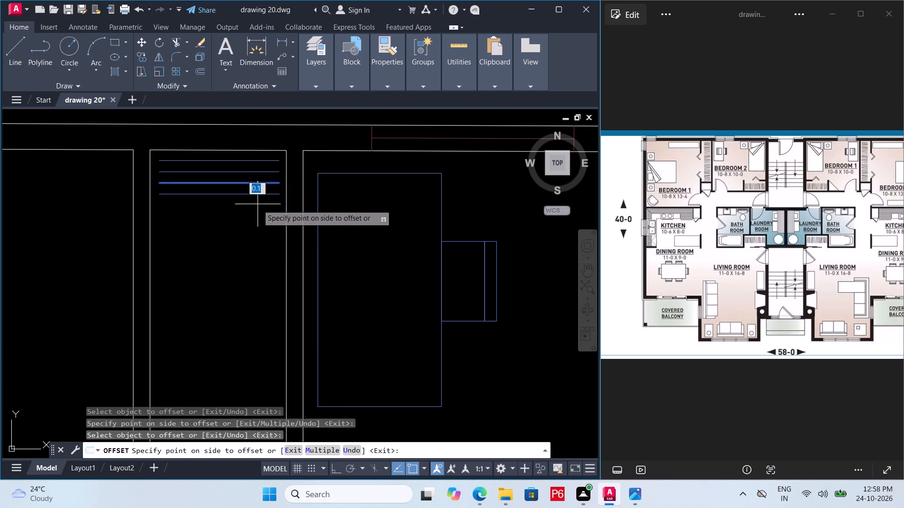
pyautogui.click(258, 205)
# Continue offsetting the hanger line downward at 0.1 spacing with the Multiple option through the closet's upper part, above the folding doors.
pyautogui.click(262, 196)
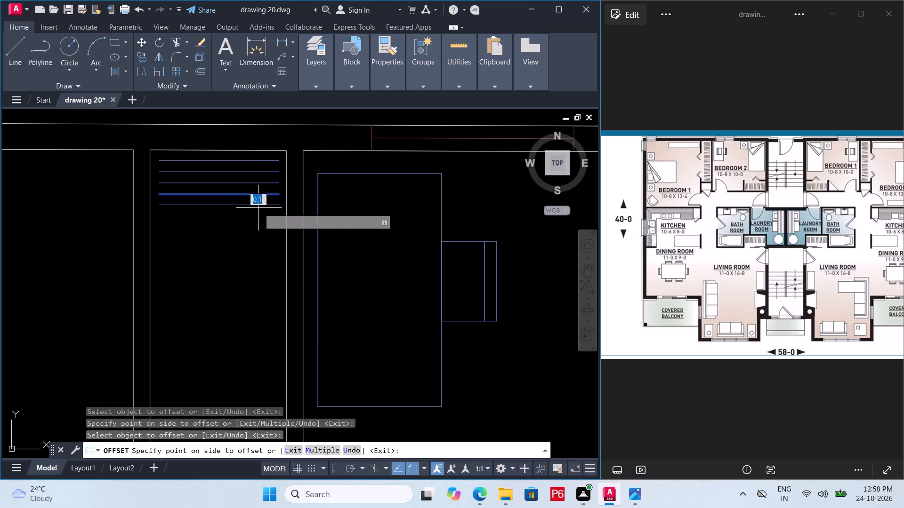
pyautogui.press('m')
pyautogui.press('space')
pyautogui.click(256, 221)
pyautogui.moveTo(256, 266); pyautogui.dragTo(254, 271)
pyautogui.click(253, 283)
pyautogui.moveTo(245, 267); pyautogui.dragTo(248, 151, button='middle')
pyautogui.scroll(-1, 245, 266)
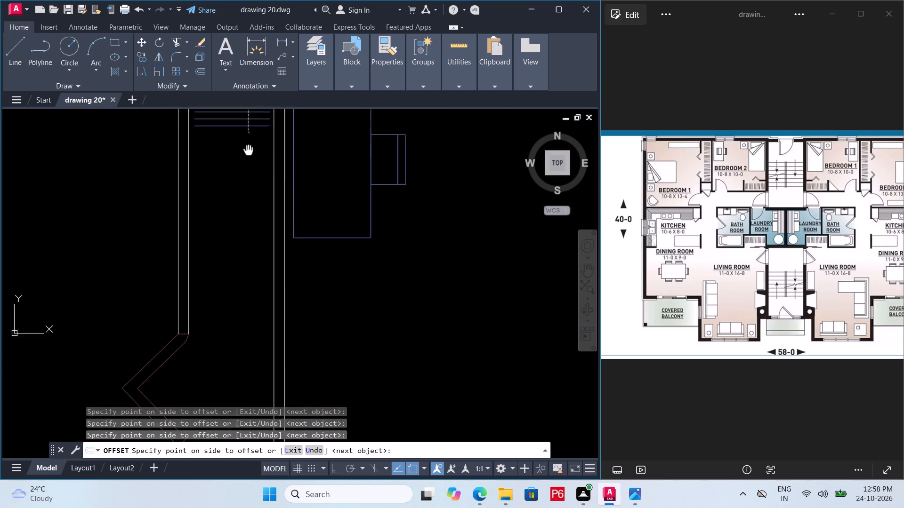
pyautogui.moveTo(248, 151); pyautogui.dragTo(251, 114, button='middle')
pyautogui.click(254, 153)
pyautogui.click(244, 172)
pyautogui.moveTo(239, 208); pyautogui.dragTo(239, 214)
pyautogui.moveTo(238, 239); pyautogui.dragTo(236, 253)
pyautogui.moveTo(235, 262); pyautogui.dragTo(235, 263)
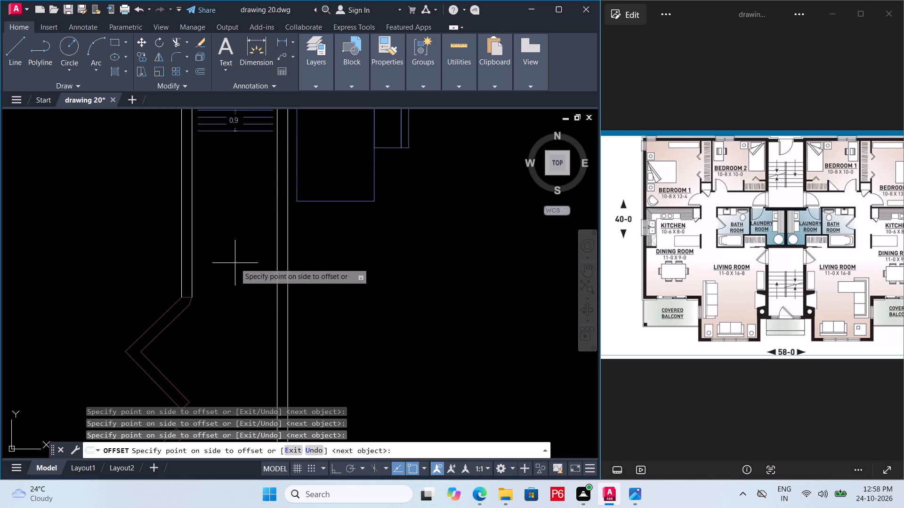
pyautogui.moveTo(235, 263); pyautogui.dragTo(235, 268)
pyautogui.moveTo(237, 284); pyautogui.dragTo(238, 291)
pyautogui.moveTo(238, 299); pyautogui.dragTo(237, 305)
pyautogui.moveTo(237, 314); pyautogui.dragTo(234, 322)
pyautogui.moveTo(233, 327); pyautogui.dragTo(233, 333)
pyautogui.moveTo(233, 335); pyautogui.dragTo(234, 342)
pyautogui.moveTo(236, 350); pyautogui.dragTo(237, 355)
pyautogui.click(235, 353)
pyautogui.moveTo(235, 353); pyautogui.dragTo(235, 348)
pyautogui.tripleClick(235, 347)
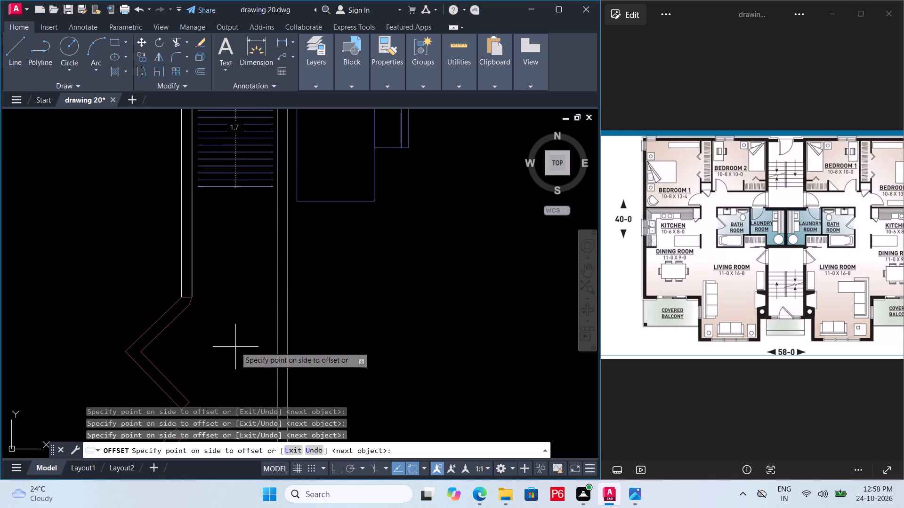
pyautogui.click(234, 340)
pyautogui.tripleClick(233, 336)
pyautogui.moveTo(231, 336); pyautogui.dragTo(235, 341)
pyautogui.tripleClick(236, 346)
pyautogui.moveTo(237, 343); pyautogui.dragTo(246, 347)
pyautogui.doubleClick(249, 350)
pyautogui.doubleClick(241, 350)
# Keep adding 0.1-spaced offset lines down the closet alongside both folding doors.
pyautogui.moveTo(240, 349); pyautogui.dragTo(227, 227, button='middle')
pyautogui.click(225, 236)
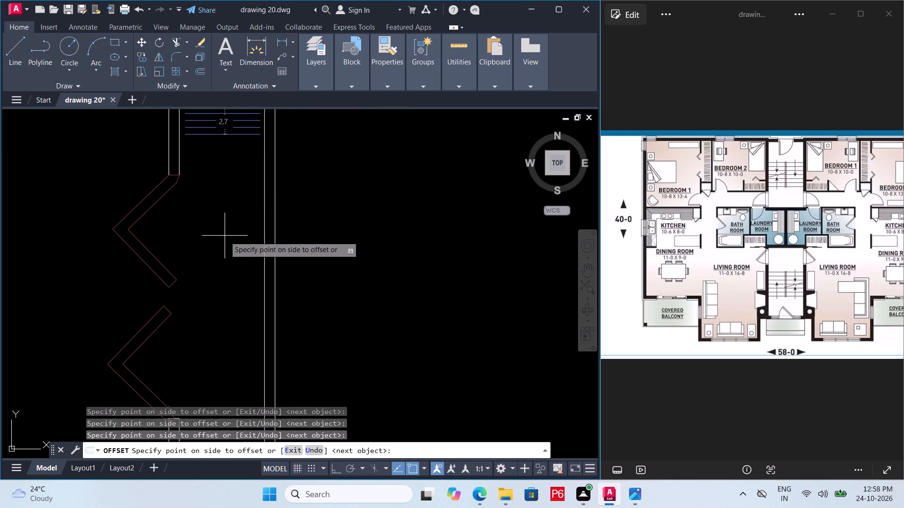
pyautogui.click(223, 248)
pyautogui.click(226, 258)
pyautogui.click(225, 270)
pyautogui.click(224, 277)
pyautogui.click(222, 284)
pyautogui.click(218, 288)
pyautogui.click(218, 291)
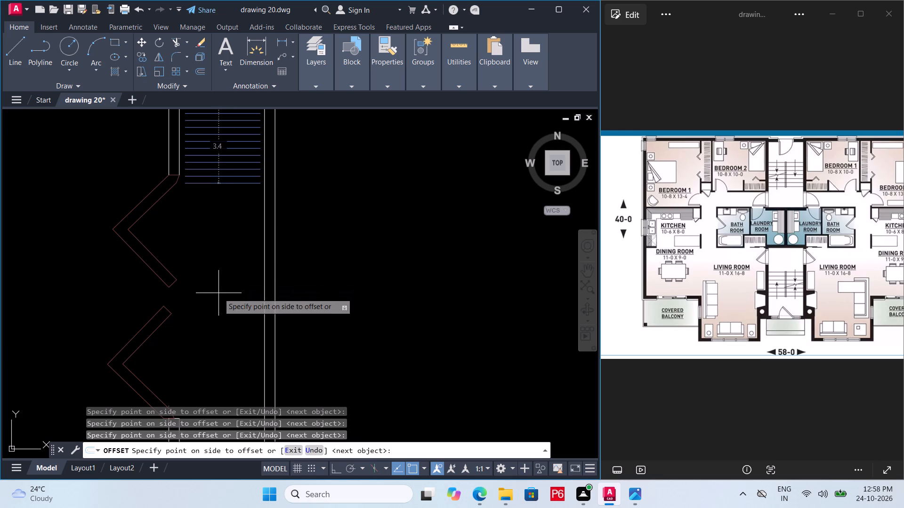
pyautogui.click(218, 293)
pyautogui.click(217, 302)
pyautogui.click(220, 309)
pyautogui.click(220, 313)
pyautogui.click(221, 335)
pyautogui.doubleClick(221, 341)
pyautogui.click(218, 341)
pyautogui.click(218, 345)
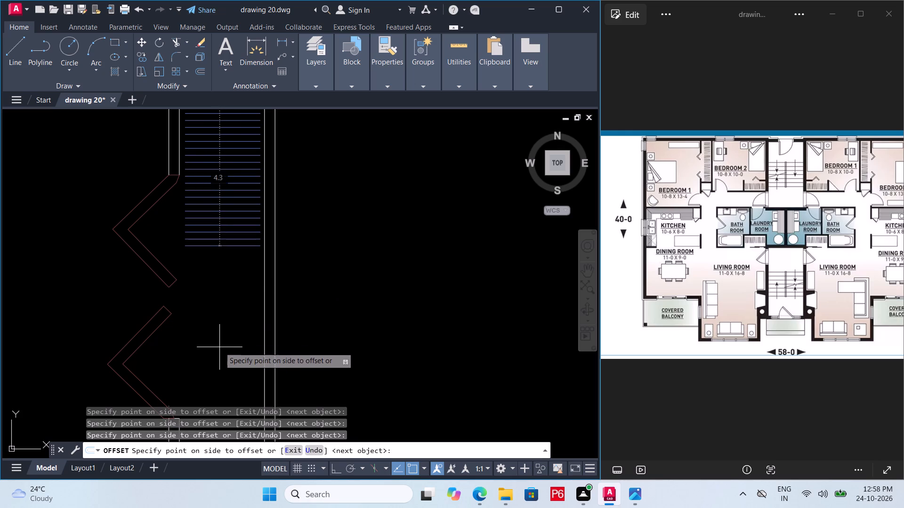
pyautogui.click(220, 351)
pyautogui.click(221, 357)
pyautogui.click(222, 363)
pyautogui.click(219, 373)
pyautogui.click(219, 379)
pyautogui.doubleClick(219, 386)
pyautogui.moveTo(219, 378); pyautogui.dragTo(214, 338, button='middle')
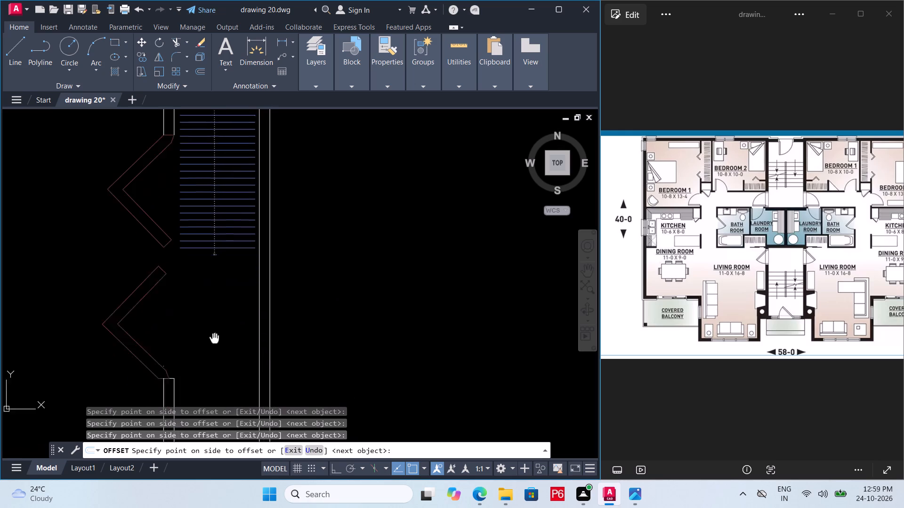
pyautogui.moveTo(214, 338); pyautogui.dragTo(209, 289, button='middle')
pyautogui.click(209, 290)
pyautogui.click(210, 303)
pyautogui.click(208, 317)
pyautogui.moveTo(202, 325); pyautogui.dragTo(201, 331)
pyautogui.click(198, 335)
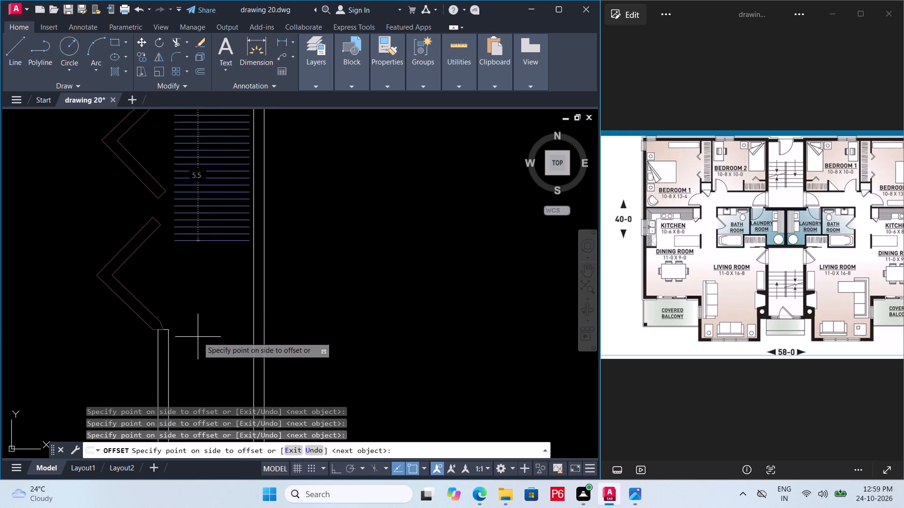
pyautogui.click(198, 339)
pyautogui.click(197, 352)
pyautogui.click(196, 357)
pyautogui.click(201, 370)
pyautogui.doubleClick(204, 371)
pyautogui.click(209, 373)
# Extend the 0.1-spaced offset lines down to just above the closet's bottom wall, and save the drawing.
pyautogui.moveTo(210, 366); pyautogui.dragTo(212, 256, button='middle')
pyautogui.scroll(-1, 210, 357)
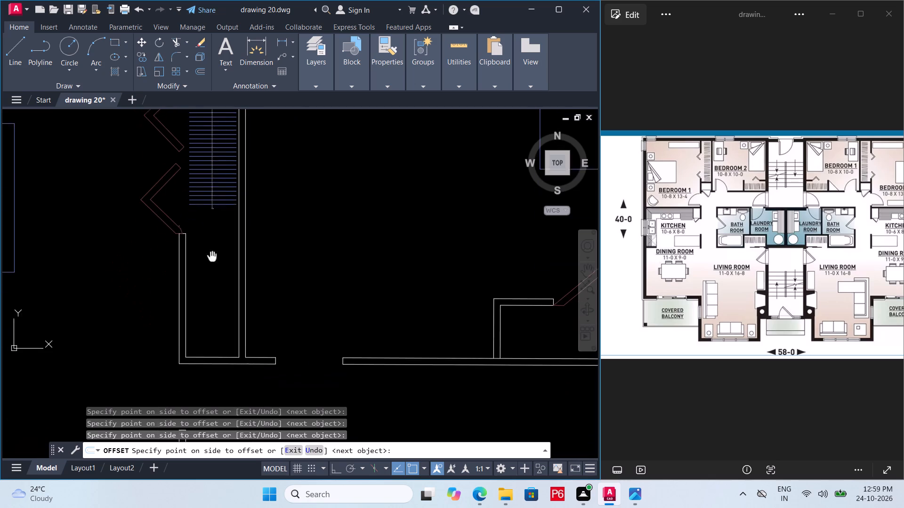
pyautogui.moveTo(212, 256); pyautogui.dragTo(212, 249, button='middle')
pyautogui.moveTo(214, 258); pyautogui.dragTo(213, 265)
pyautogui.click(212, 272)
pyautogui.click(214, 283)
pyautogui.click(216, 289)
pyautogui.click(217, 295)
pyautogui.tripleClick(219, 299)
pyautogui.click(220, 309)
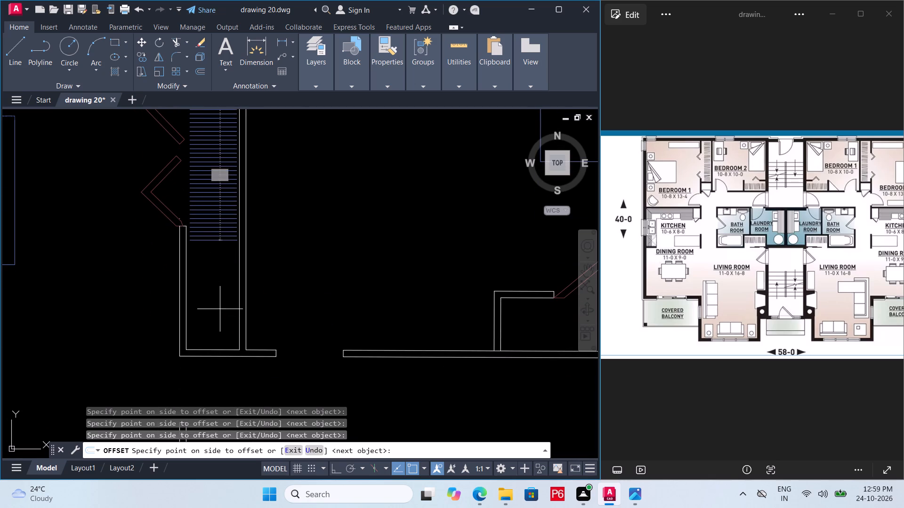
pyautogui.click(221, 317)
pyautogui.click(221, 319)
pyautogui.click(221, 324)
pyautogui.click(222, 332)
pyautogui.click(222, 335)
pyautogui.doubleClick(222, 341)
pyautogui.scroll(1, 221, 345)
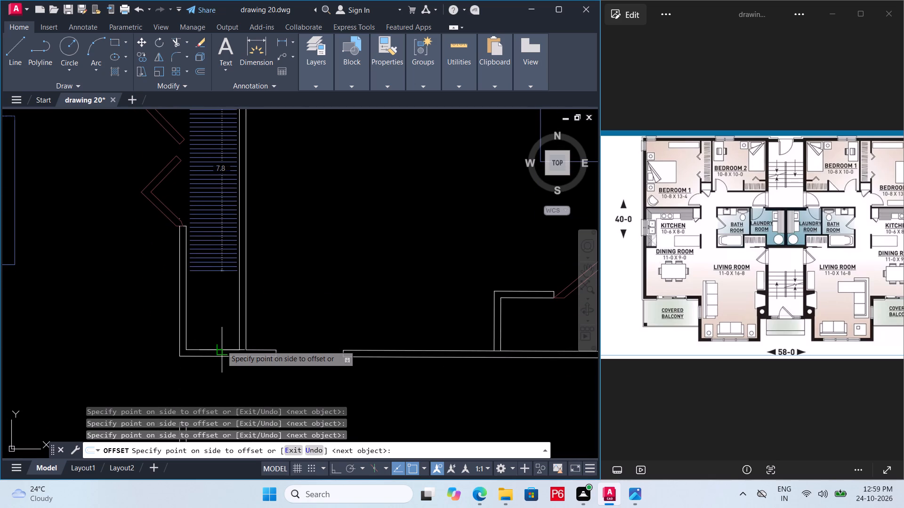
pyautogui.scroll(1, 226, 353)
pyautogui.doubleClick(229, 352)
pyautogui.click(230, 333)
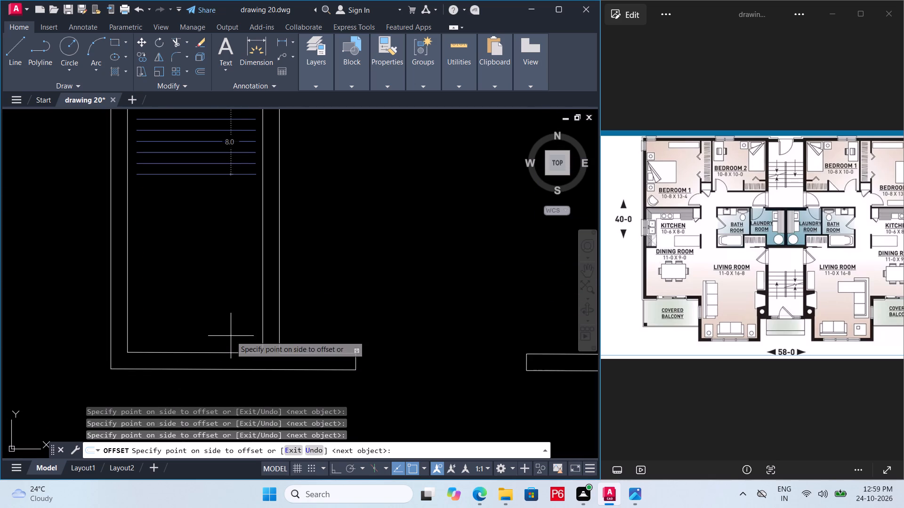
pyautogui.click(231, 337)
pyautogui.click(230, 342)
pyautogui.click(234, 347)
pyautogui.doubleClick(239, 351)
pyautogui.doubleClick(241, 354)
pyautogui.click(241, 359)
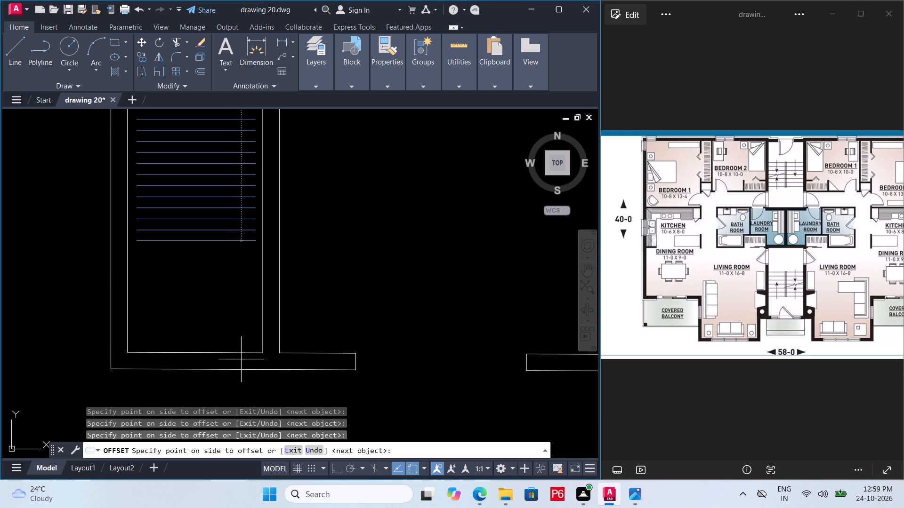
pyautogui.click(238, 362)
pyautogui.click(228, 364)
pyautogui.tripleClick(228, 368)
pyautogui.doubleClick(225, 369)
pyautogui.doubleClick(221, 372)
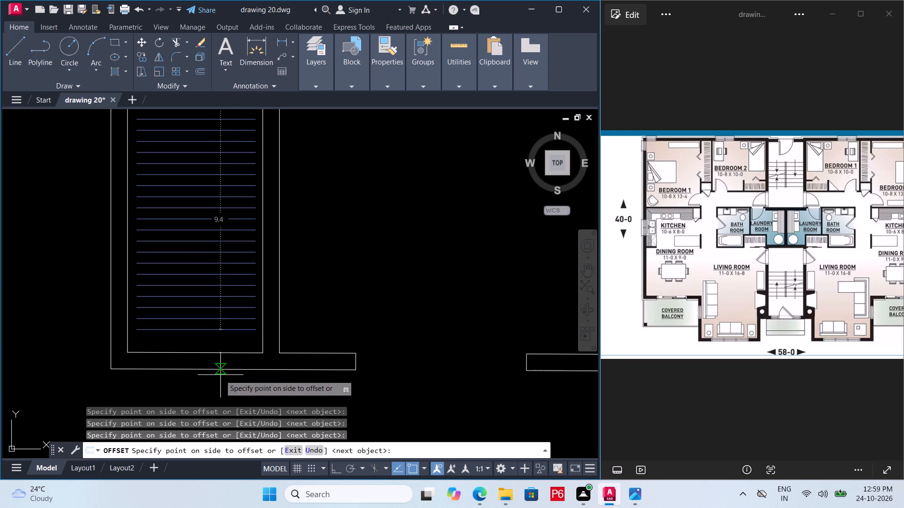
pyautogui.click(218, 372)
pyautogui.press('Escape')
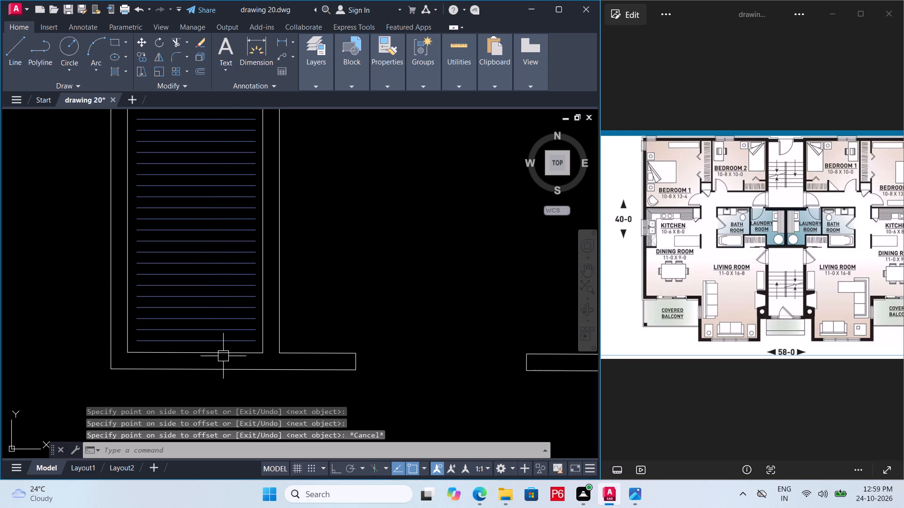
pyautogui.hotkey('ctrl', 's')
pyautogui.hotkey('ctrl', 's')
pyautogui.hotkey('ctrl', 's')
pyautogui.keyDown('ctrl'); pyautogui.scroll(-2, 233, 363); pyautogui.keyUp('ctrl')
pyautogui.hotkey('ctrl', 's')
pyautogui.hotkey('ctrl', 's')
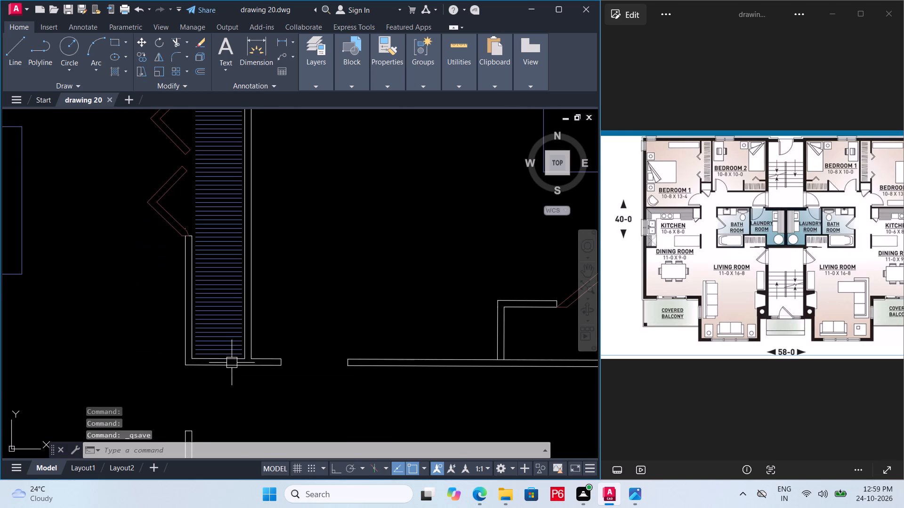
# Convert all the hanger lines in the left apartment's closet into a block named f, redefining the existing block of that name.
pyautogui.scroll(-3, 232, 363)
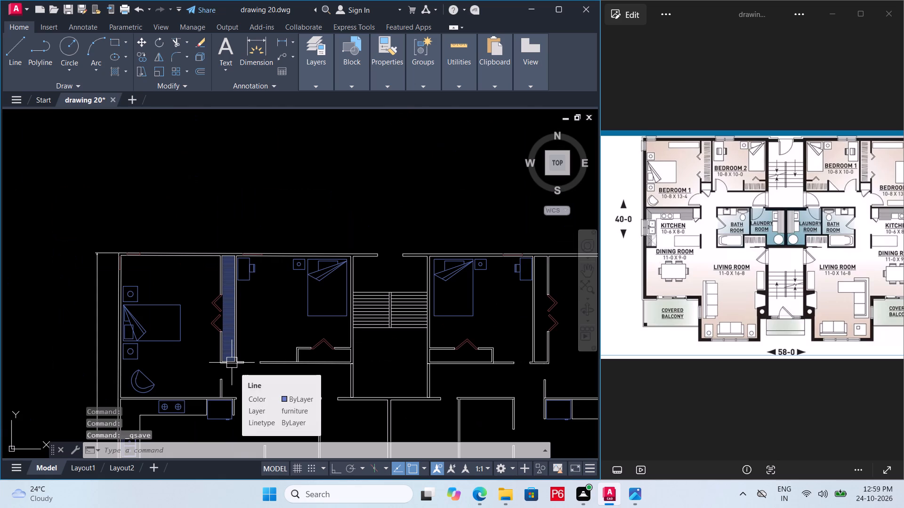
pyautogui.scroll(1, 219, 258)
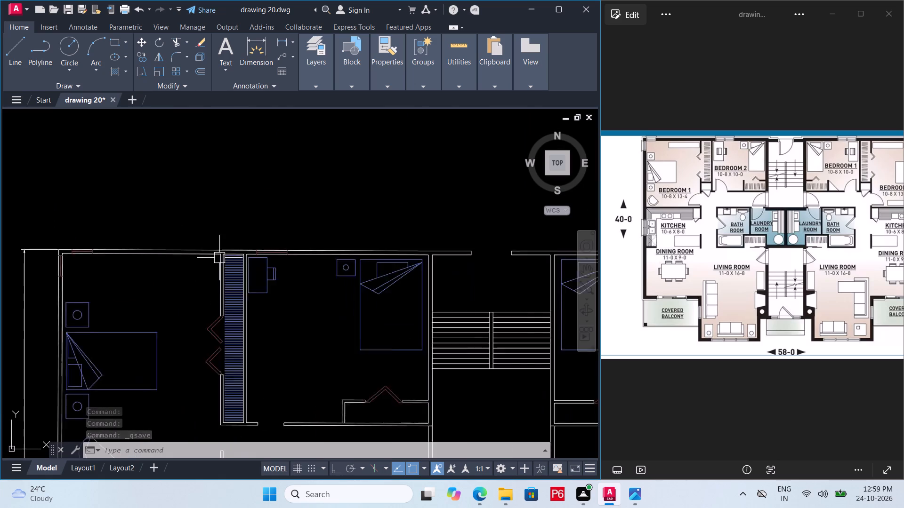
pyautogui.scroll(5, 219, 258)
pyautogui.click(303, 192)
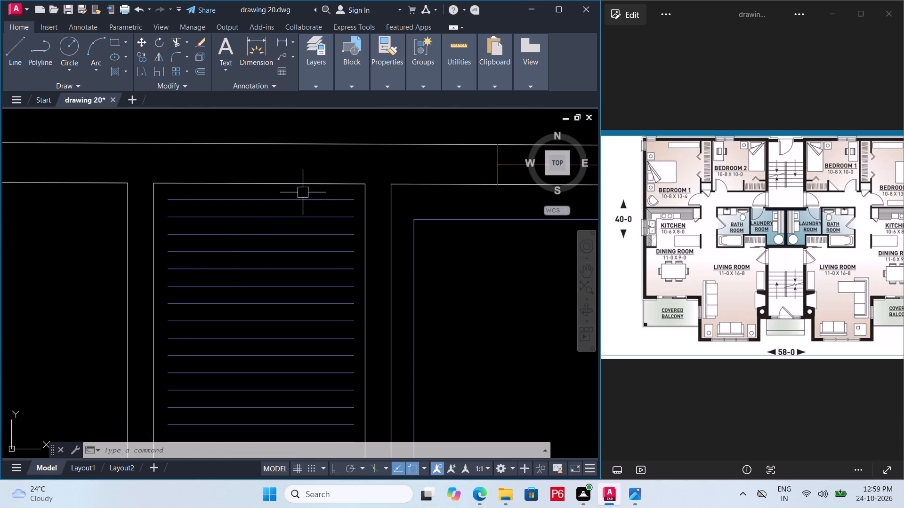
pyautogui.scroll(-4, 231, 298)
pyautogui.moveTo(231, 284); pyautogui.dragTo(237, 166, button='middle')
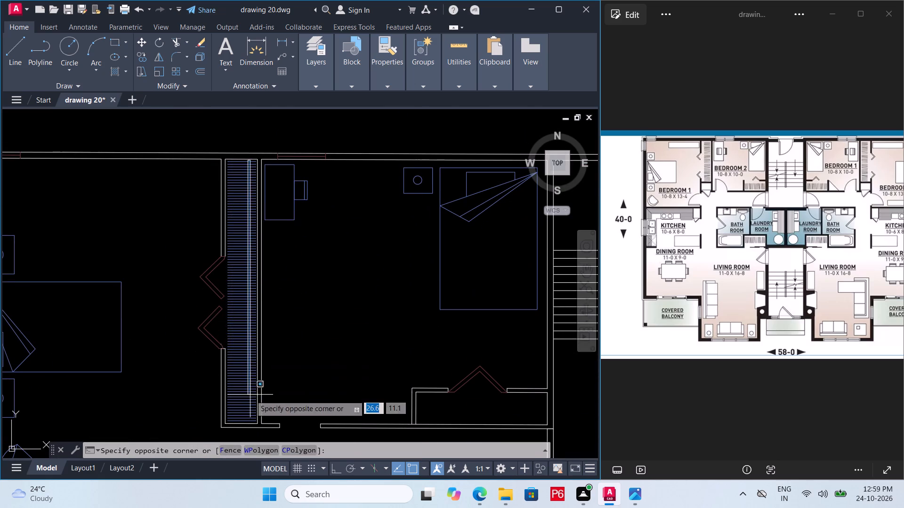
pyautogui.scroll(3, 242, 423)
pyautogui.moveTo(238, 357); pyautogui.dragTo(245, 298, button='middle')
pyautogui.scroll(1, 250, 361)
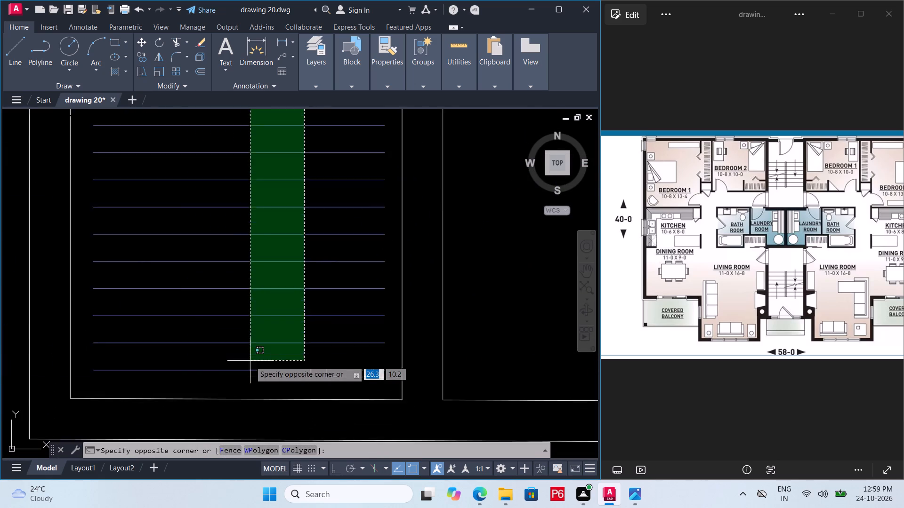
pyautogui.scroll(2, 250, 361)
pyautogui.moveTo(250, 387); pyautogui.dragTo(250, 379)
pyautogui.scroll(-1, 198, 373)
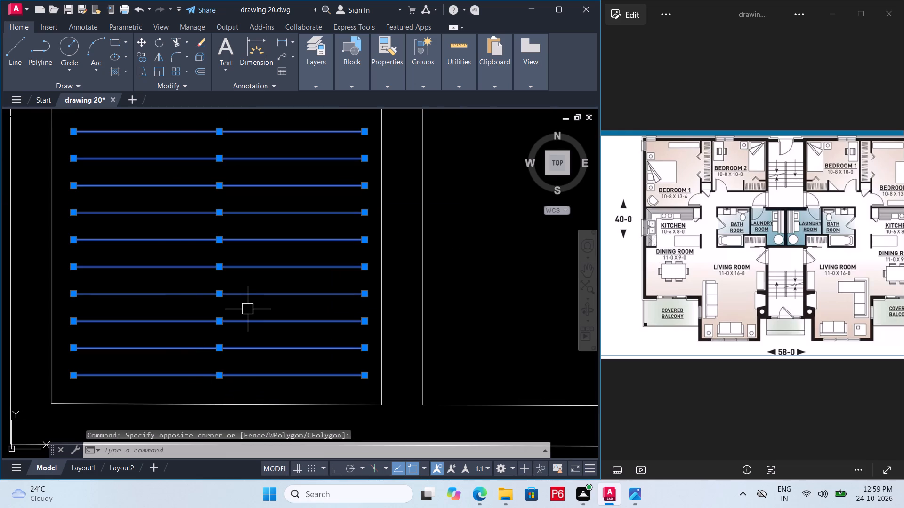
pyautogui.write('b f')
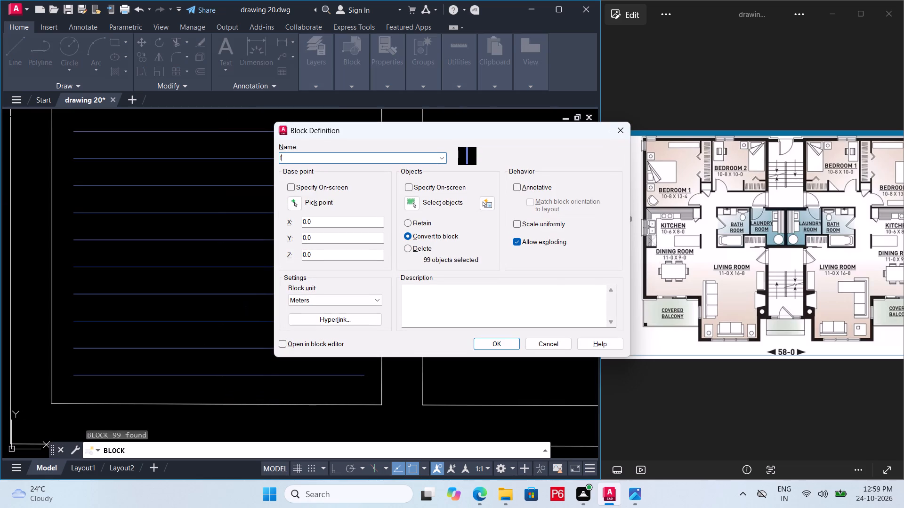
pyautogui.press('Return')
pyautogui.click(441, 232)
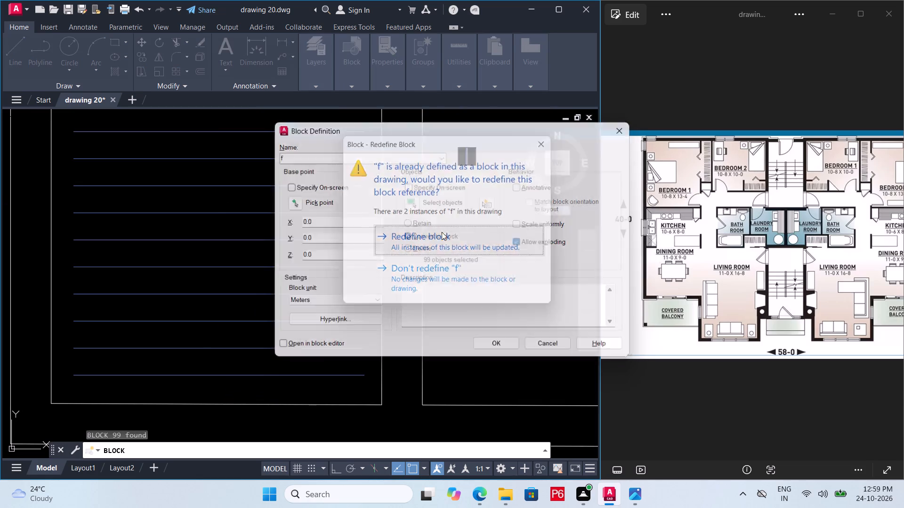
# Copy the hanger-line block from its bottom corner into the matching closet of the right apartment, and save the drawing.
pyautogui.click(274, 265)
pyautogui.scroll(-4, 157, 280)
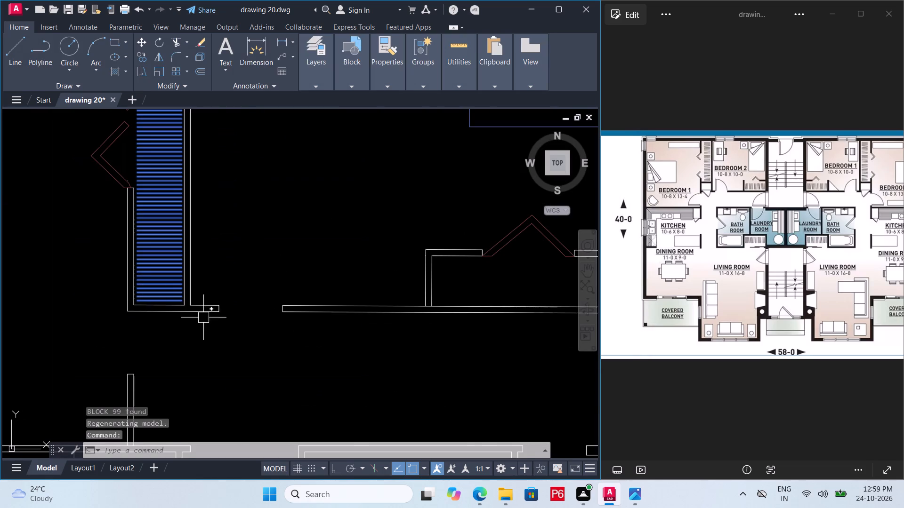
pyautogui.scroll(2, 191, 324)
pyautogui.press('m')
pyautogui.press('BackSpace')
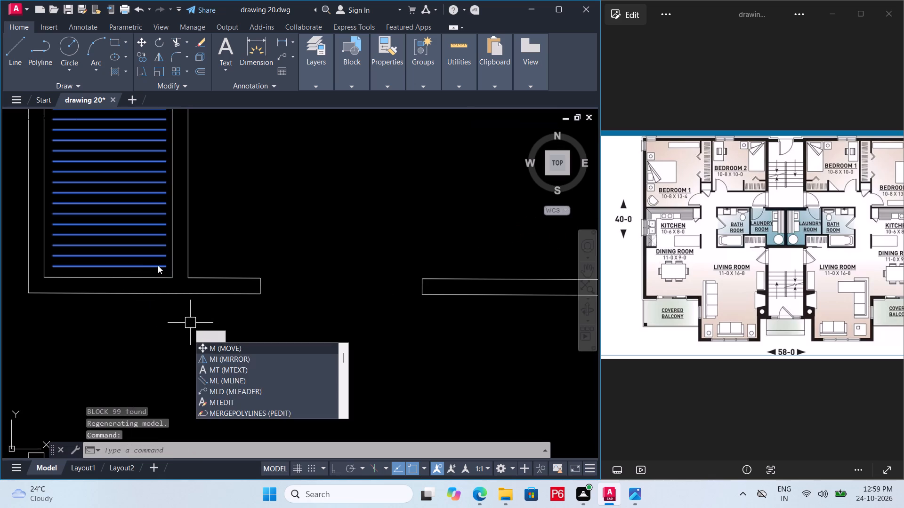
pyautogui.press('c')
pyautogui.press('o')
pyautogui.press('space')
pyautogui.click(50, 270)
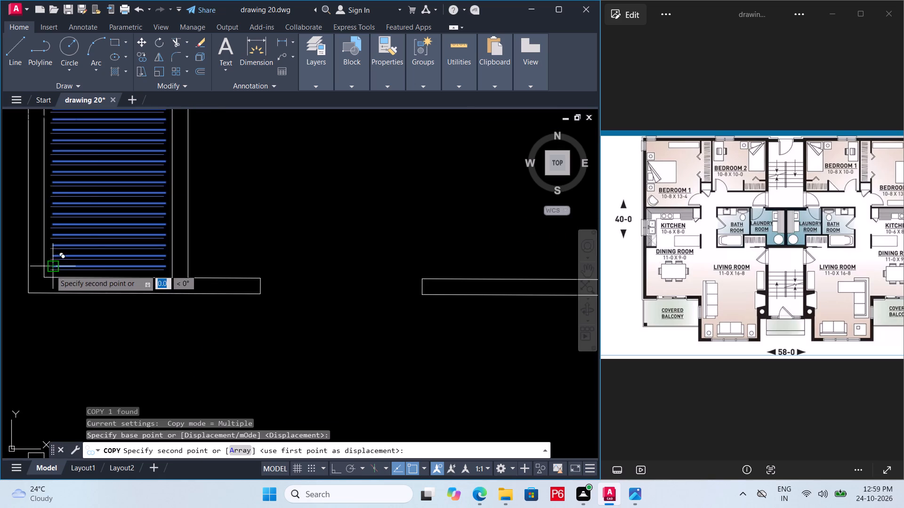
pyautogui.scroll(-5, 74, 311)
pyautogui.scroll(4, 359, 314)
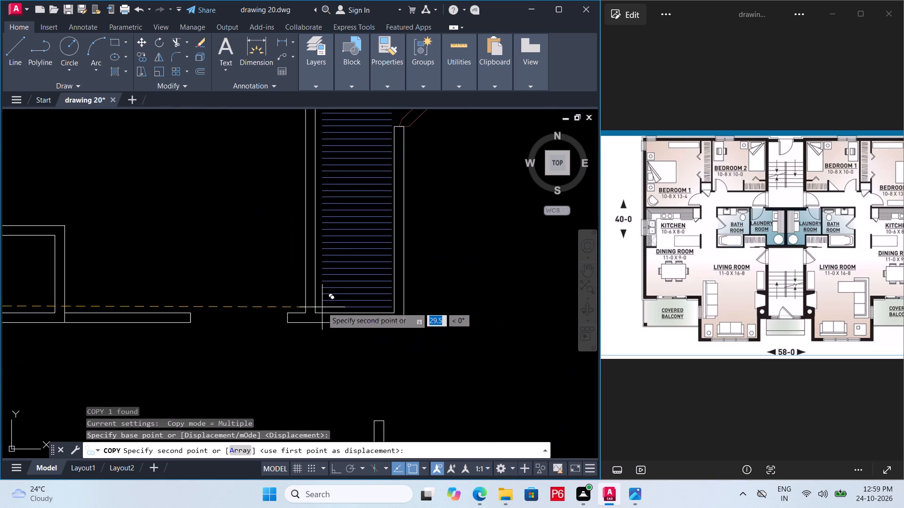
pyautogui.scroll(3, 317, 309)
pyautogui.click(319, 310)
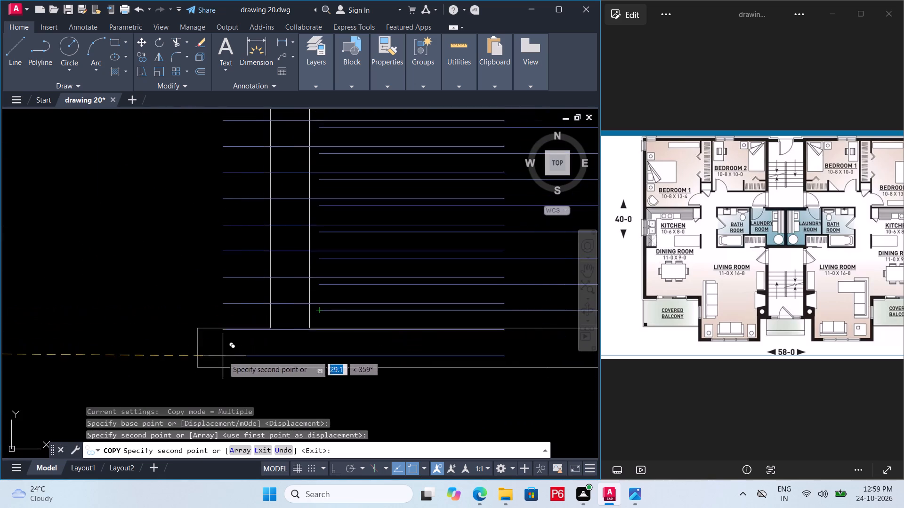
pyautogui.scroll(-3, 146, 331)
pyautogui.scroll(-3, 225, 384)
pyautogui.moveTo(236, 388); pyautogui.dragTo(270, 406, button='middle')
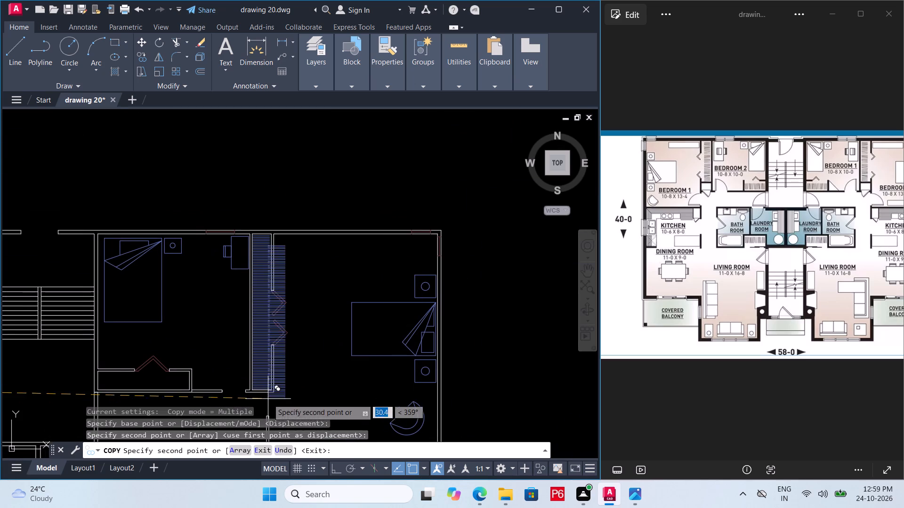
pyautogui.hotkey('ctrl', 's')
pyautogui.hotkey('ctrl', 's')
# Trim the wall line crossing the side-wall junction at the small bedroom 2 closet in the left apartment.
pyautogui.scroll(-1, 260, 374)
pyautogui.moveTo(285, 360); pyautogui.dragTo(372, 302, button='middle')
pyautogui.moveTo(183, 322); pyautogui.dragTo(258, 310, button='middle')
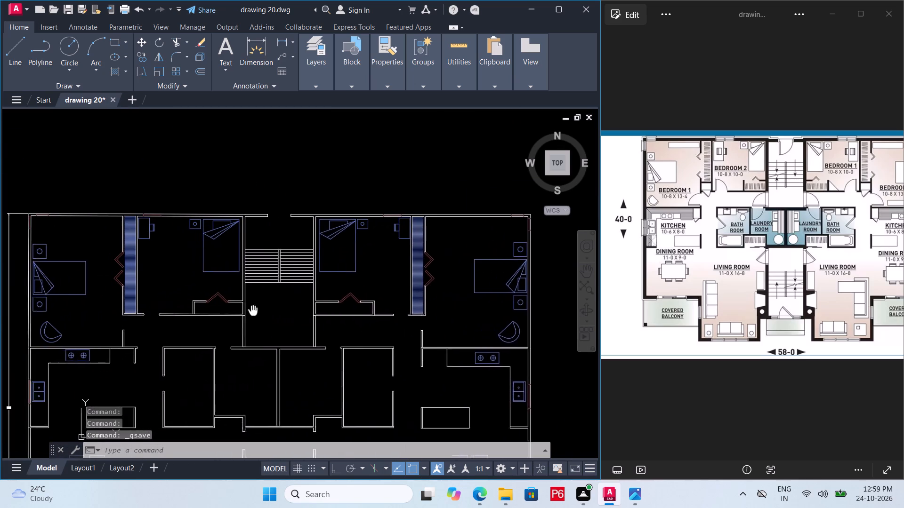
pyautogui.moveTo(258, 310); pyautogui.dragTo(291, 310, button='middle')
pyautogui.scroll(2, 281, 326)
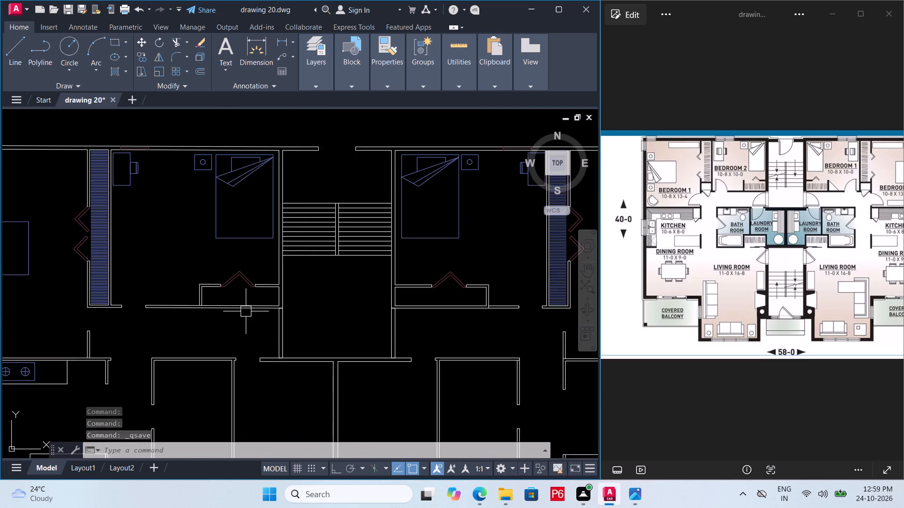
pyautogui.scroll(1, 246, 311)
pyautogui.moveTo(212, 277); pyautogui.dragTo(326, 250, button='middle')
pyautogui.scroll(2, 317, 241)
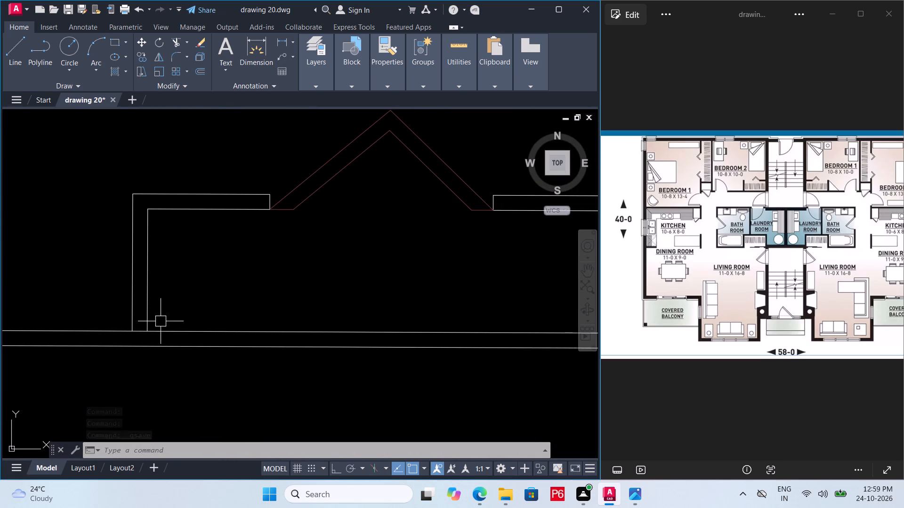
pyautogui.write('tr')
pyautogui.press('space')
pyautogui.press('space')
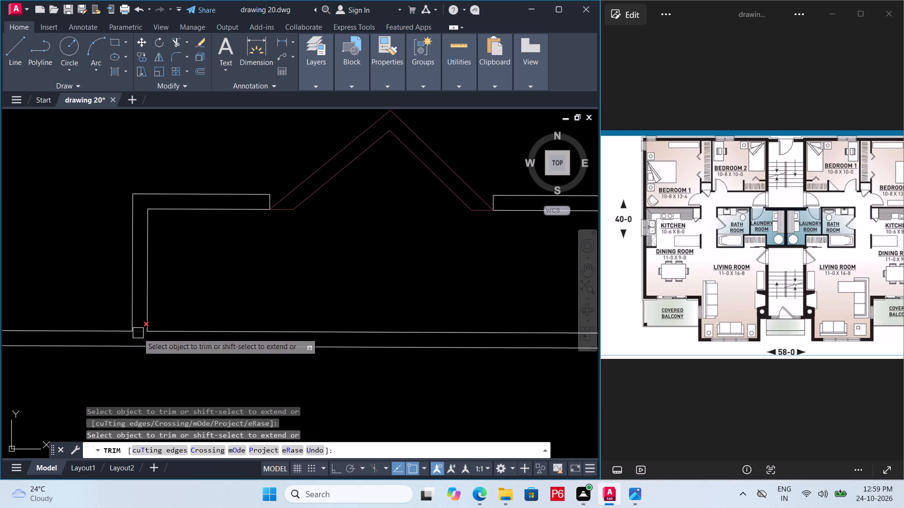
pyautogui.click(138, 333)
# Trim the wall line where the right apartment's small closet meets the stairwell wall, and save the drawing.
pyautogui.scroll(-2, 81, 328)
pyautogui.moveTo(398, 329); pyautogui.dragTo(399, 329, button='middle')
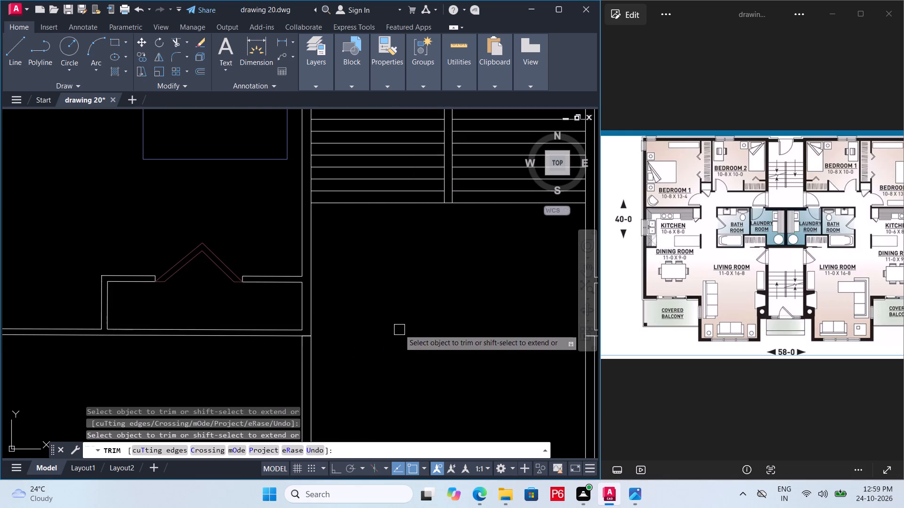
pyautogui.moveTo(399, 329); pyautogui.dragTo(63, 331, button='middle')
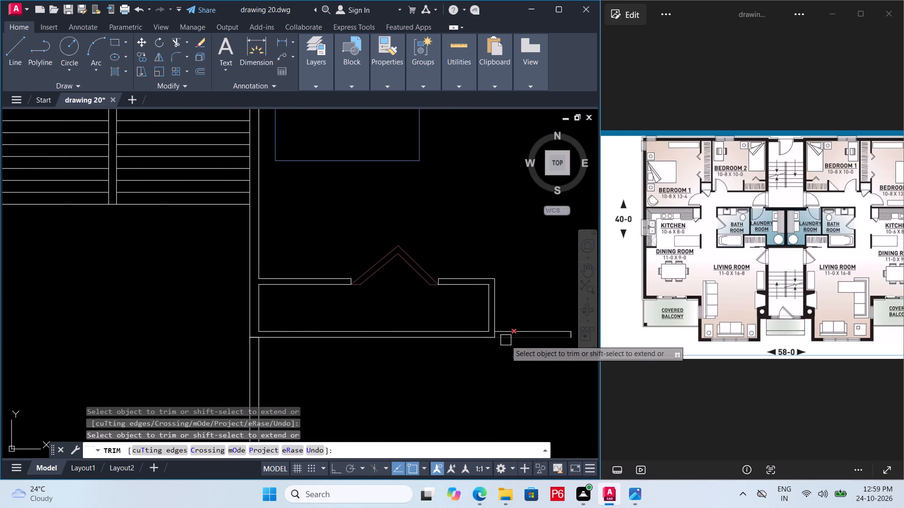
pyautogui.moveTo(500, 379); pyautogui.dragTo(517, 354, button='middle')
pyautogui.moveTo(244, 329); pyautogui.dragTo(252, 329, button='middle')
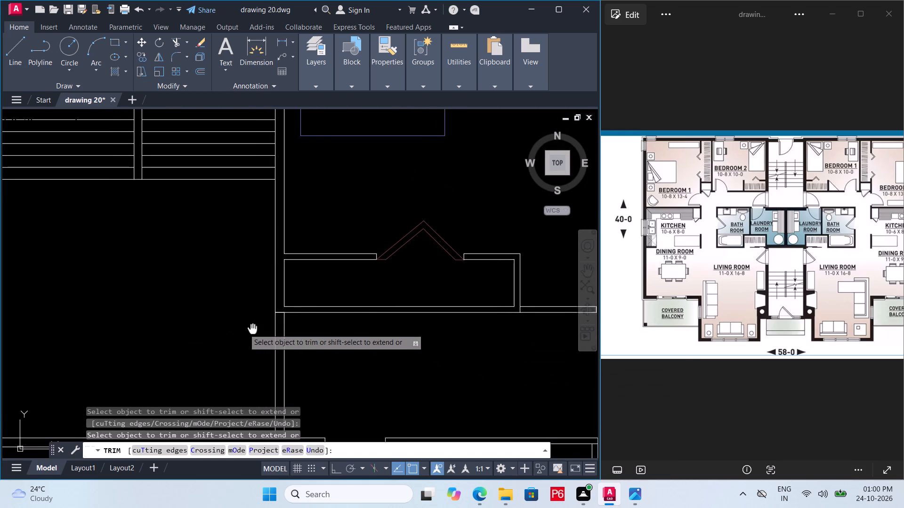
pyautogui.moveTo(252, 329); pyautogui.dragTo(337, 329, button='middle')
pyautogui.scroll(4, 396, 325)
pyautogui.moveTo(202, 249); pyautogui.dragTo(213, 250)
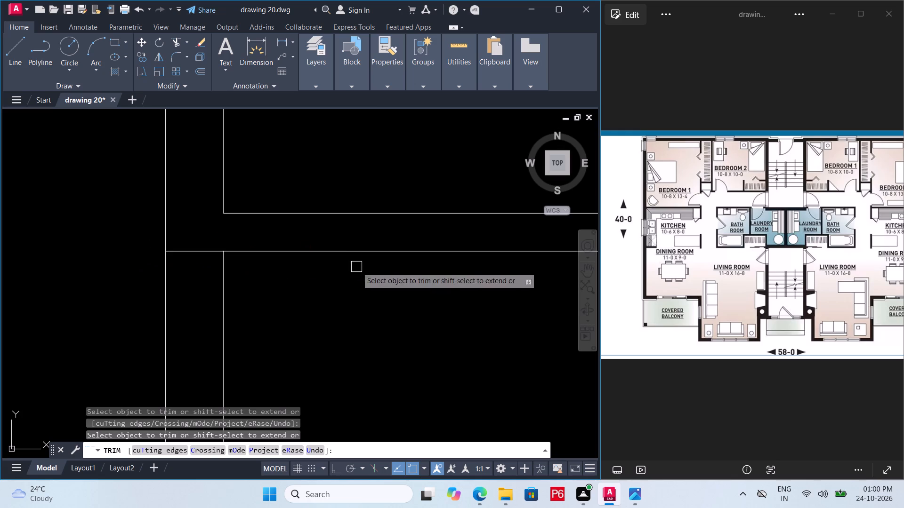
pyautogui.scroll(-3, 362, 347)
pyautogui.hotkey('ctrl', 's')
pyautogui.hotkey('ctrl', 's')
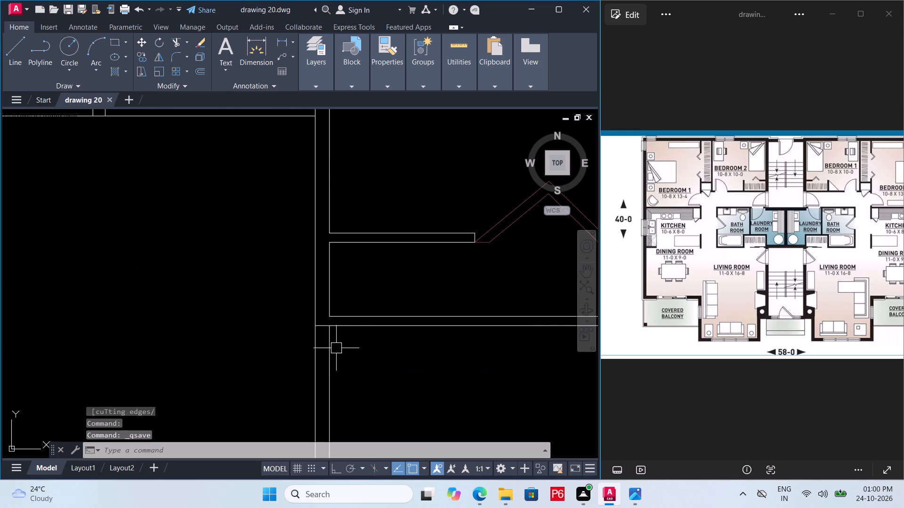
# Draw a vertical hanger line about 1.1 long just inside the side wall of the left apartment's small closet, with Ortho on.
pyautogui.scroll(-2, 347, 350)
pyautogui.middleClick(347, 350)
pyautogui.middleClick(347, 348)
pyautogui.moveTo(40, 304); pyautogui.dragTo(186, 295, button='middle')
pyautogui.scroll(2, 214, 312)
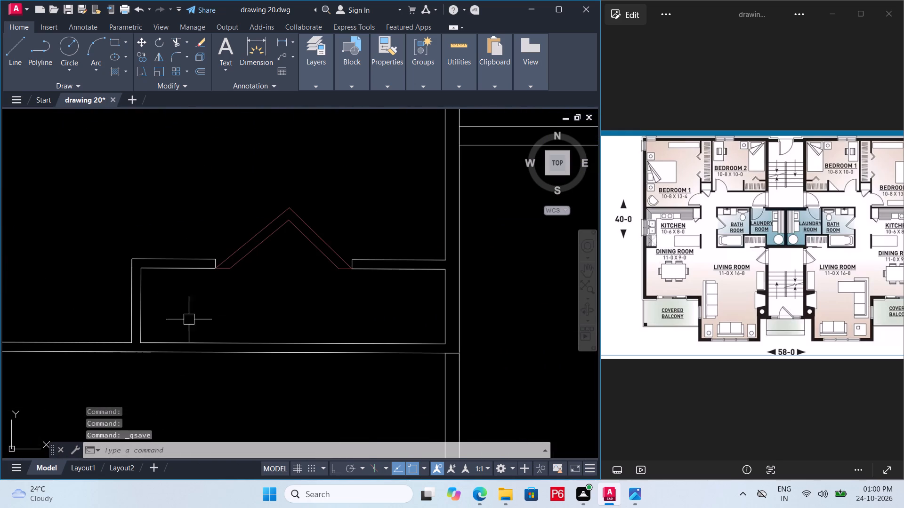
pyautogui.moveTo(179, 324); pyautogui.dragTo(208, 318, button='middle')
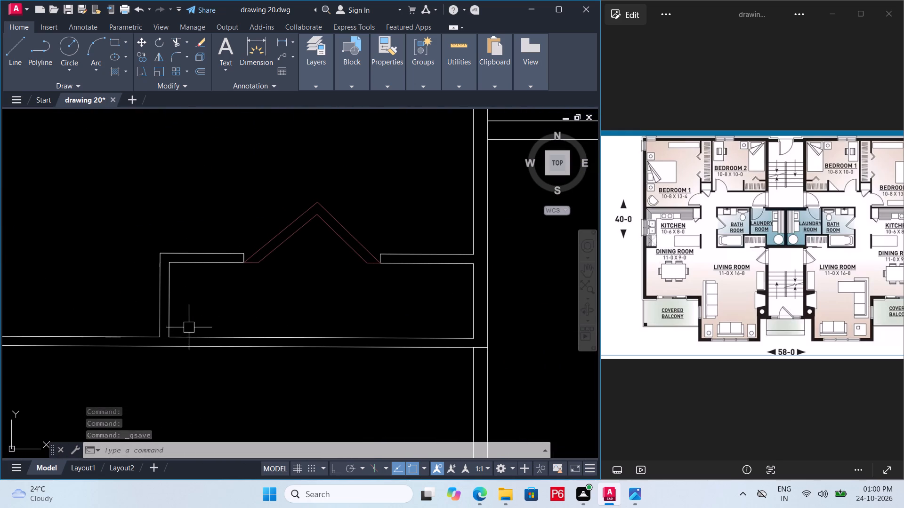
pyautogui.scroll(2, 194, 327)
pyautogui.press('l')
pyautogui.press('space')
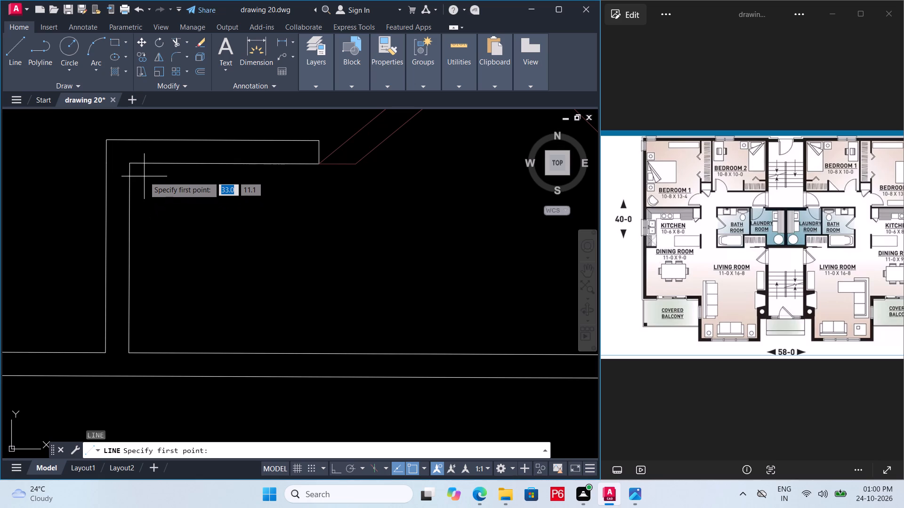
pyautogui.click(143, 175)
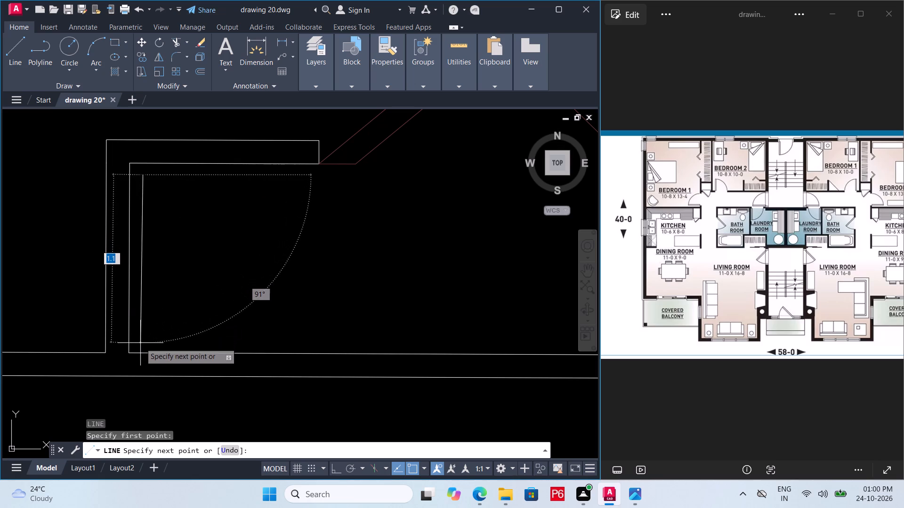
pyautogui.click(140, 343)
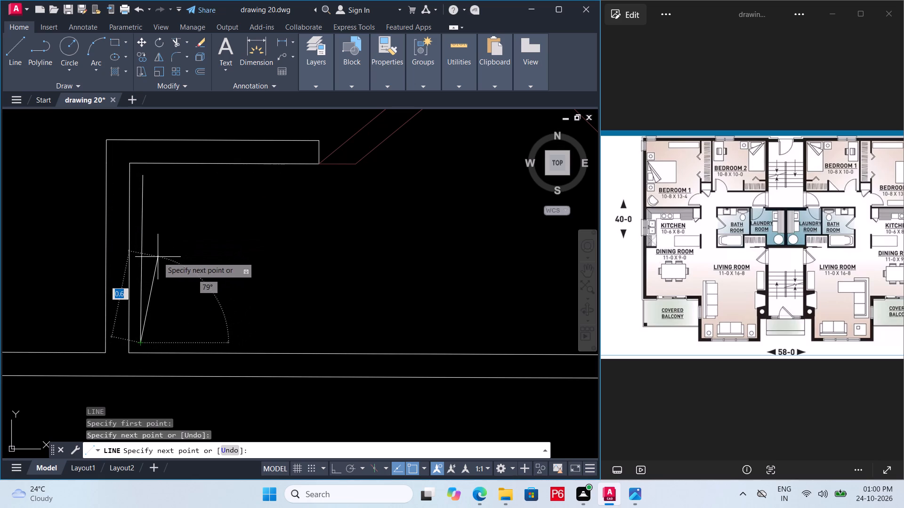
pyautogui.hotkey('ctrl', 'z')
pyautogui.press('F8')
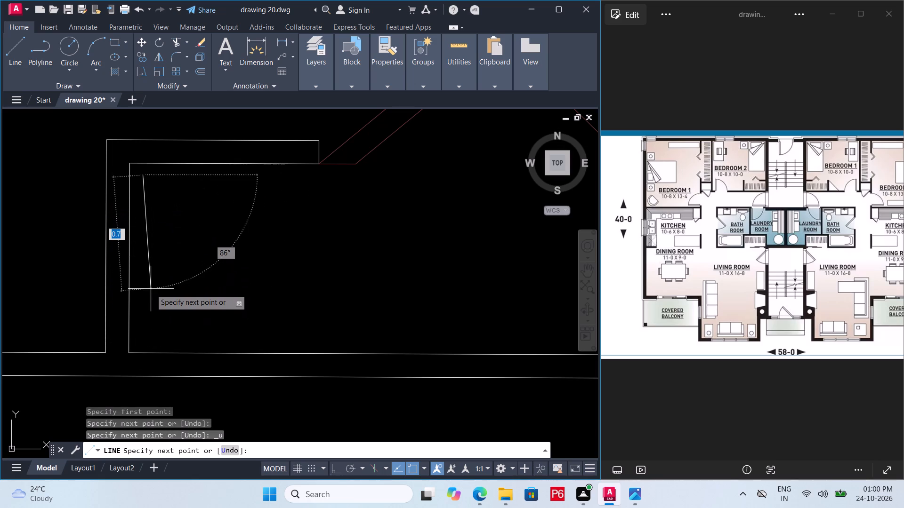
pyautogui.click(143, 341)
pyautogui.press('space')
# Move the new hanger line to the furniture layer and save the drawing.
pyautogui.moveTo(142, 281); pyautogui.dragTo(148, 278)
pyautogui.doubleClick(309, 76)
pyautogui.click(400, 101)
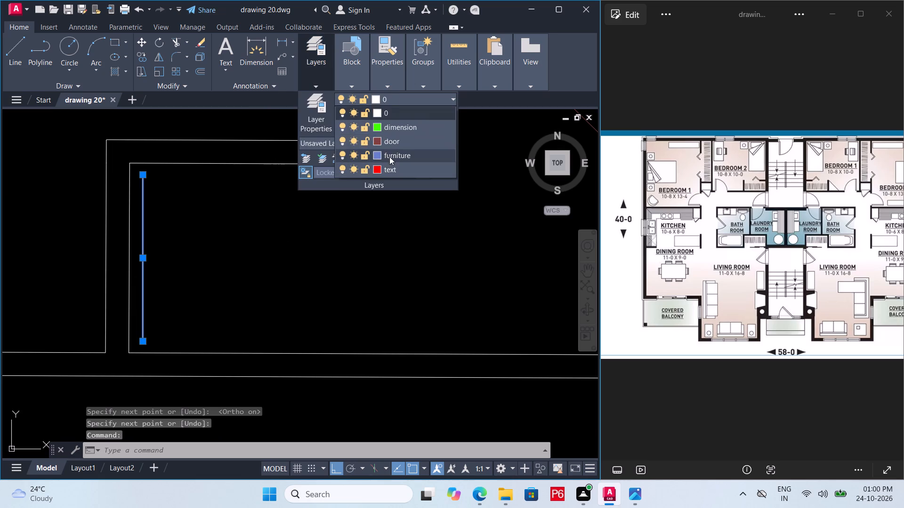
pyautogui.click(390, 155)
pyautogui.press('Escape')
pyautogui.hotkey('ctrl', 's')
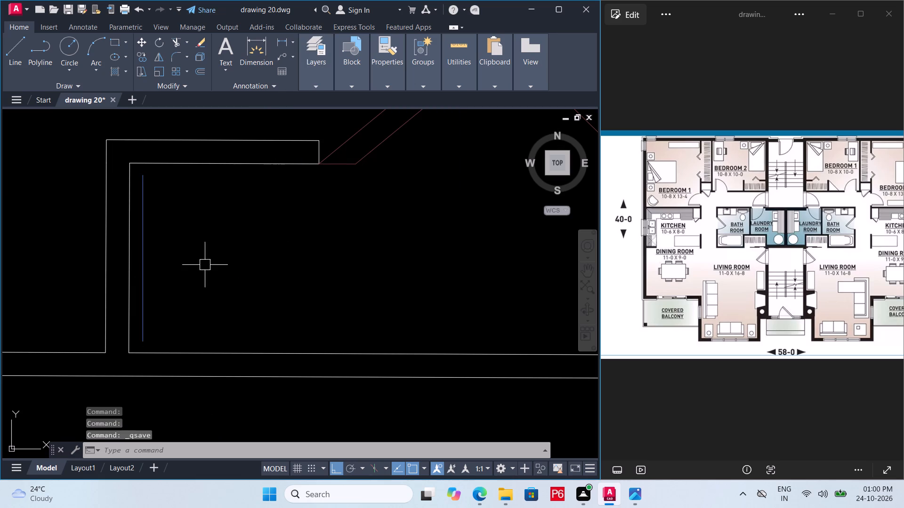
pyautogui.hotkey('ctrl', 's')
# Offset the hanger line 0.1 toward the closet interior, starting a series of repeated offsets with the Multiple option.
pyautogui.click(145, 271)
pyautogui.press('o')
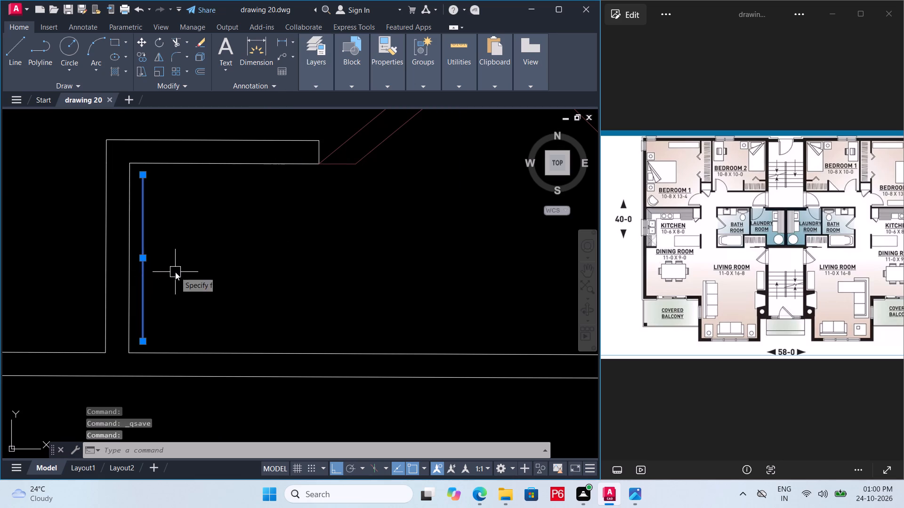
pyautogui.press('Return')
pyautogui.press('Return')
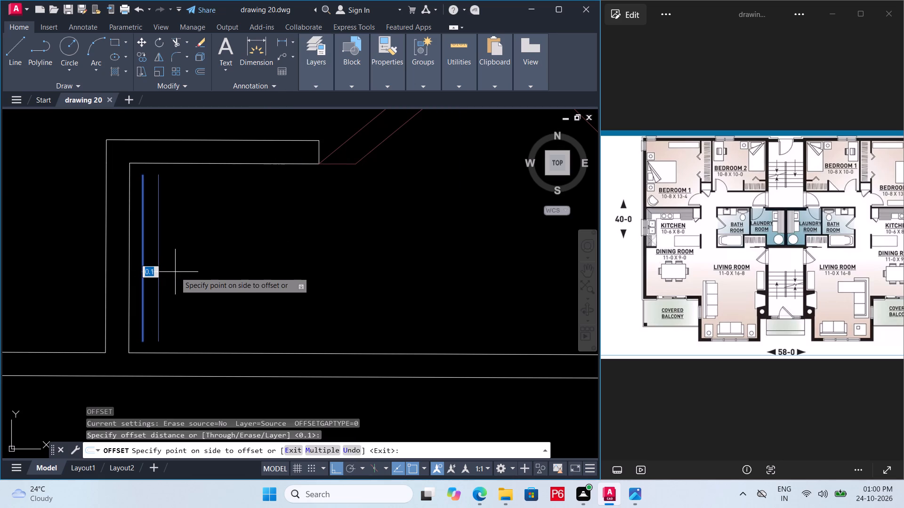
pyautogui.click(176, 271)
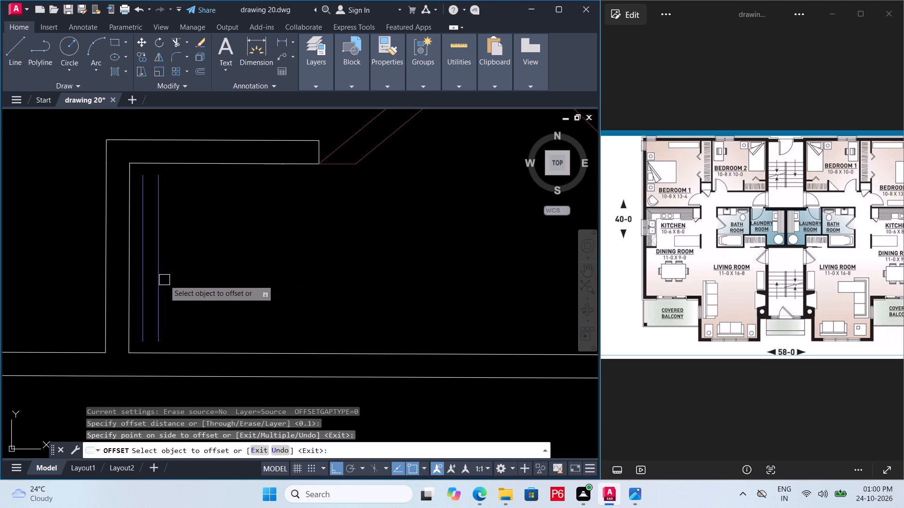
pyautogui.click(161, 282)
pyautogui.write('m')
pyautogui.press('space')
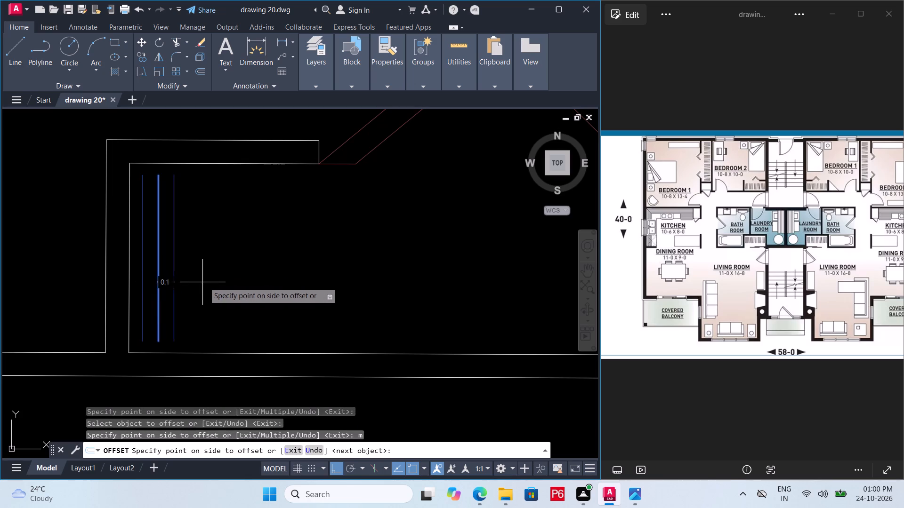
pyautogui.click(258, 282)
pyautogui.click(300, 271)
pyautogui.scroll(-1, 255, 272)
pyautogui.moveTo(253, 272); pyautogui.dragTo(95, 266, button='middle')
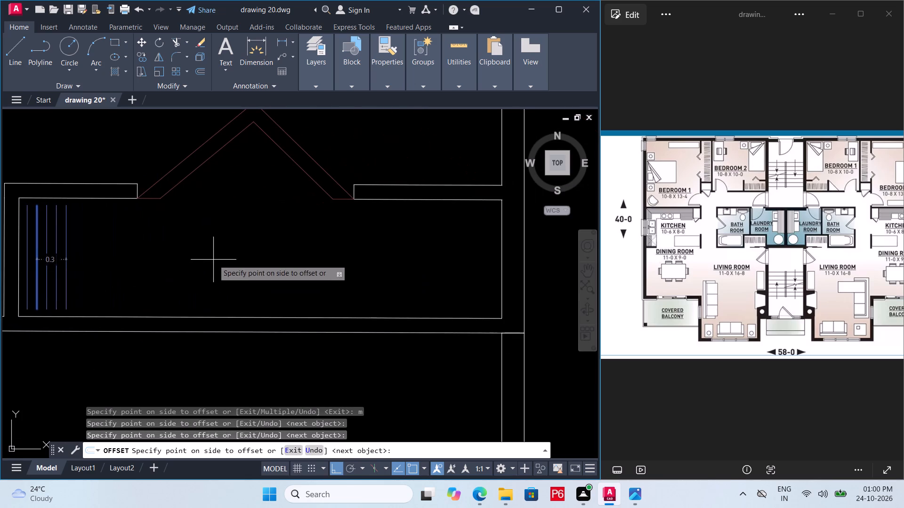
# Keep adding 0.1-spaced offset lines across the small closet up to the peak of its folding door.
pyautogui.click(216, 259)
pyautogui.moveTo(283, 259); pyautogui.dragTo(288, 259)
pyautogui.click(312, 264)
pyautogui.moveTo(329, 265); pyautogui.dragTo(349, 266)
pyautogui.moveTo(371, 268); pyautogui.dragTo(385, 270)
pyautogui.moveTo(388, 270); pyautogui.dragTo(396, 271)
pyautogui.moveTo(409, 272); pyautogui.dragTo(421, 273)
pyautogui.moveTo(427, 273); pyautogui.dragTo(434, 275)
pyautogui.moveTo(436, 275); pyautogui.dragTo(444, 275)
pyautogui.moveTo(447, 273); pyautogui.dragTo(461, 272)
pyautogui.moveTo(471, 268); pyautogui.dragTo(476, 265)
pyautogui.click(482, 261)
pyautogui.moveTo(481, 262); pyautogui.dragTo(474, 262)
pyautogui.moveTo(422, 271); pyautogui.dragTo(207, 278, button='middle')
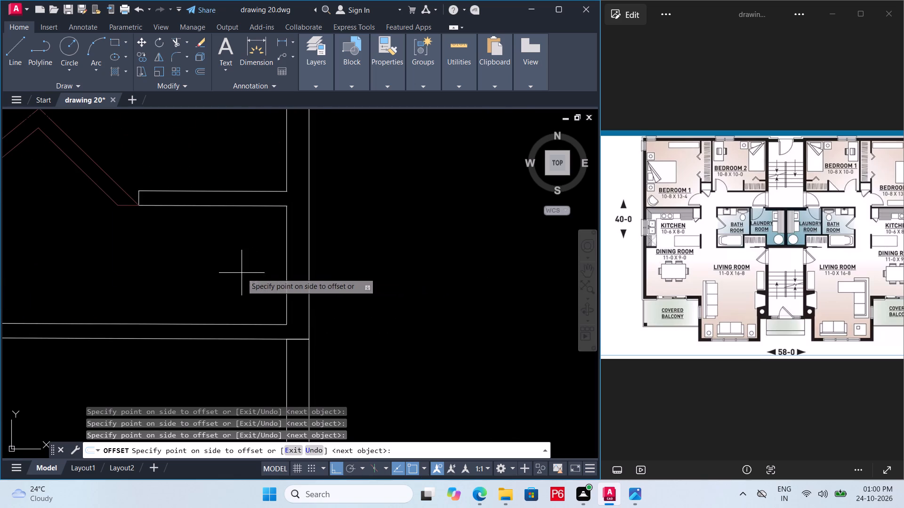
pyautogui.moveTo(242, 273); pyautogui.dragTo(314, 273, button='middle')
pyautogui.click(314, 273)
pyautogui.moveTo(323, 270); pyautogui.dragTo(327, 270)
pyautogui.click(327, 270)
pyautogui.click(343, 281)
pyautogui.click(347, 284)
pyautogui.moveTo(358, 282); pyautogui.dragTo(400, 284)
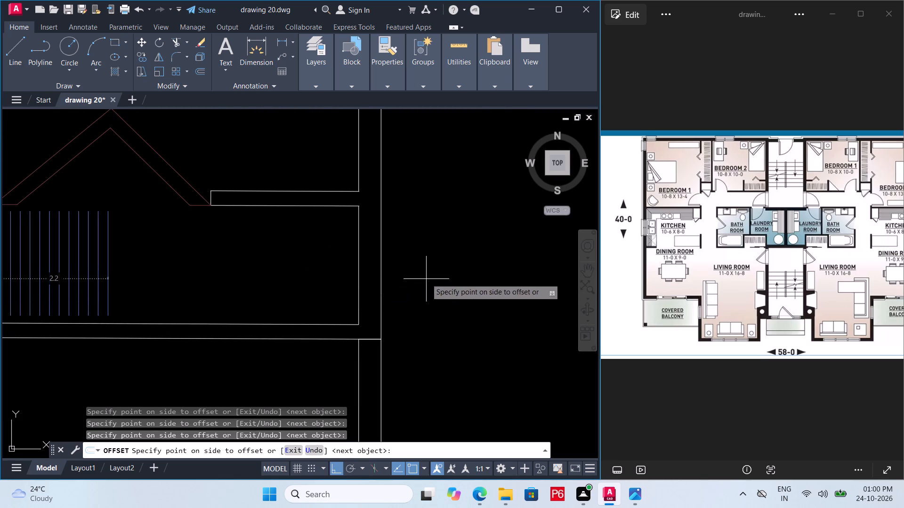
# Continue the 0.1-spaced offset lines past the folding door toward the stairwell side of the closet.
pyautogui.doubleClick(485, 262)
pyautogui.doubleClick(490, 263)
pyautogui.moveTo(503, 265); pyautogui.dragTo(512, 265)
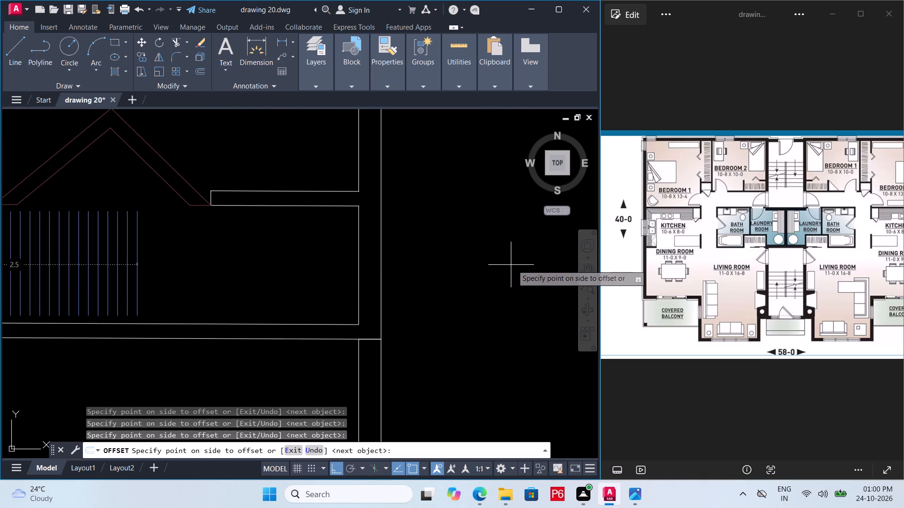
pyautogui.moveTo(512, 265); pyautogui.dragTo(523, 265)
pyautogui.doubleClick(524, 265)
pyautogui.moveTo(530, 268); pyautogui.dragTo(539, 270)
pyautogui.moveTo(539, 270); pyautogui.dragTo(539, 275)
pyautogui.moveTo(539, 276); pyautogui.dragTo(461, 282, button='middle')
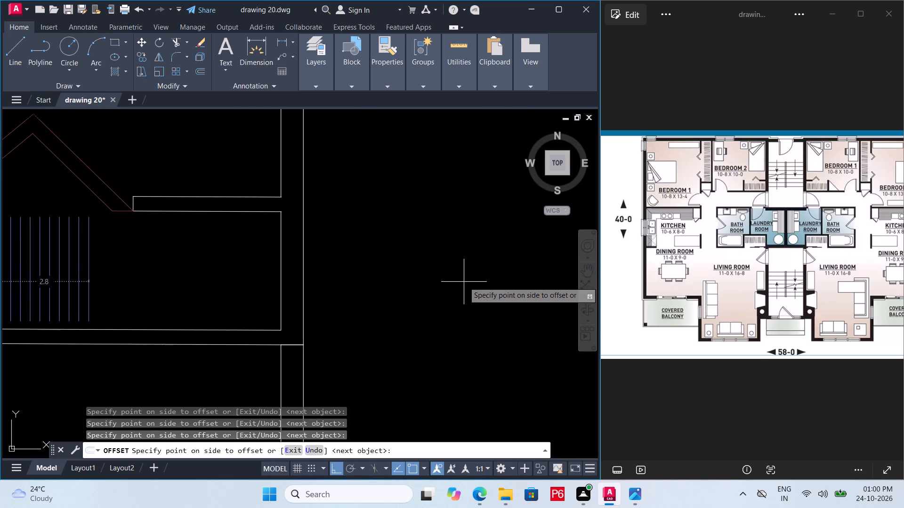
pyautogui.moveTo(466, 279); pyautogui.dragTo(475, 276)
pyautogui.moveTo(482, 275); pyautogui.dragTo(487, 275)
pyautogui.moveTo(491, 275); pyautogui.dragTo(495, 275)
pyautogui.moveTo(500, 275); pyautogui.dragTo(507, 275)
pyautogui.moveTo(508, 274); pyautogui.dragTo(512, 274)
pyautogui.click(516, 272)
pyautogui.click(519, 272)
pyautogui.tripleClick(522, 271)
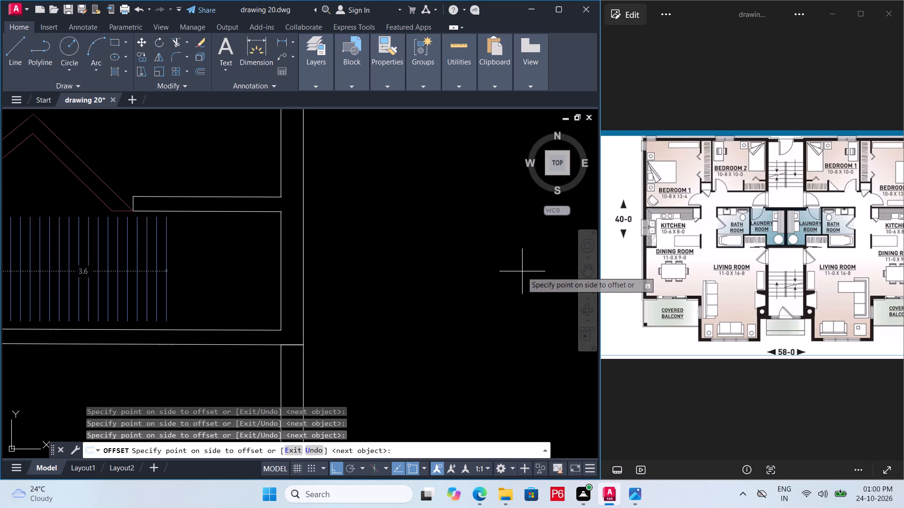
pyautogui.click(494, 266)
# Extend the 0.1-spaced offset lines to just short of the closet's stairwell wall, and save the drawing.
pyautogui.moveTo(514, 266); pyautogui.dragTo(449, 268, button='middle')
pyautogui.moveTo(447, 268); pyautogui.dragTo(454, 267)
pyautogui.moveTo(466, 265); pyautogui.dragTo(472, 265)
pyautogui.click(476, 264)
pyautogui.click(481, 263)
pyautogui.click(485, 262)
pyautogui.click(498, 260)
pyautogui.click(466, 257)
pyautogui.doubleClick(471, 253)
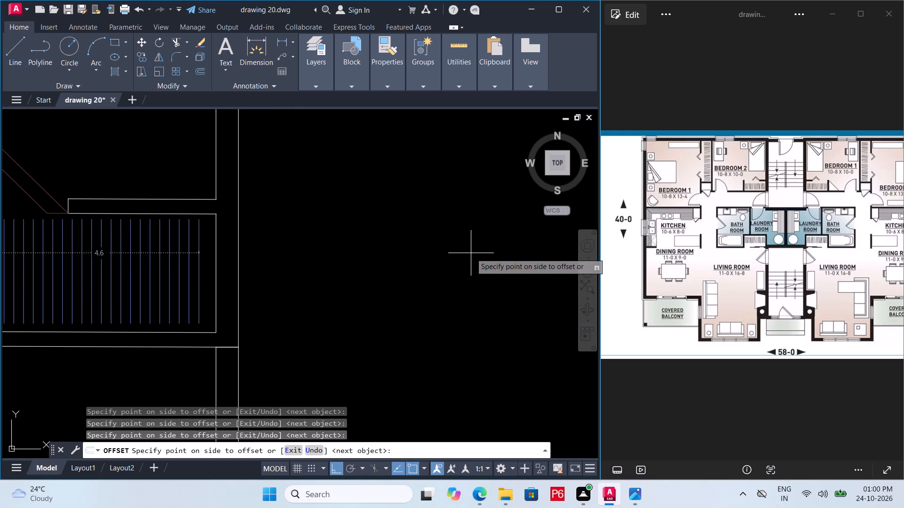
pyautogui.click(469, 250)
pyautogui.press('Escape')
pyautogui.moveTo(472, 252); pyautogui.dragTo(476, 253, button='middle')
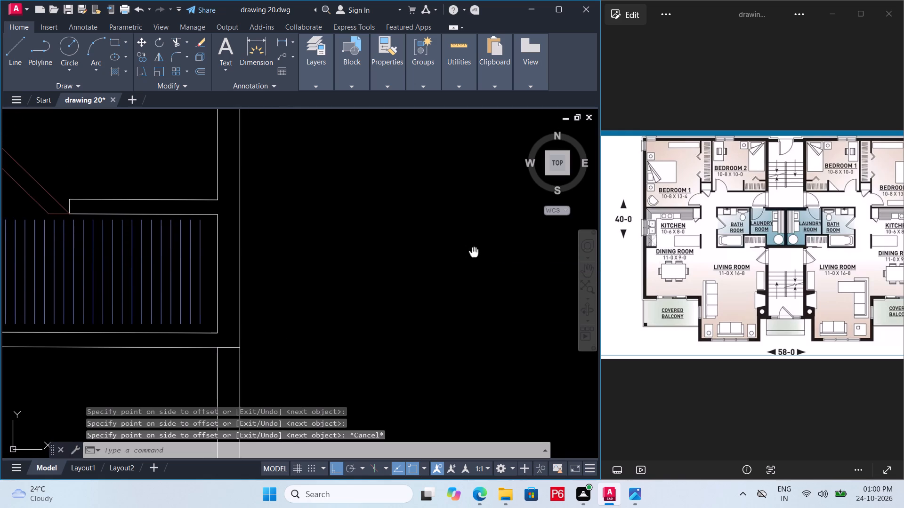
pyautogui.moveTo(476, 253); pyautogui.dragTo(536, 255, button='middle')
pyautogui.hotkey('ctrl', 's')
pyautogui.hotkey('ctrl', 's')
# Convert all the hanger lines in the left apartment's small closet into a block named ff.
pyautogui.moveTo(320, 286); pyautogui.dragTo(504, 273, button='middle')
pyautogui.scroll(-1, 337, 286)
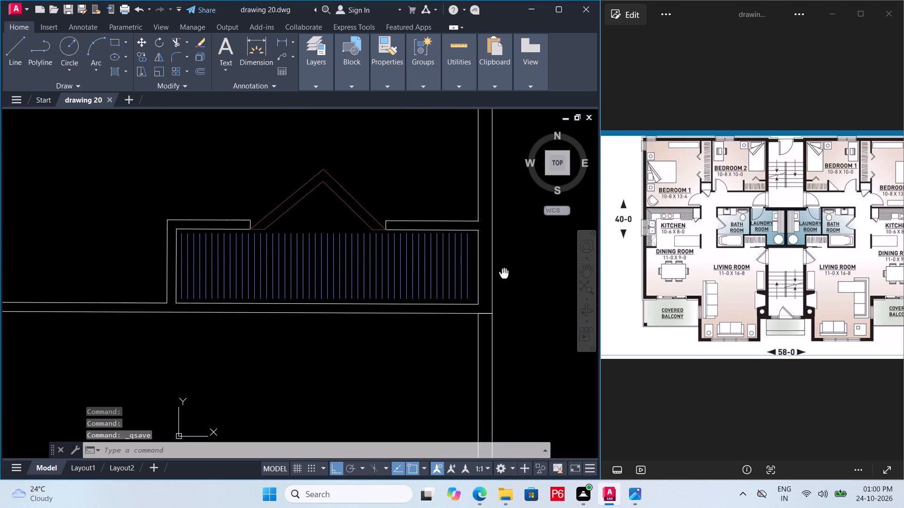
pyautogui.moveTo(504, 273); pyautogui.dragTo(504, 273, button='middle')
pyautogui.scroll(3, 468, 266)
pyautogui.click(484, 254)
pyautogui.moveTo(316, 288); pyautogui.dragTo(544, 268, button='middle')
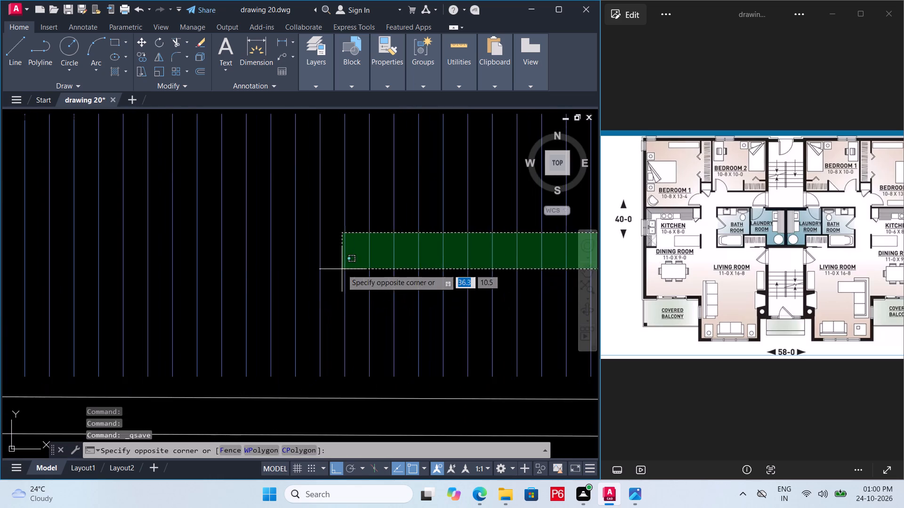
pyautogui.scroll(-1, 169, 277)
pyautogui.moveTo(177, 277); pyautogui.dragTo(541, 296, button='middle')
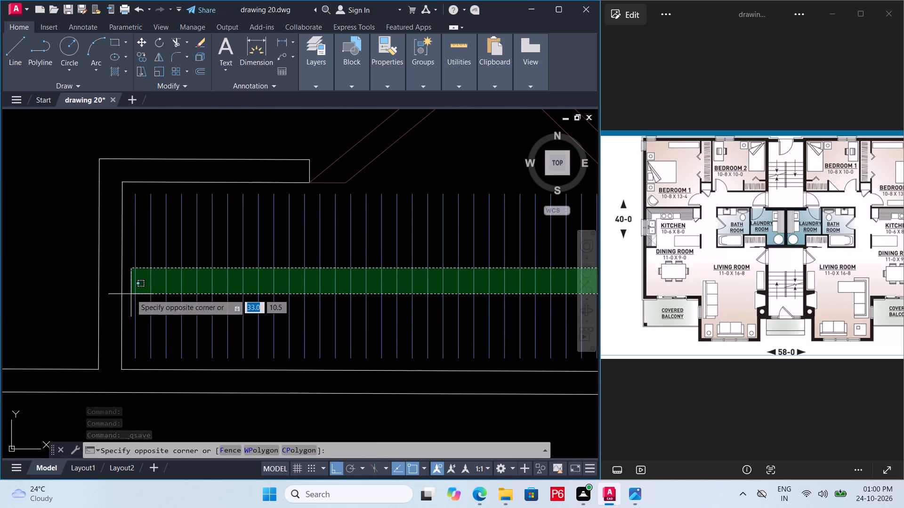
pyautogui.click(131, 294)
pyautogui.scroll(-2, 122, 302)
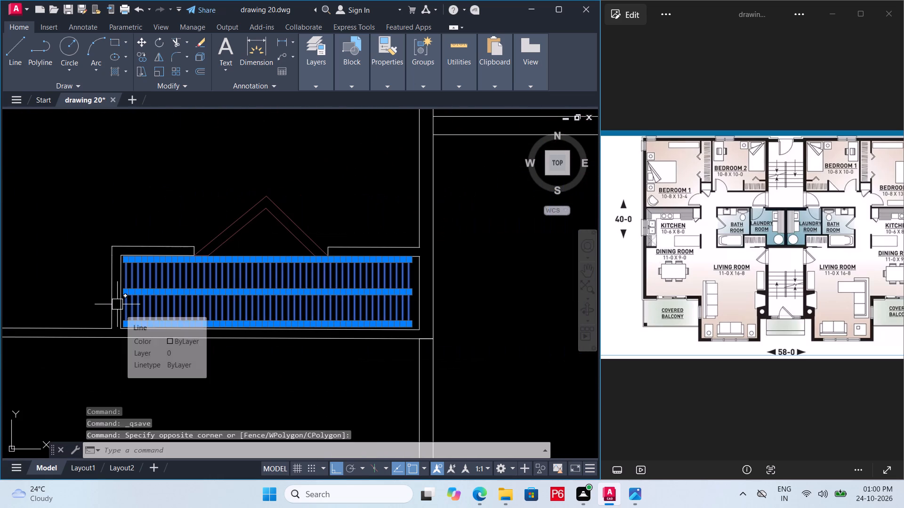
pyautogui.write('b')
pyautogui.press('space')
pyautogui.write('ff')
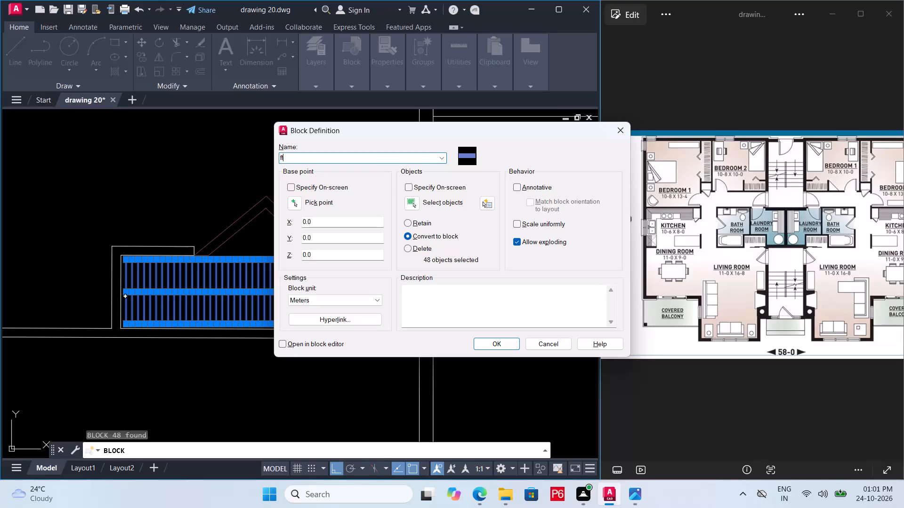
pyautogui.click(496, 347)
pyautogui.scroll(-2, 366, 342)
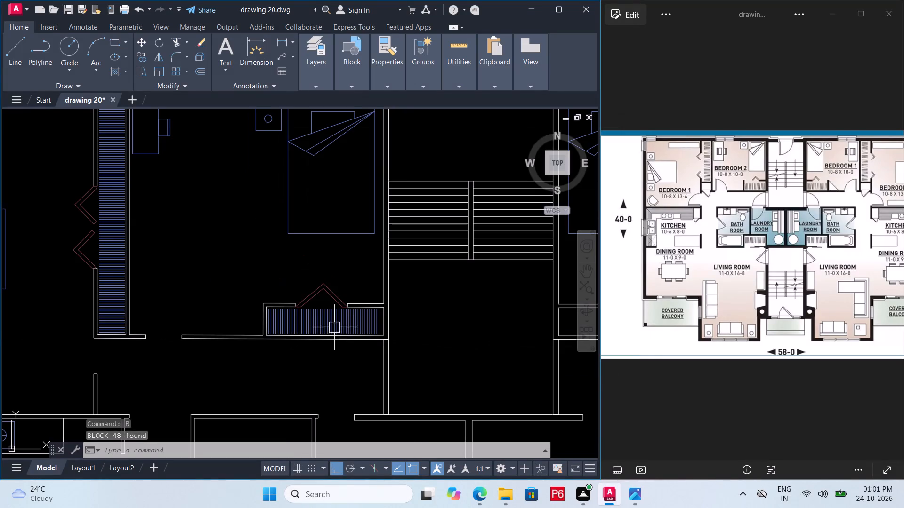
# Copy the left small closet's hanger-line block horizontally about 13.3 units into the right apartment's small closet, ending near its outer wall, and save.
pyautogui.press('Escape')
pyautogui.click(333, 319)
pyautogui.moveTo(387, 346); pyautogui.dragTo(280, 319, button='middle')
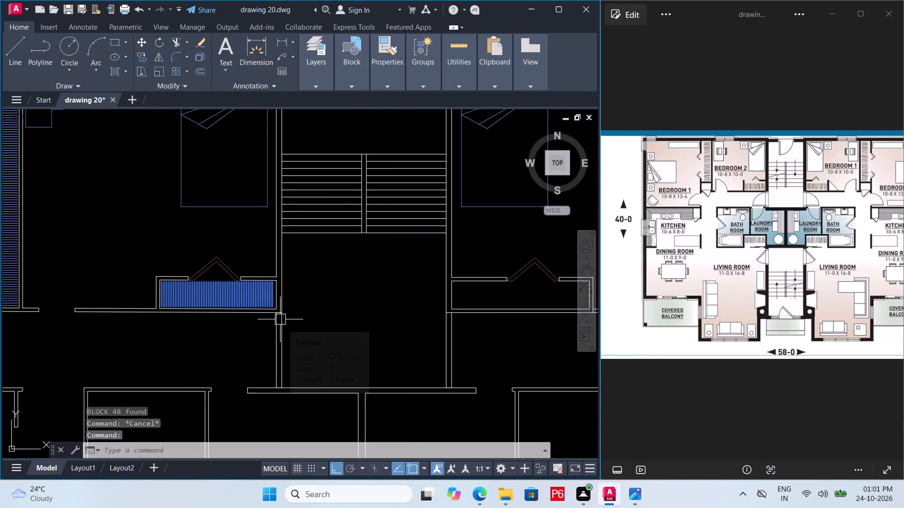
pyautogui.press('c')
pyautogui.press('o')
pyautogui.press('space')
pyautogui.scroll(4, 281, 310)
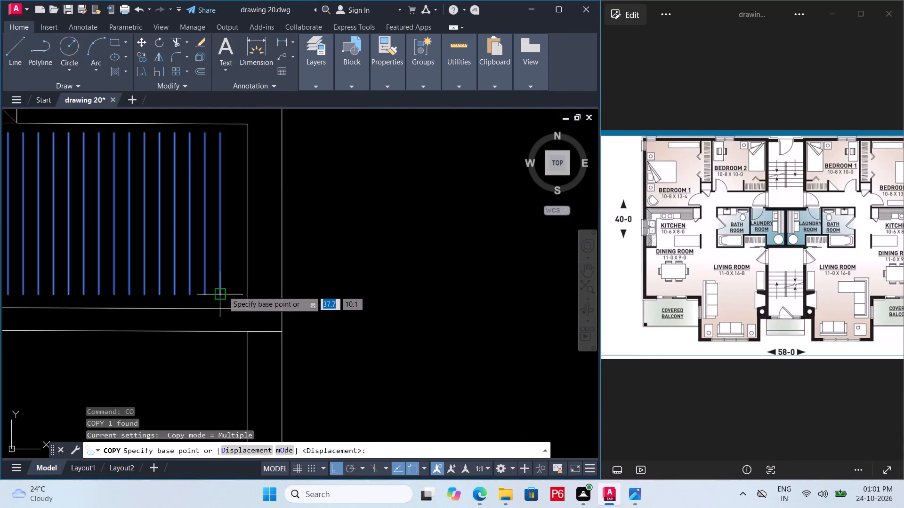
pyautogui.click(219, 292)
pyautogui.scroll(-5, 195, 321)
pyautogui.scroll(3, 420, 320)
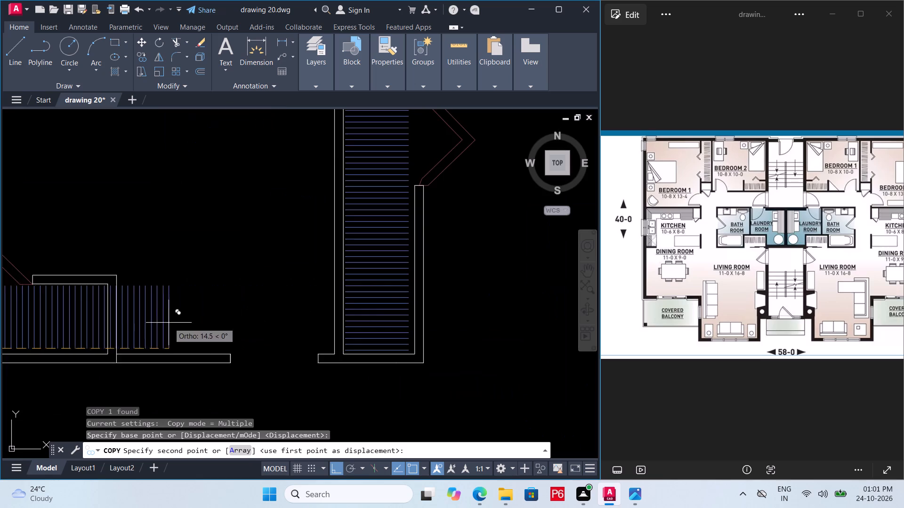
pyautogui.scroll(-1, 189, 323)
pyautogui.moveTo(217, 324); pyautogui.dragTo(505, 319, button='middle')
pyautogui.scroll(1, 403, 322)
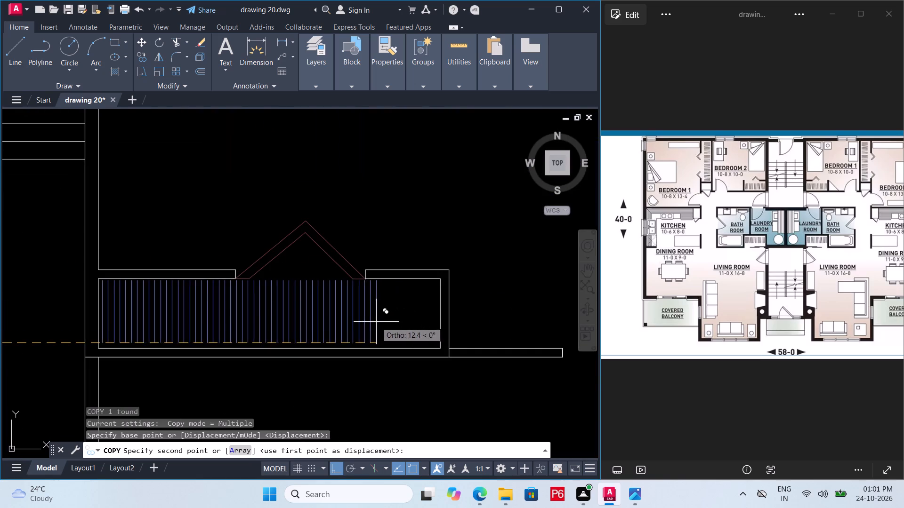
pyautogui.click(432, 318)
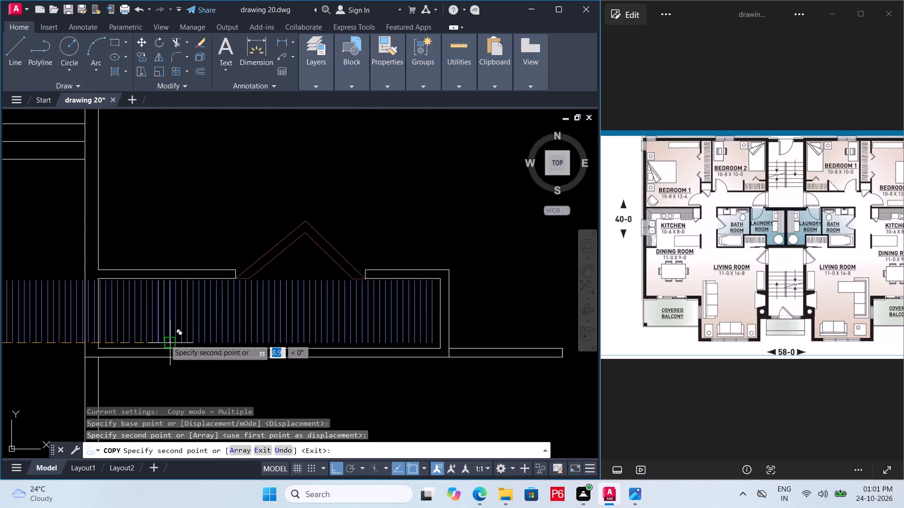
pyautogui.moveTo(165, 337); pyautogui.dragTo(324, 328, button='middle')
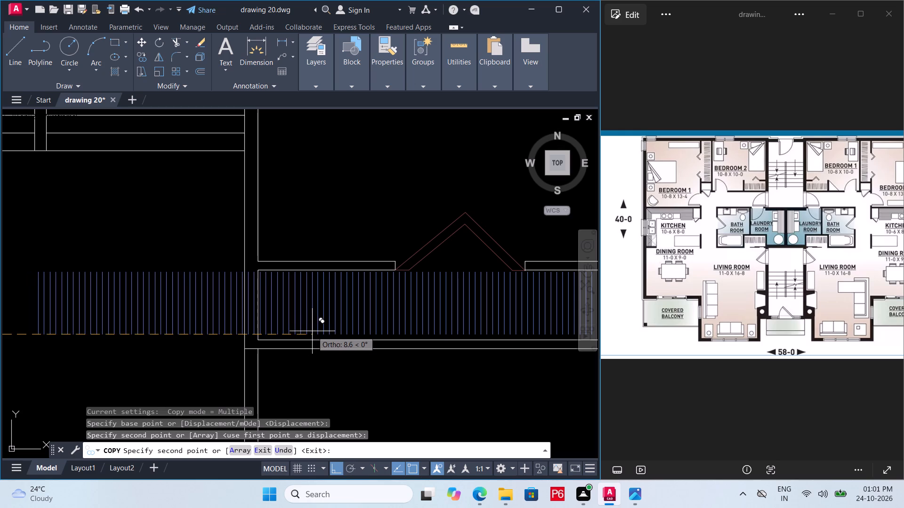
pyautogui.press('Escape')
pyautogui.hotkey('ctrl', 's')
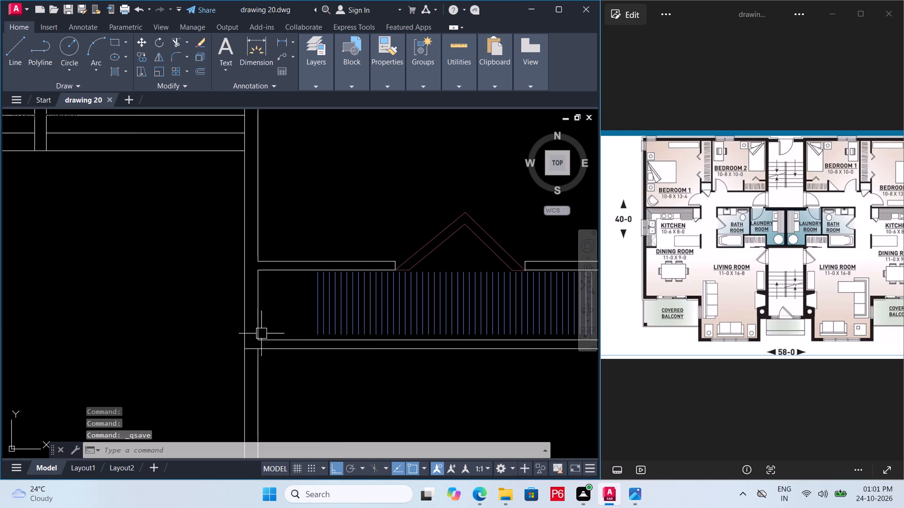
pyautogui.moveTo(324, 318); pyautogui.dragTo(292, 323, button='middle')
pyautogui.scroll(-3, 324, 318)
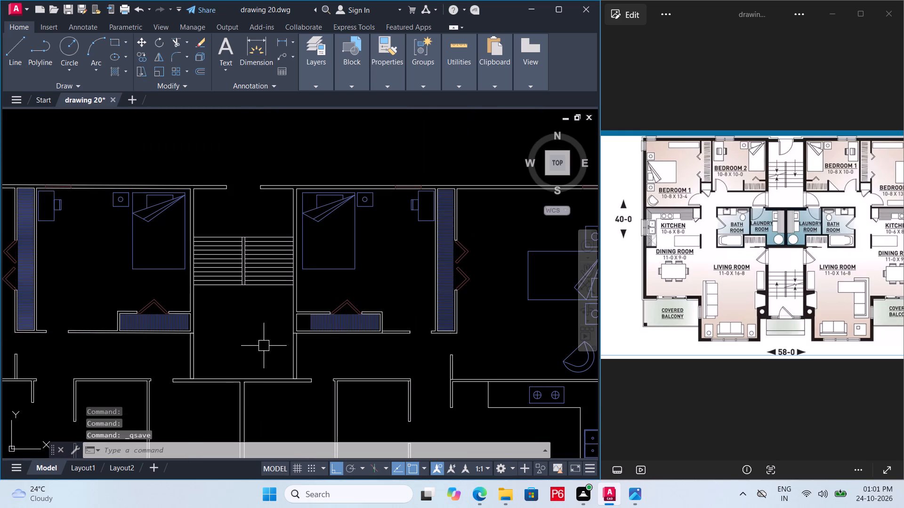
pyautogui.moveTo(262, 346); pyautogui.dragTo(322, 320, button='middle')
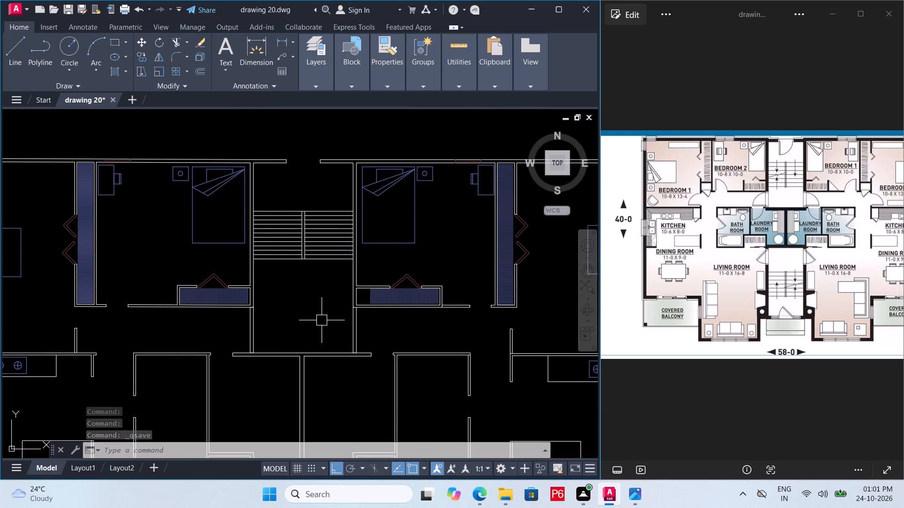
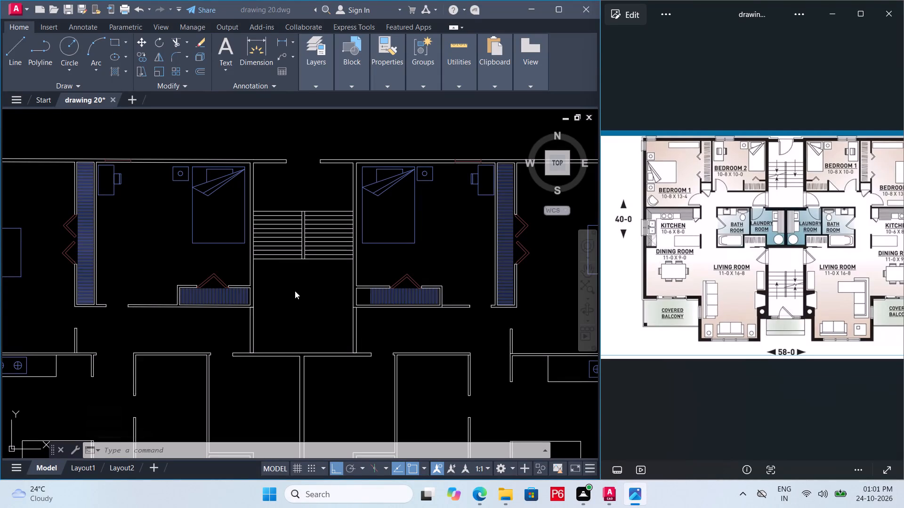
# Draw a horizontal line closing the open bottom of the closet niche below the left unit's laundry room.
pyautogui.moveTo(315, 297); pyautogui.dragTo(296, 278, button='middle')
pyautogui.moveTo(305, 275); pyautogui.dragTo(294, 242, button='middle')
pyautogui.scroll(1, 244, 305)
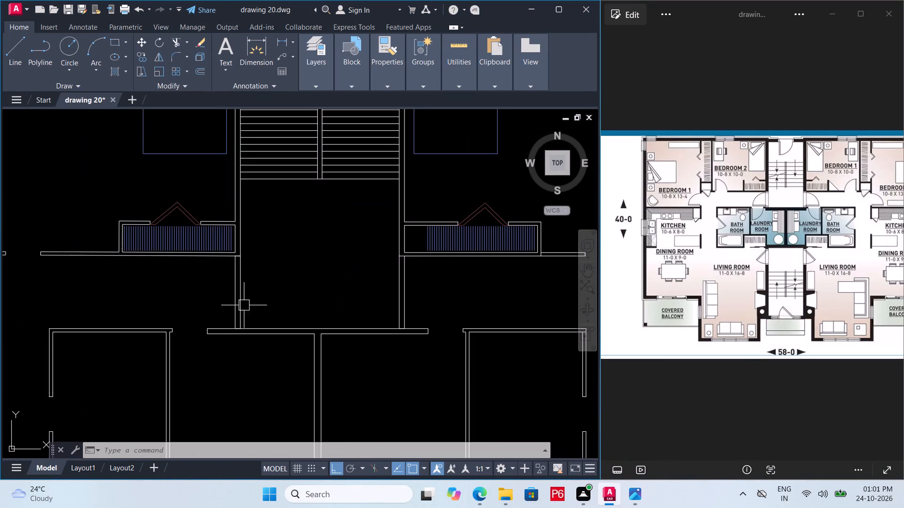
pyautogui.moveTo(244, 305); pyautogui.dragTo(257, 230, button='middle')
pyautogui.scroll(-1, 257, 235)
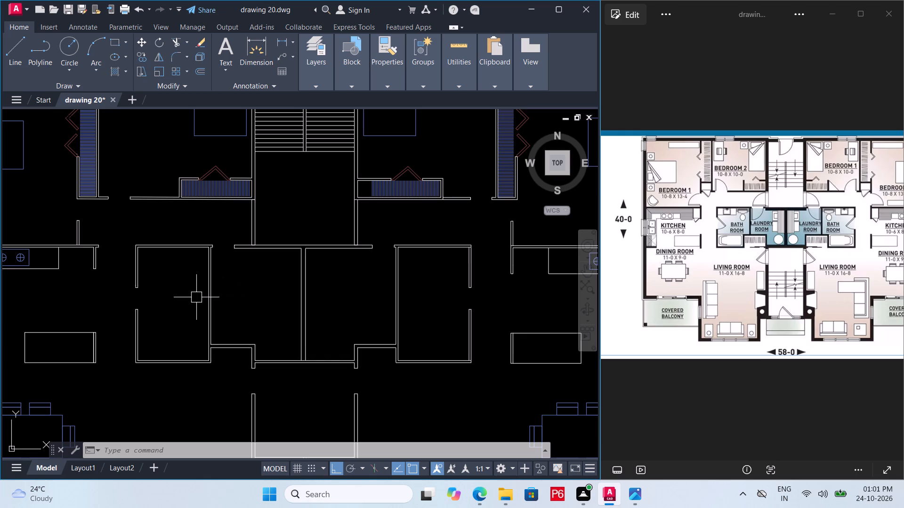
pyautogui.scroll(1, 178, 328)
pyautogui.moveTo(180, 327); pyautogui.dragTo(332, 278, button='middle')
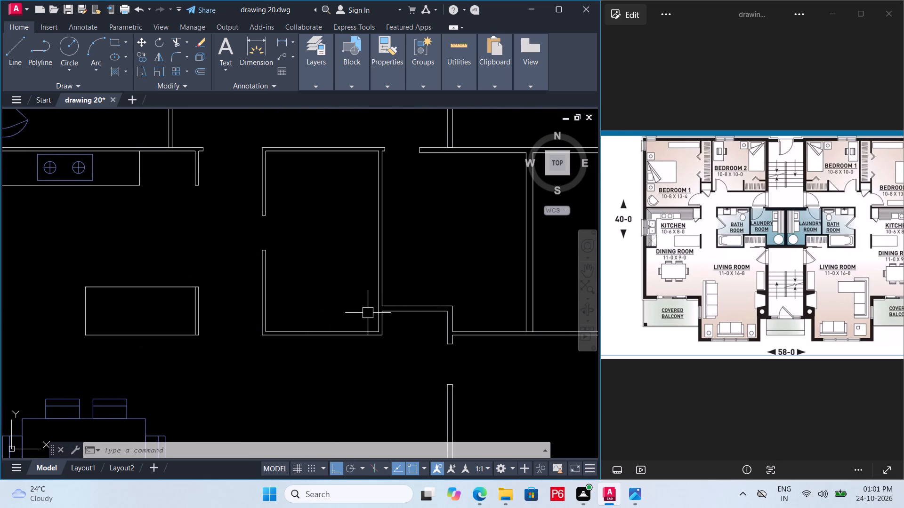
pyautogui.scroll(2, 437, 334)
pyautogui.moveTo(416, 327); pyautogui.dragTo(350, 307, button='middle')
pyautogui.press('l')
pyautogui.press('space')
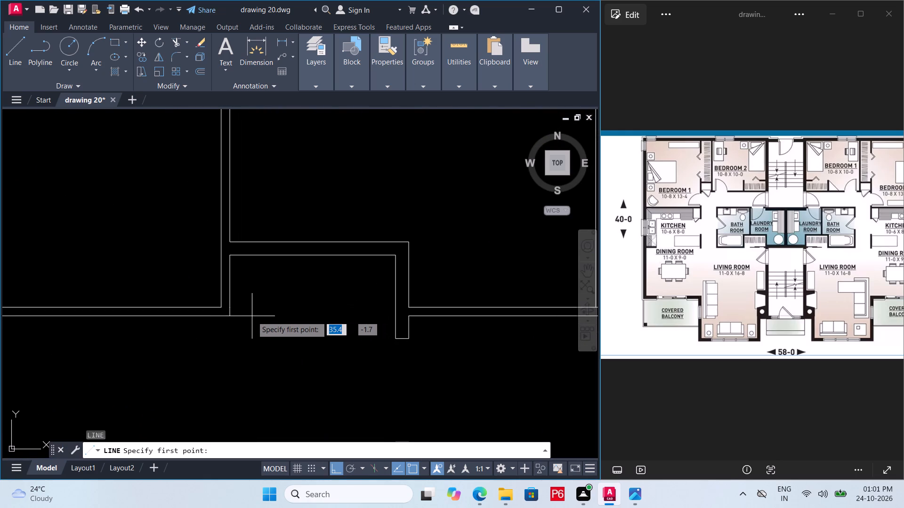
pyautogui.moveTo(226, 316); pyautogui.dragTo(238, 316)
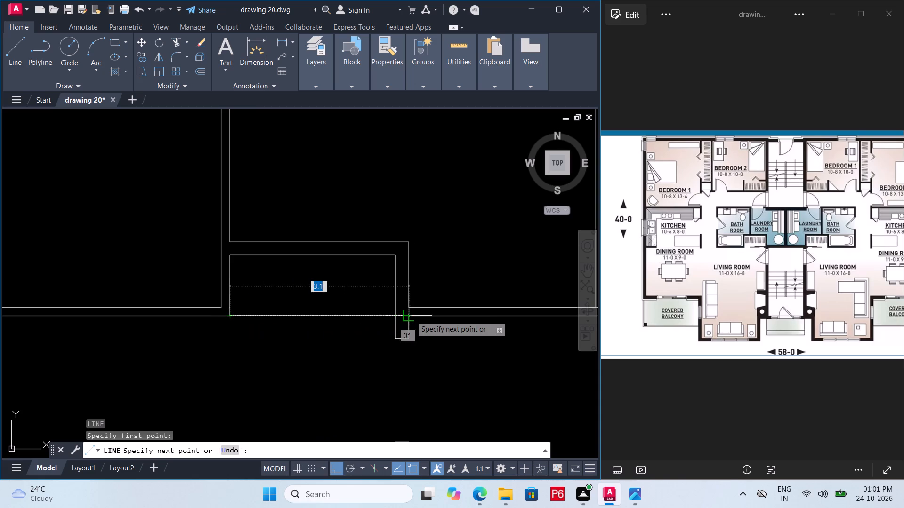
pyautogui.click(397, 317)
pyautogui.press('Escape')
# Draw a vertical line just inside the closet niche's left wall, stopping slightly short of its top and bottom edges.
pyautogui.press('l')
pyautogui.press('space')
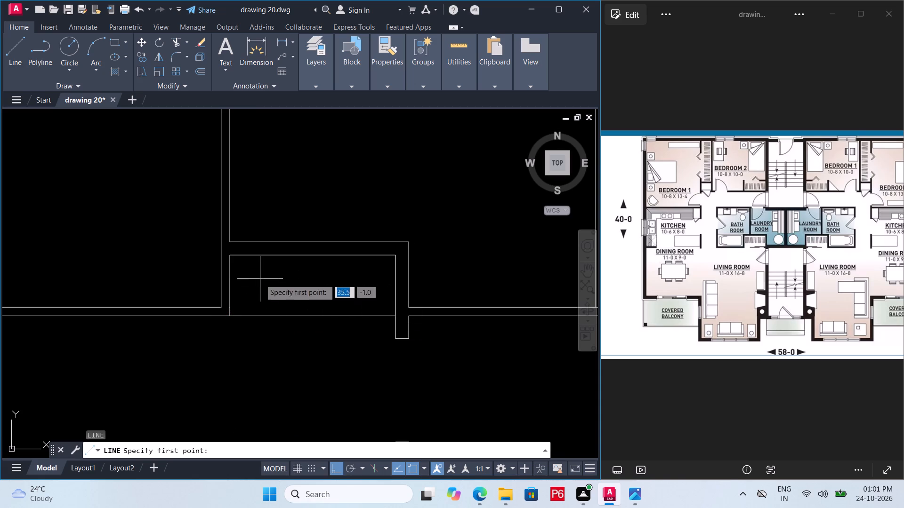
pyautogui.scroll(2, 240, 264)
pyautogui.click(226, 253)
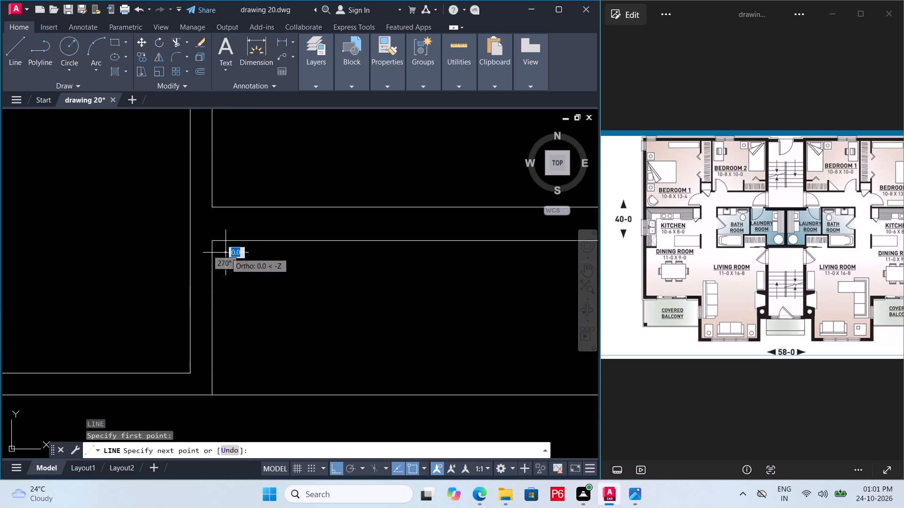
pyautogui.click(226, 385)
pyautogui.press('Escape')
# Assign the new vertical closet line to the layer used for the blue furniture linework.
pyautogui.click(228, 352)
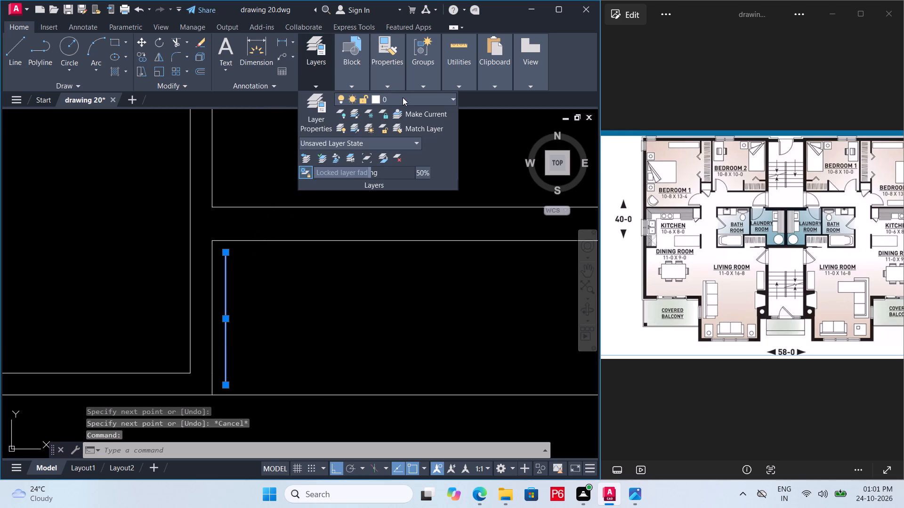
pyautogui.click(403, 97)
pyautogui.click(394, 154)
pyautogui.press('Escape')
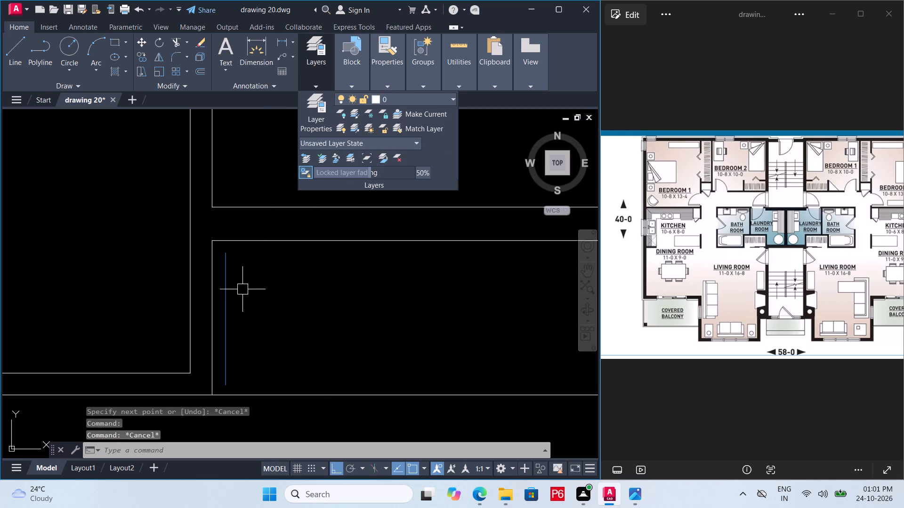
# Offset the vertical closet line by 0.1 toward the inside of the niche.
pyautogui.click(226, 288)
pyautogui.press('o')
pyautogui.press('Return')
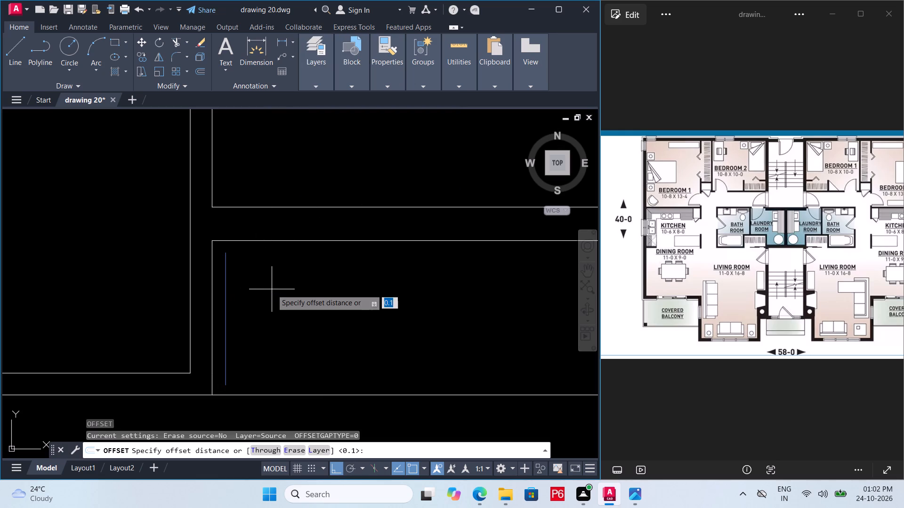
pyautogui.press('Return')
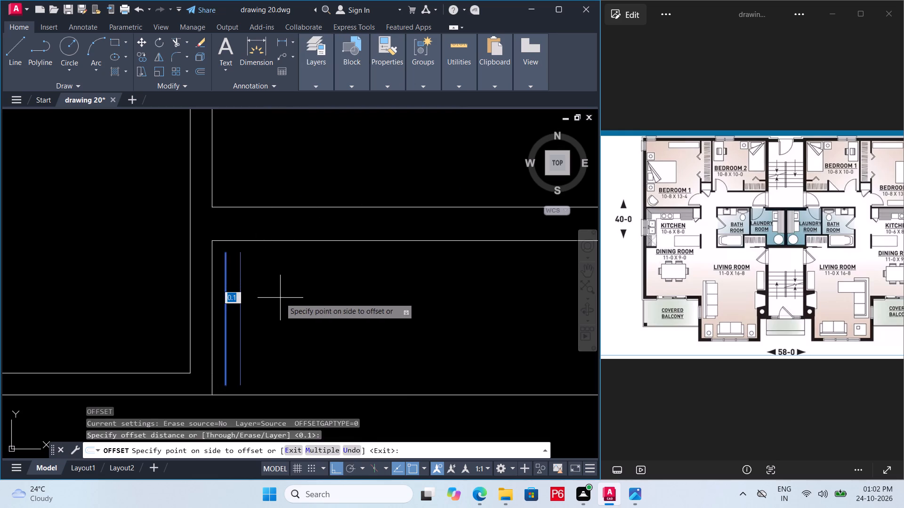
pyautogui.click(280, 298)
# Offset the second closet line in Multiple mode at 0.1 spacing until hanger lines fill the niche to its right wall.
pyautogui.click(240, 310)
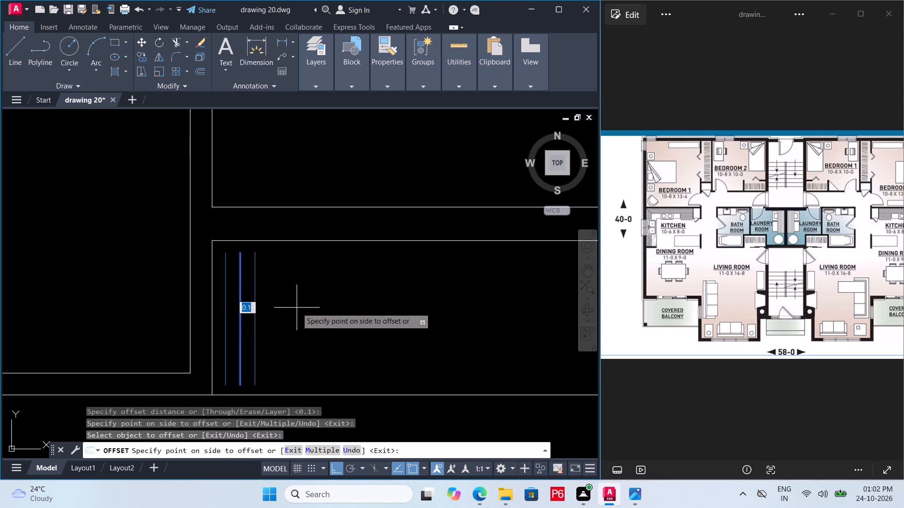
pyautogui.write('m')
pyautogui.press('space')
pyautogui.click(310, 304)
pyautogui.click(353, 300)
pyautogui.click(391, 299)
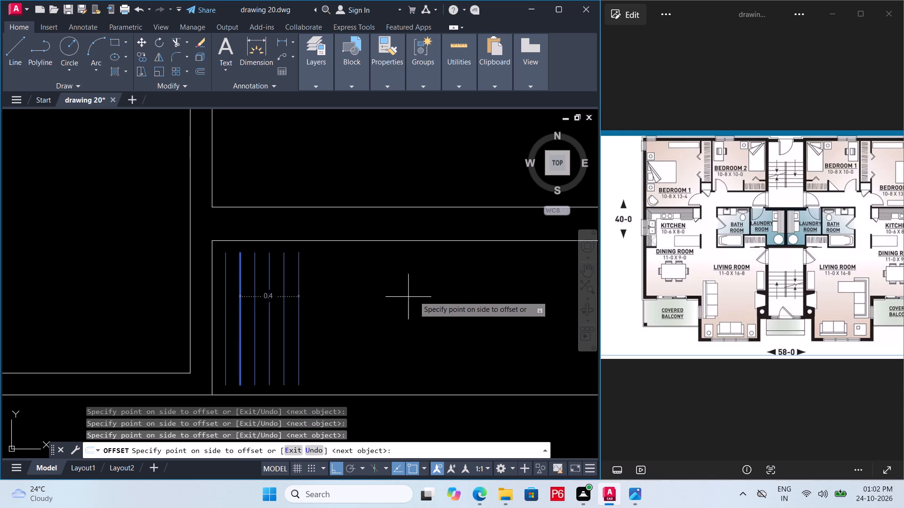
pyautogui.moveTo(450, 294); pyautogui.dragTo(351, 270, button='middle')
pyautogui.click(412, 264)
pyautogui.click(463, 264)
pyautogui.moveTo(474, 264); pyautogui.dragTo(483, 264)
pyautogui.doubleClick(511, 264)
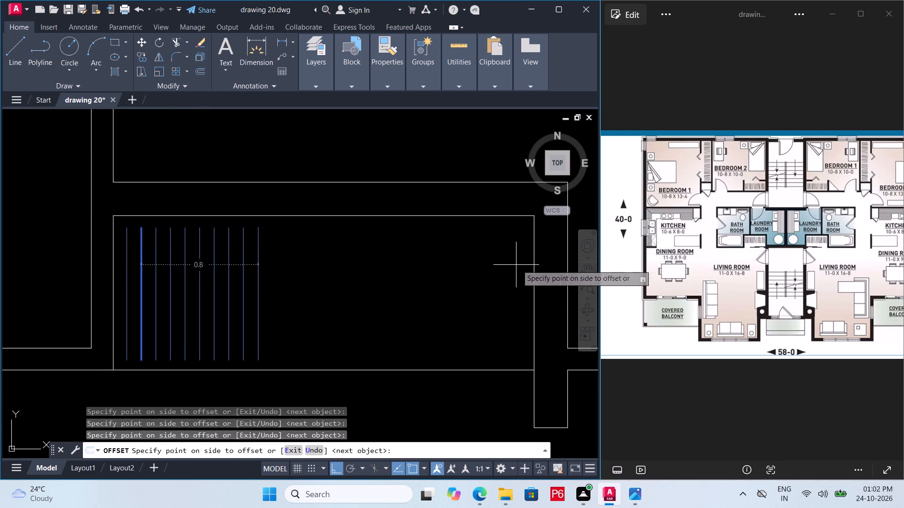
pyautogui.click(531, 268)
pyautogui.moveTo(519, 275); pyautogui.dragTo(434, 268, button='middle')
pyautogui.moveTo(444, 264); pyautogui.dragTo(458, 261)
pyautogui.click(467, 259)
pyautogui.moveTo(480, 257); pyautogui.dragTo(484, 257)
pyautogui.click(495, 257)
pyautogui.click(500, 257)
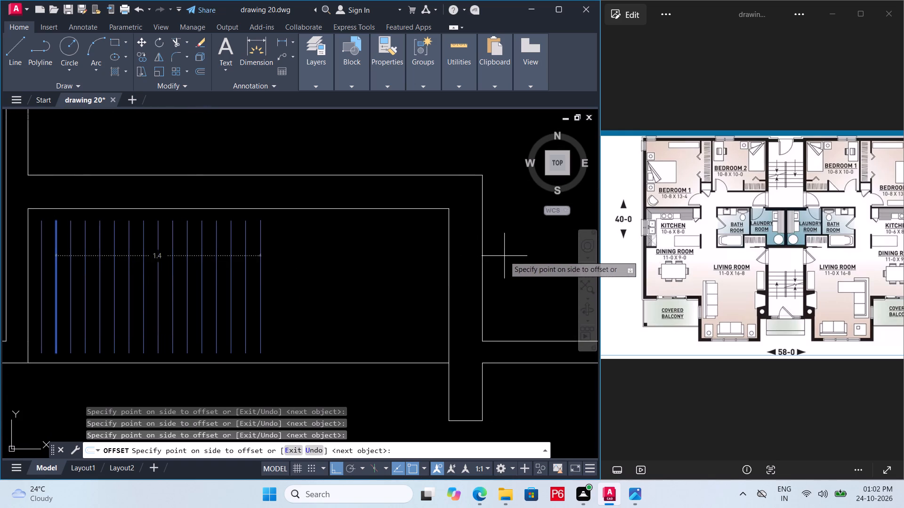
pyautogui.click(515, 253)
pyautogui.scroll(-1, 516, 251)
pyautogui.moveTo(513, 251); pyautogui.dragTo(400, 260, button='middle')
pyautogui.moveTo(451, 257); pyautogui.dragTo(455, 255)
pyautogui.click(466, 254)
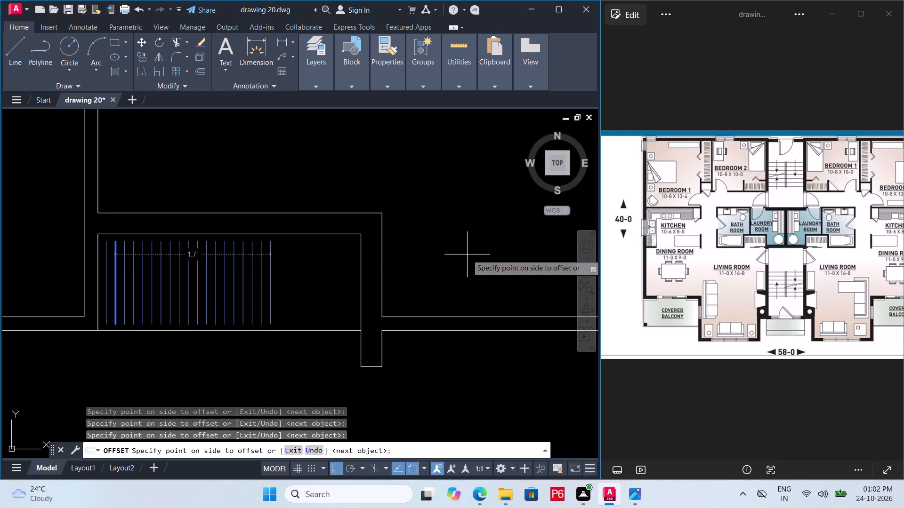
pyautogui.click(471, 254)
pyautogui.moveTo(477, 254); pyautogui.dragTo(484, 254)
pyautogui.doubleClick(485, 253)
pyautogui.tripleClick(492, 253)
pyautogui.doubleClick(499, 253)
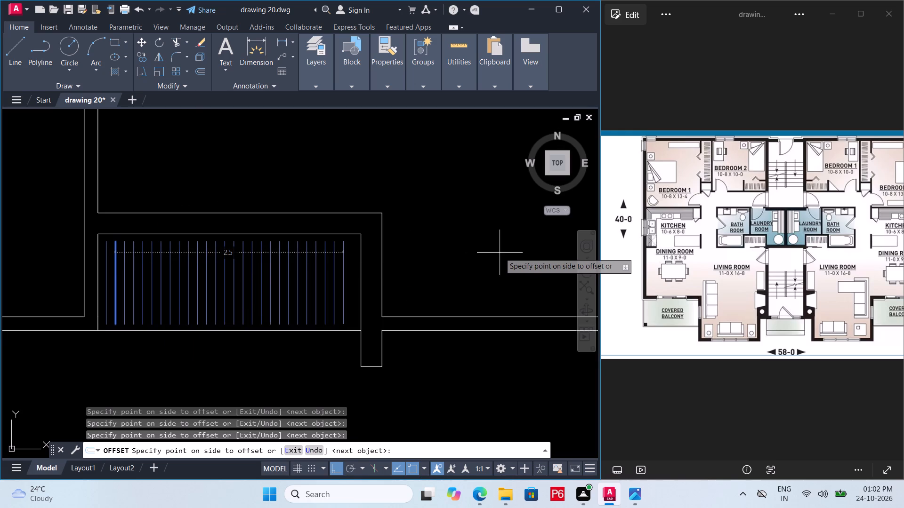
pyautogui.click(495, 253)
pyautogui.moveTo(494, 253); pyautogui.dragTo(499, 252)
pyautogui.moveTo(487, 243); pyautogui.dragTo(496, 242)
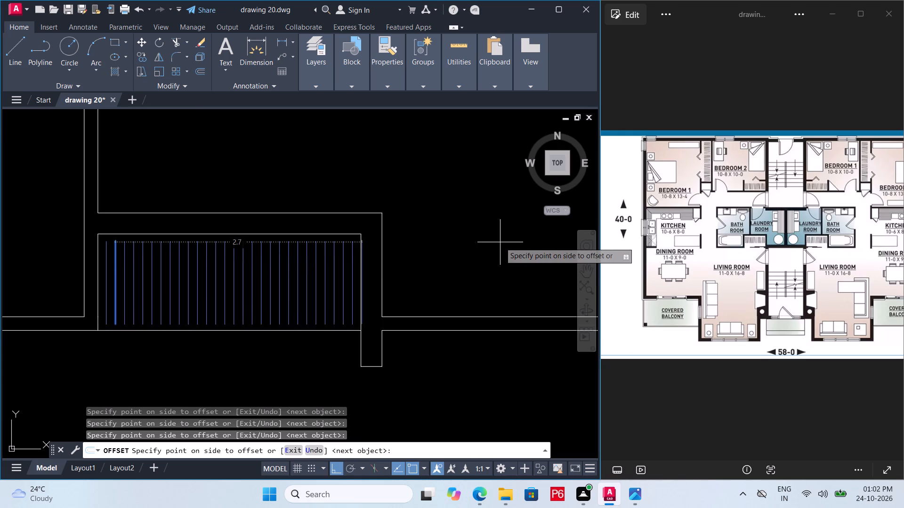
pyautogui.press('Escape')
# Save the drawing.
pyautogui.hotkey('ctrl', 's')
pyautogui.hotkey('ctrl', 's')
pyautogui.hotkey('ctrl', 's')
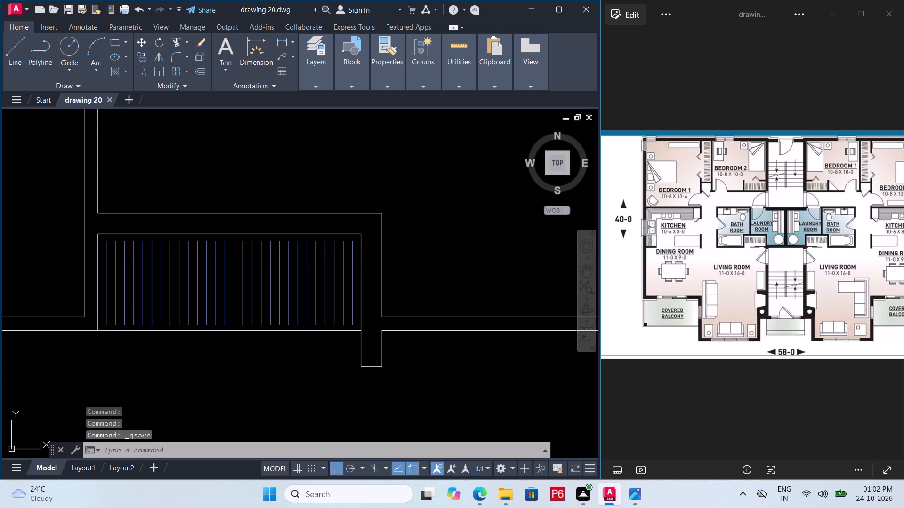
pyautogui.keyDown('ctrl'); pyautogui.moveTo(409, 251); pyautogui.dragTo(531, 241, button='middle'); pyautogui.keyUp('ctrl')
pyautogui.hotkey('ctrl', 's')
# Select all the vertical hanger lines in the closet niche and convert them to a block named fff.
pyautogui.moveTo(469, 252); pyautogui.dragTo(362, 264, button='middle')
pyautogui.scroll(2, 390, 257)
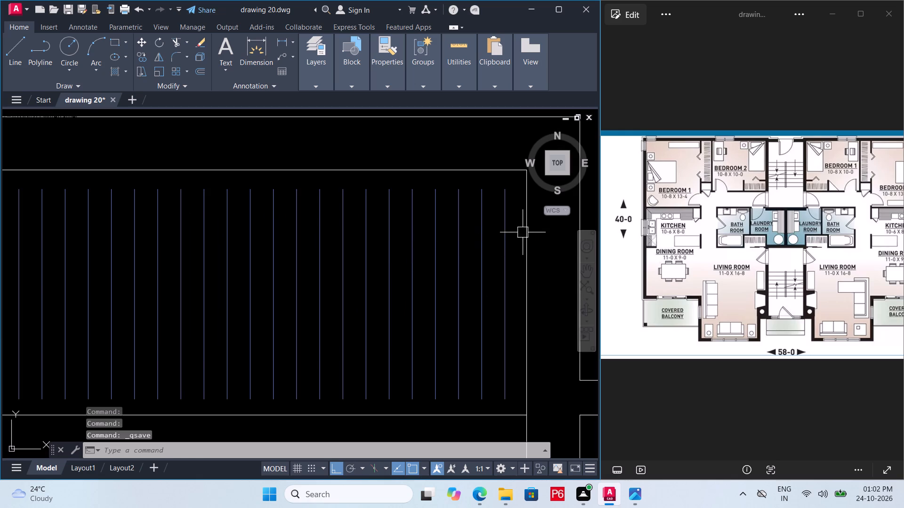
pyautogui.click(517, 235)
pyautogui.moveTo(131, 273); pyautogui.dragTo(430, 265, button='middle')
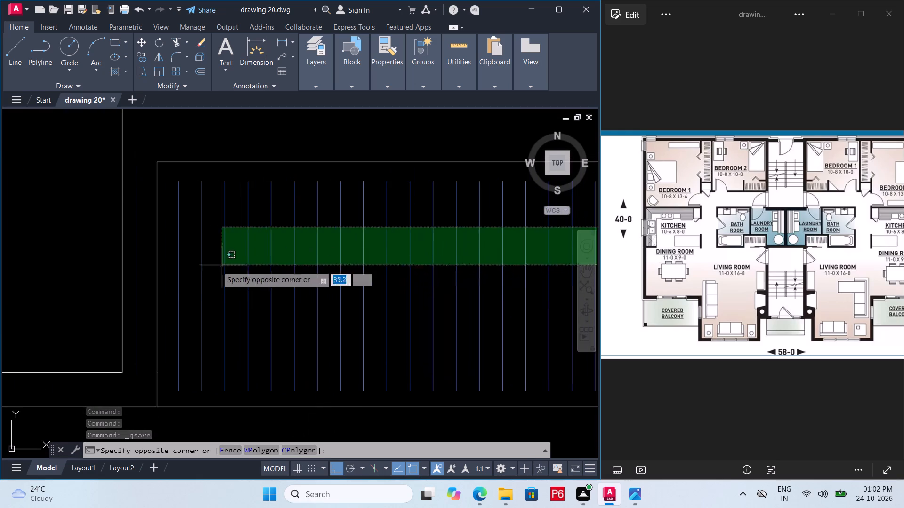
pyautogui.click(172, 275)
pyautogui.rightClick(300, 261)
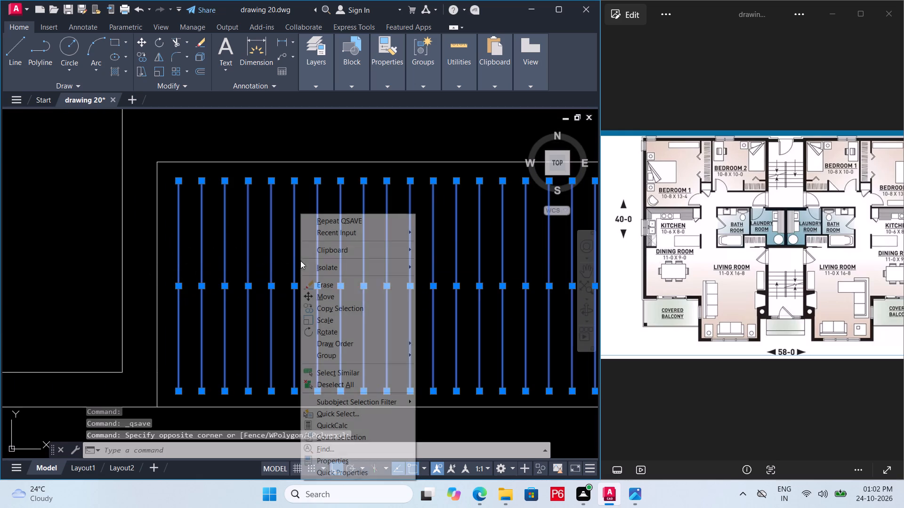
pyautogui.click(349, 351)
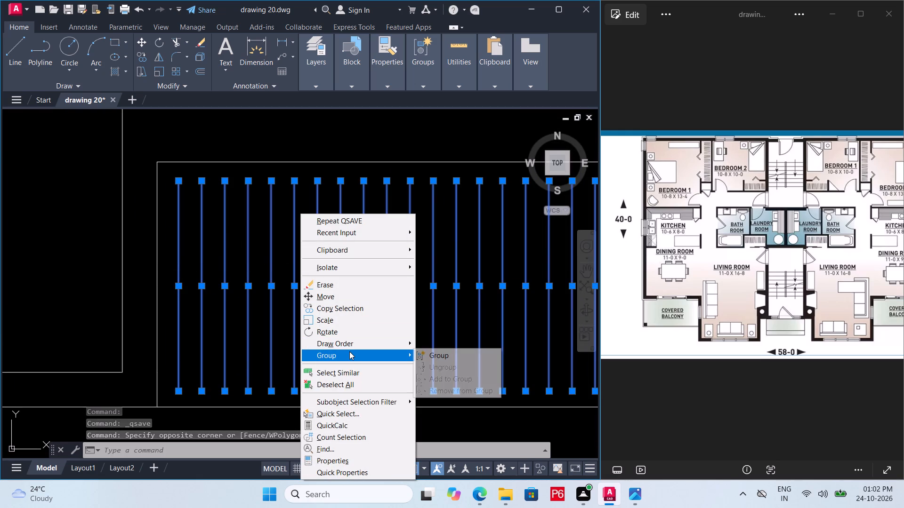
pyautogui.click(263, 311)
pyautogui.press('b')
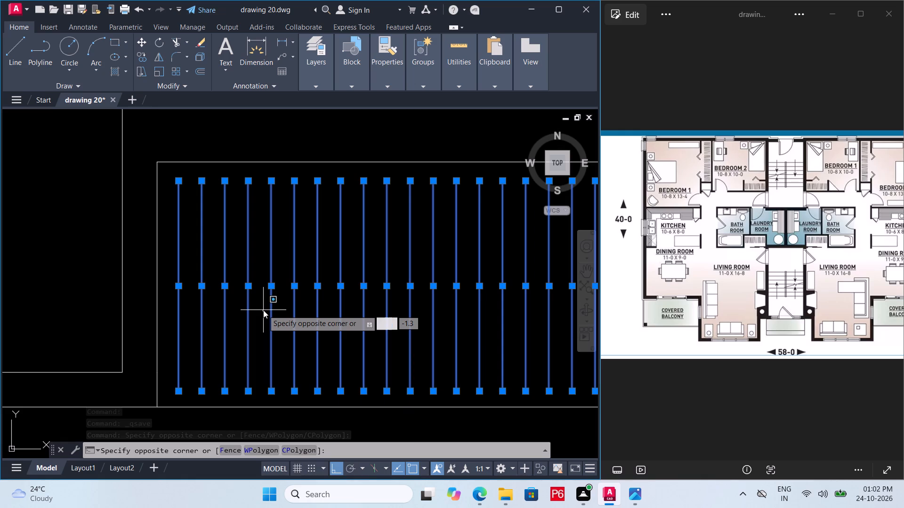
pyautogui.press('Escape')
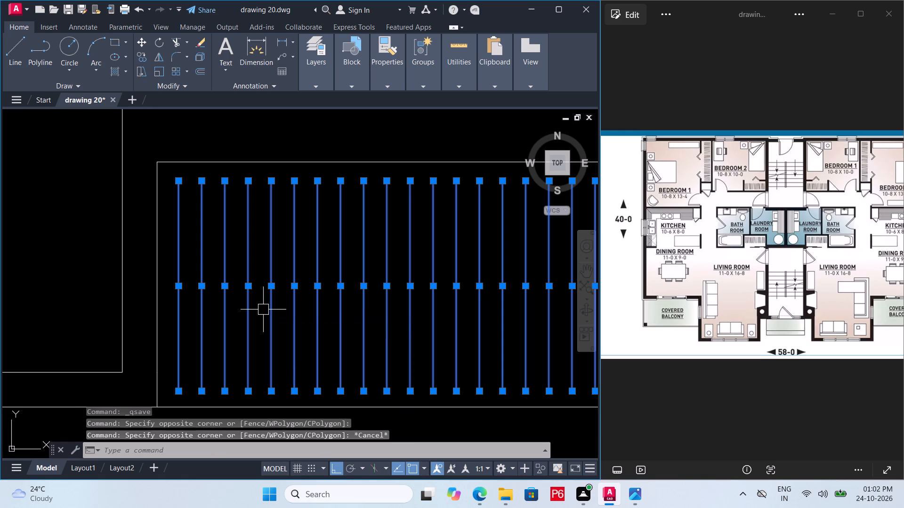
pyautogui.write('b')
pyautogui.press('space')
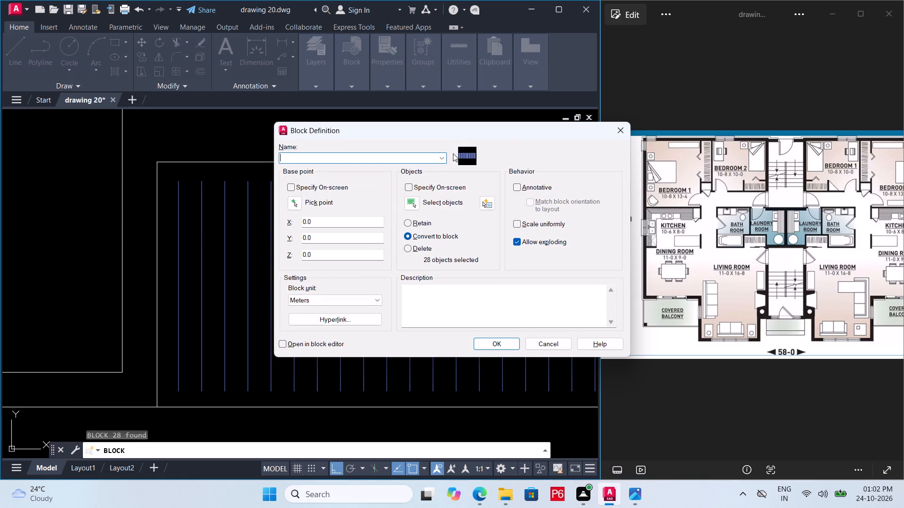
pyautogui.write('ff')
pyautogui.press('f')
pyautogui.click(507, 345)
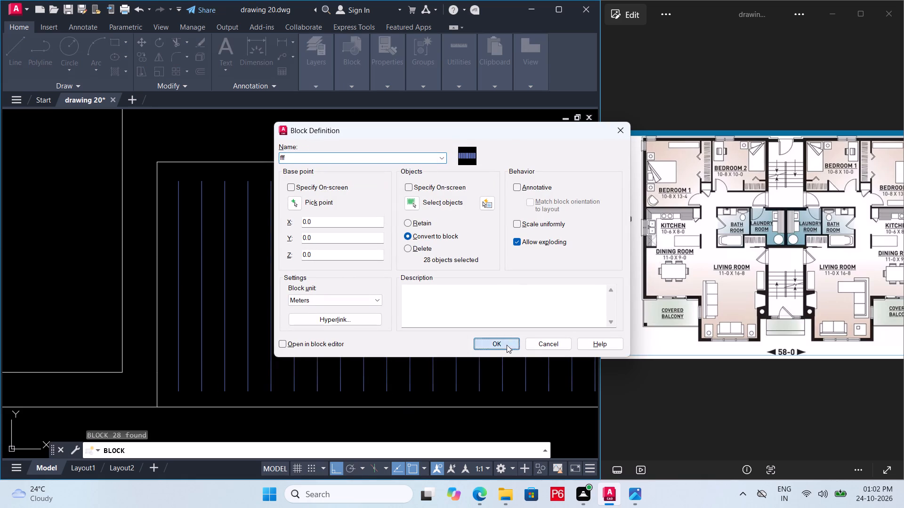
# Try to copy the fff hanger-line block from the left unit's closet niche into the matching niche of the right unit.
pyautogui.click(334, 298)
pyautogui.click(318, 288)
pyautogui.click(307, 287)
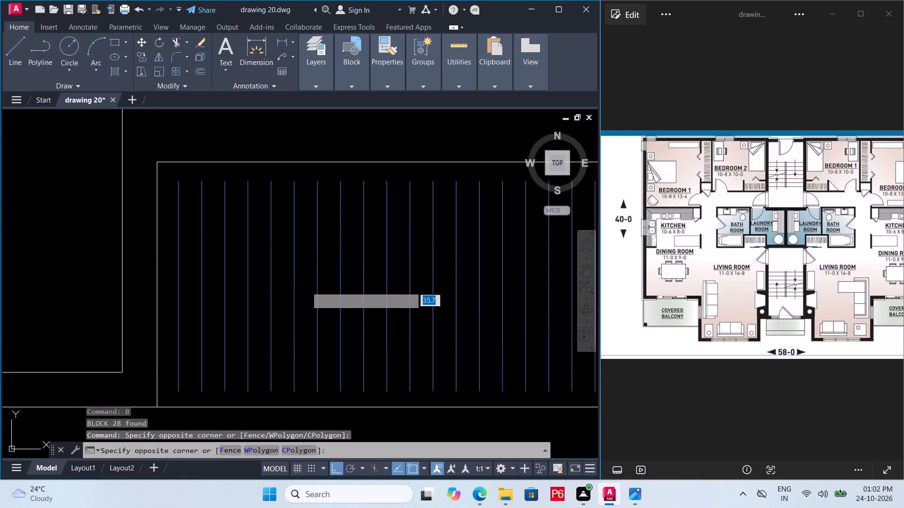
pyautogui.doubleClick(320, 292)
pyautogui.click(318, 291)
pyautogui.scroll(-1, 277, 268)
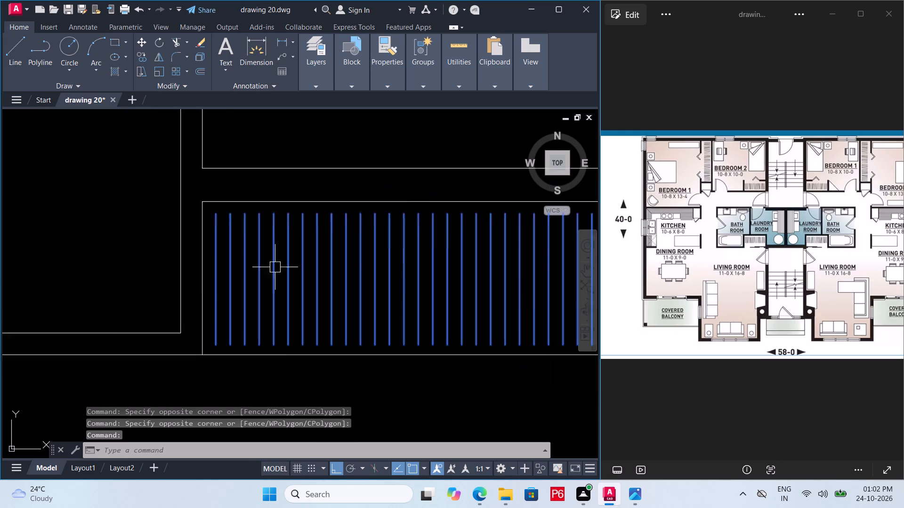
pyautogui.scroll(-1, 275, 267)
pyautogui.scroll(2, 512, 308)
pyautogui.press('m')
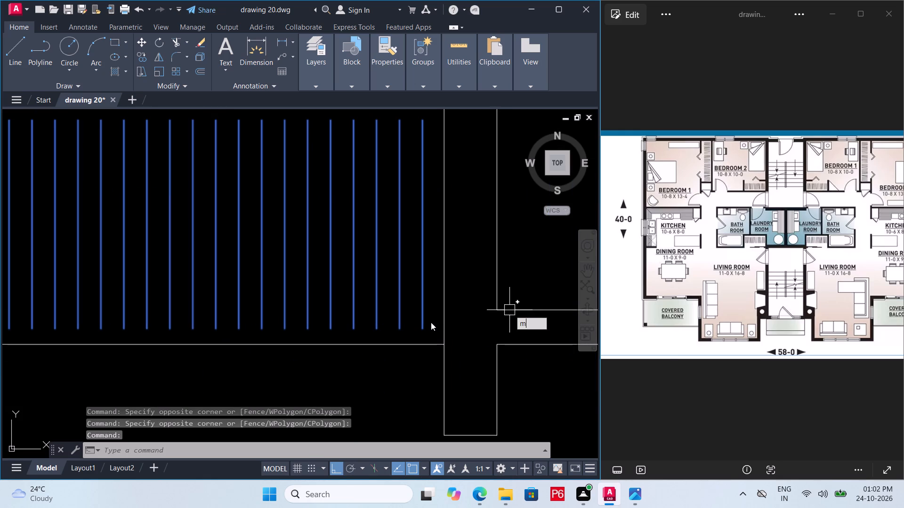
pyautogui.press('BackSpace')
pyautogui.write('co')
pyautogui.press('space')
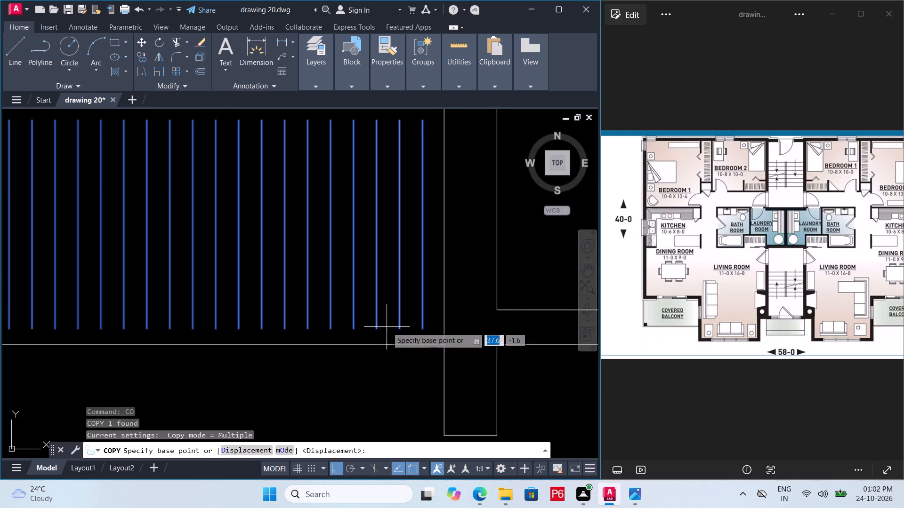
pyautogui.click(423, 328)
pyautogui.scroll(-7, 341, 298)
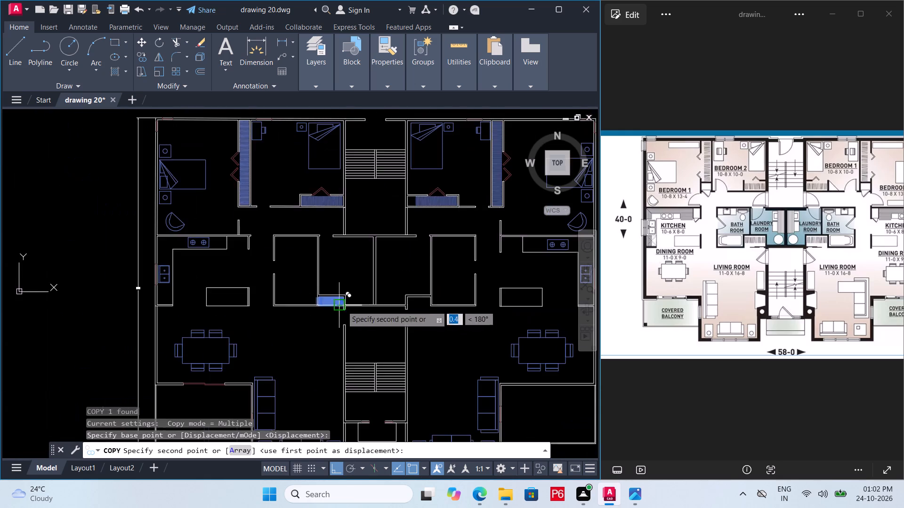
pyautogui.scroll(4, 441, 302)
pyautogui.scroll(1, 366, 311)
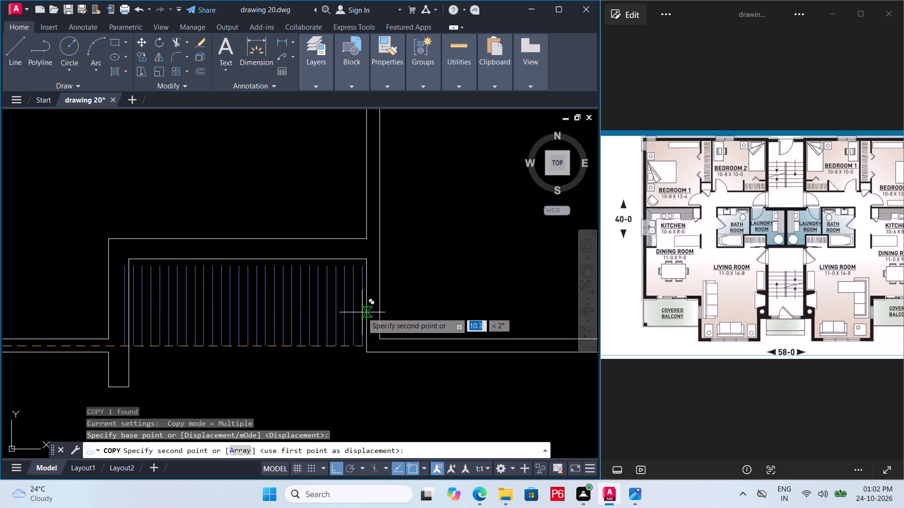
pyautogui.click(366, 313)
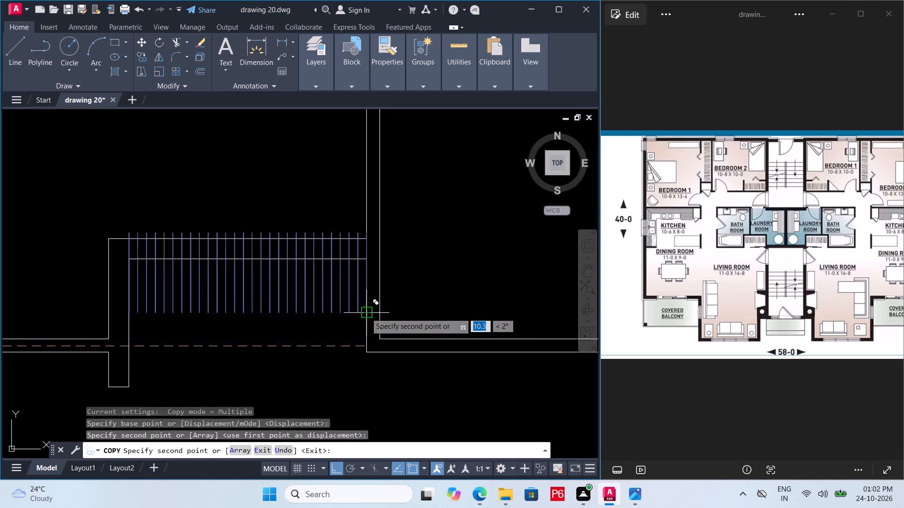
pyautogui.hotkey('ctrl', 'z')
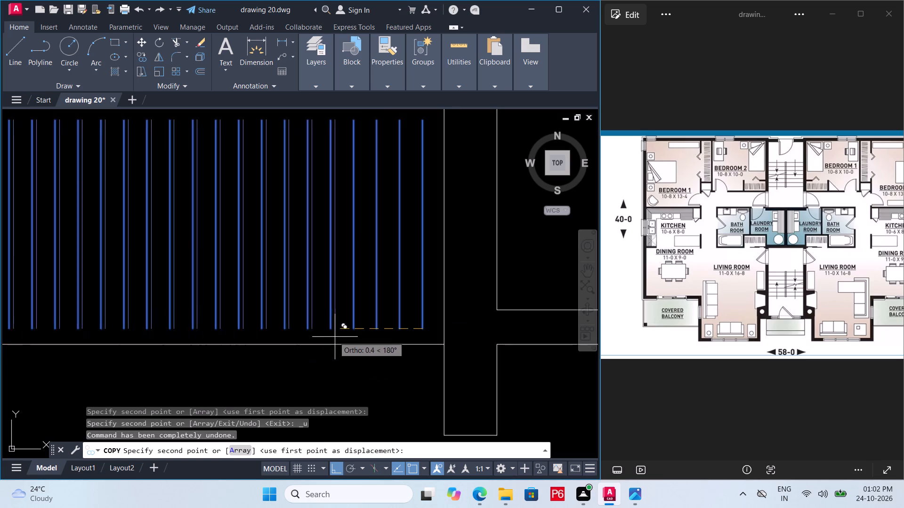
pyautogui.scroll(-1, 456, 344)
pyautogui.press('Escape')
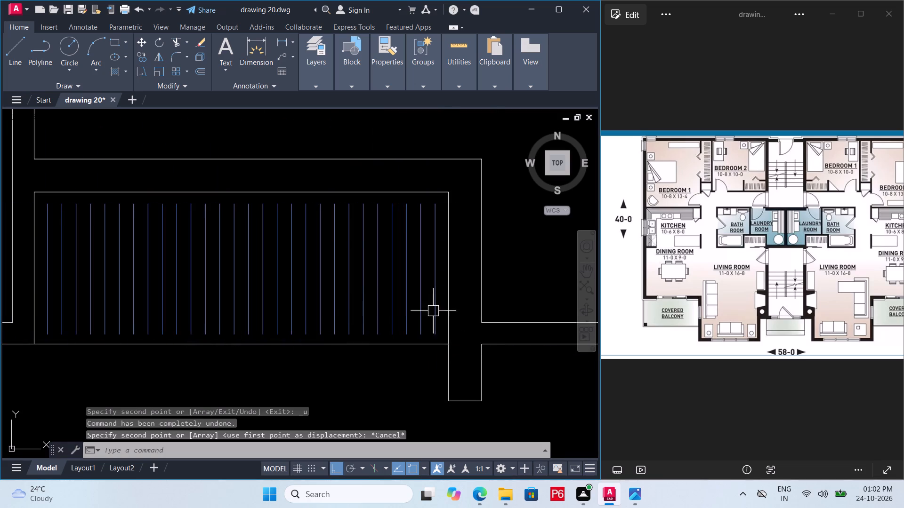
# Copy the hanger-line block horizontally about 10.3 from the left unit's closet niche into the right unit's matching niche.
pyautogui.scroll(-3, 507, 311)
pyautogui.click(466, 307)
pyautogui.moveTo(488, 307); pyautogui.dragTo(267, 289, button='middle')
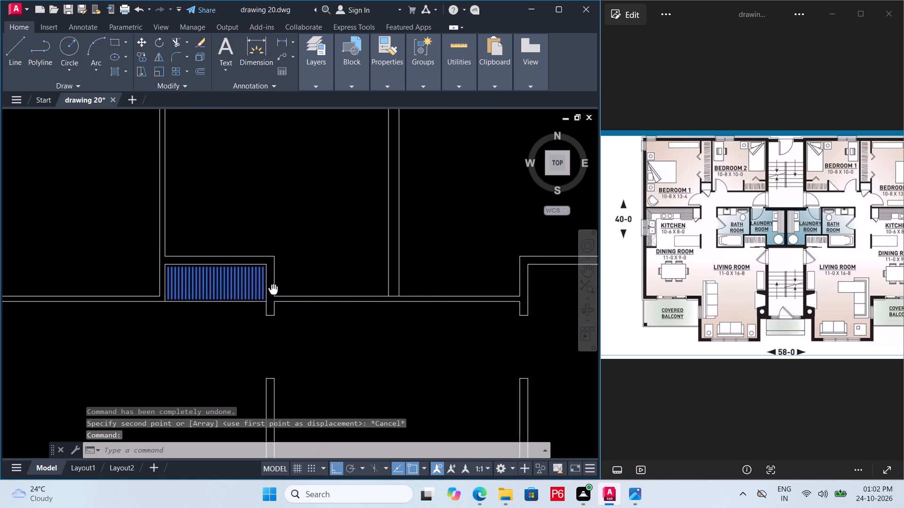
pyautogui.moveTo(267, 289); pyautogui.dragTo(239, 292, button='middle')
pyautogui.scroll(4, 210, 294)
pyautogui.write('co')
pyautogui.press('space')
pyautogui.click(326, 353)
pyautogui.scroll(-5, 405, 336)
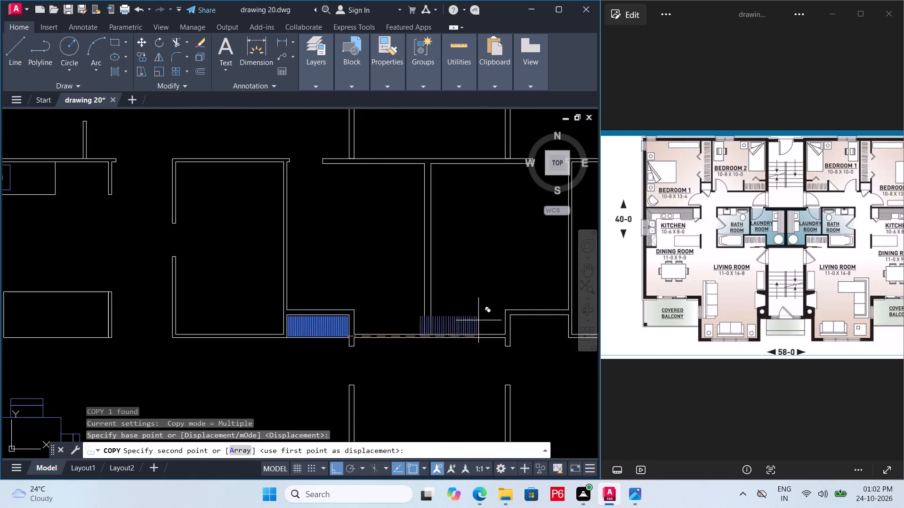
pyautogui.scroll(5, 558, 329)
pyautogui.moveTo(482, 315); pyautogui.dragTo(396, 270, button='middle')
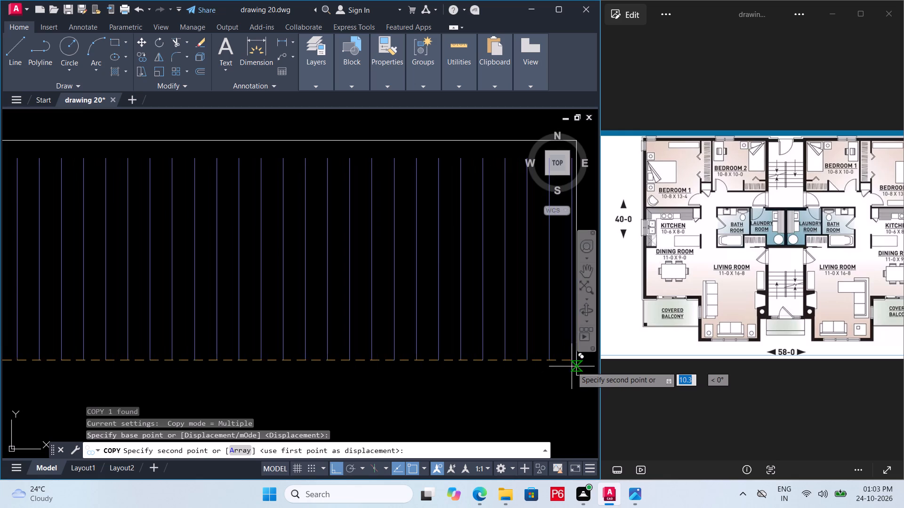
pyautogui.click(573, 365)
pyautogui.scroll(-2, 549, 351)
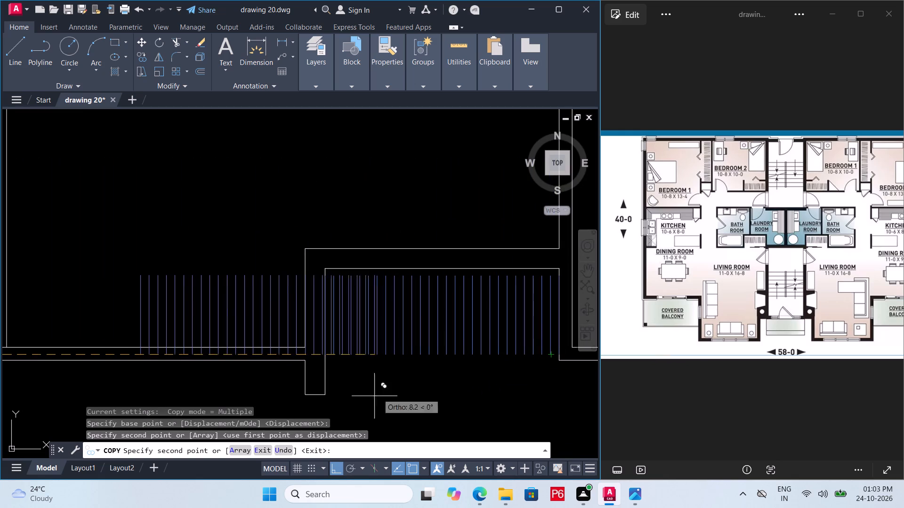
# Save the drawing.
pyautogui.hotkey('ctrl', 's')
pyautogui.hotkey('ctrl', 's')
pyautogui.hotkey('ctrl', 's')
# Draw a horizontal line about 2.7 long closing the open bottom edge of the right unit's closet niche.
pyautogui.moveTo(366, 337); pyautogui.dragTo(355, 294, button='middle')
pyautogui.scroll(-1, 367, 321)
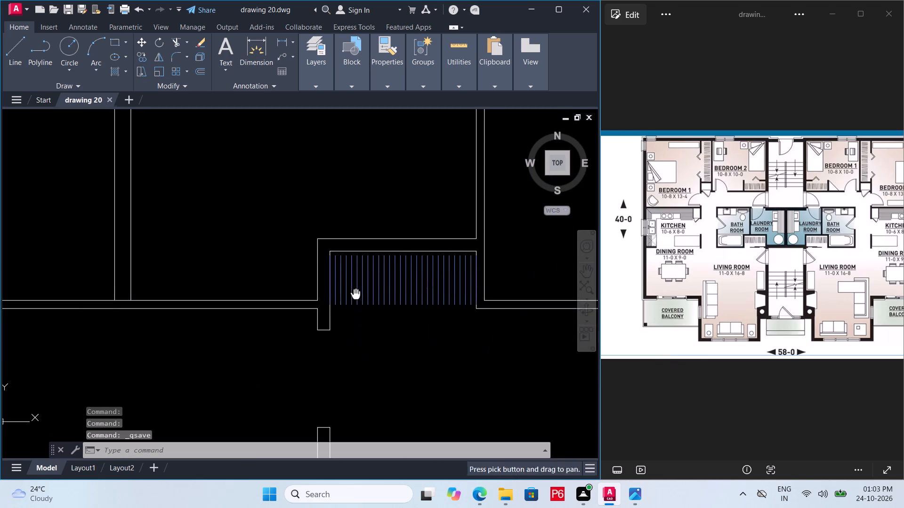
pyautogui.scroll(3, 483, 314)
pyautogui.write('l')
pyautogui.press('space')
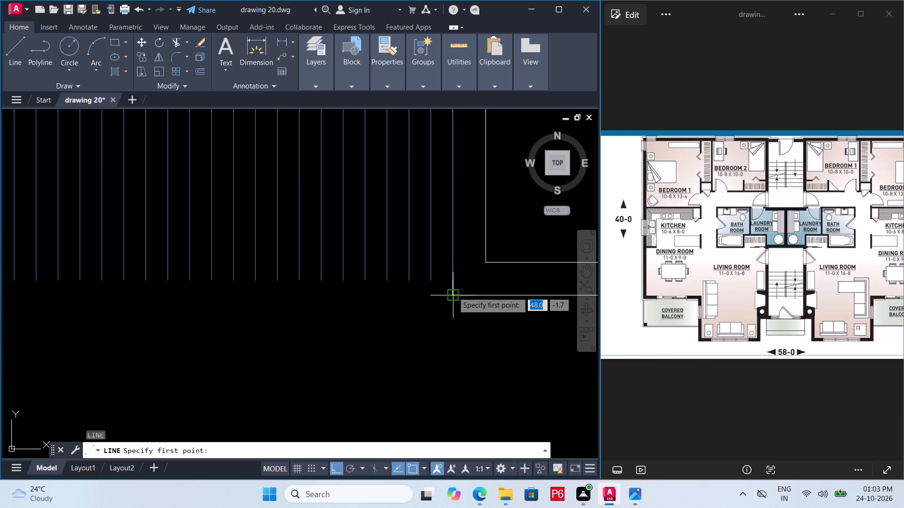
pyautogui.click(451, 294)
pyautogui.scroll(-2, 395, 297)
pyautogui.moveTo(407, 300); pyautogui.dragTo(571, 309, button='middle')
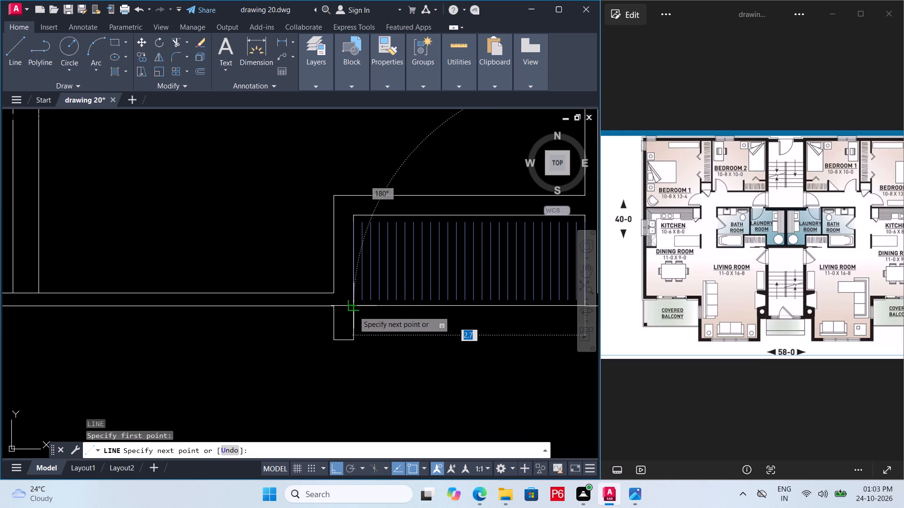
pyautogui.click(353, 311)
pyautogui.press('Escape')
# Save the drawing with both closet niches filled.
pyautogui.scroll(-3, 398, 316)
pyautogui.hotkey('ctrl', 's')
pyautogui.hotkey('ctrl', 's')
pyautogui.hotkey('ctrl', 's')
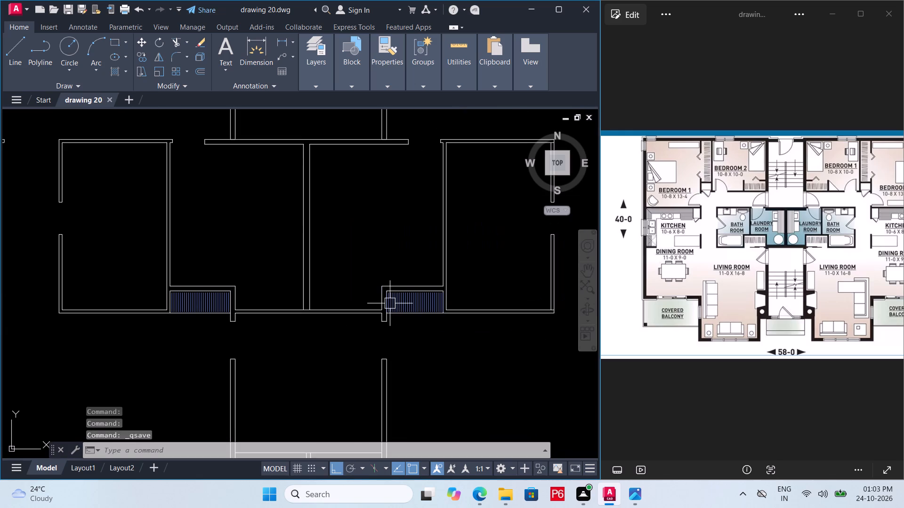
pyautogui.hotkey('ctrl', 's')
pyautogui.hotkey('ctrl', 's')
pyautogui.hotkey('ctrl', 's')
pyautogui.hotkey('ctrl', 's')
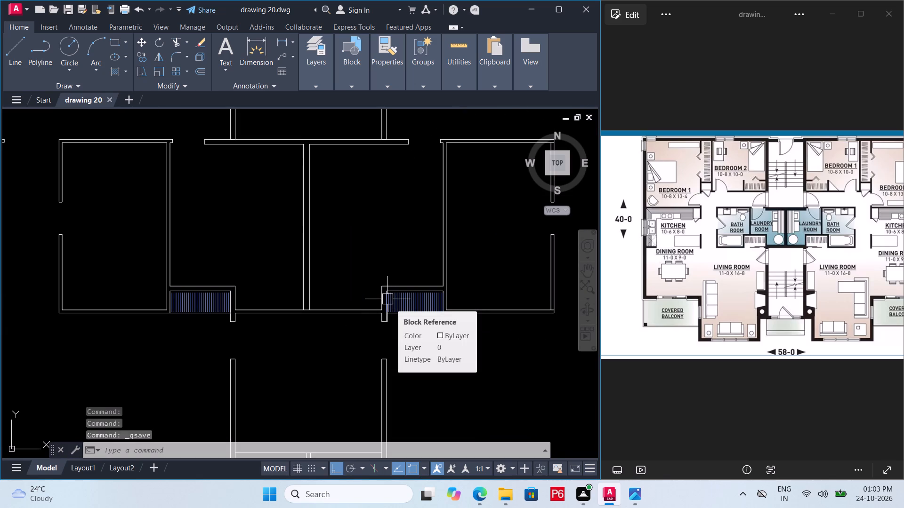
# Draw a bathtub rectangle about 4.8 by 2.4 just inside the lower walls of the left unit's bathroom.
pyautogui.scroll(-2, 387, 299)
pyautogui.moveTo(385, 299); pyautogui.dragTo(338, 295, button='middle')
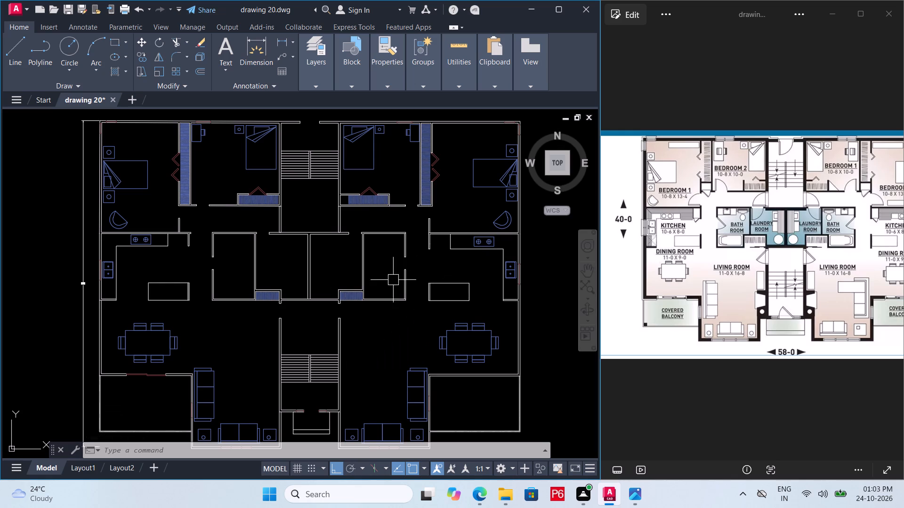
pyautogui.scroll(3, 226, 284)
pyautogui.moveTo(227, 283); pyautogui.dragTo(333, 273, button='middle')
pyautogui.scroll(1, 287, 294)
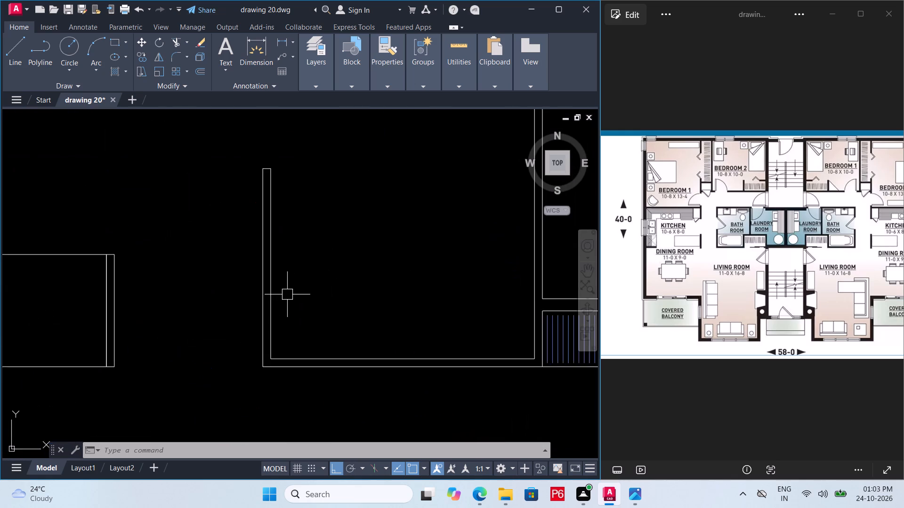
pyautogui.scroll(1, 287, 294)
pyautogui.moveTo(287, 294); pyautogui.dragTo(276, 269, button='middle')
pyautogui.write('rec')
pyautogui.press('space')
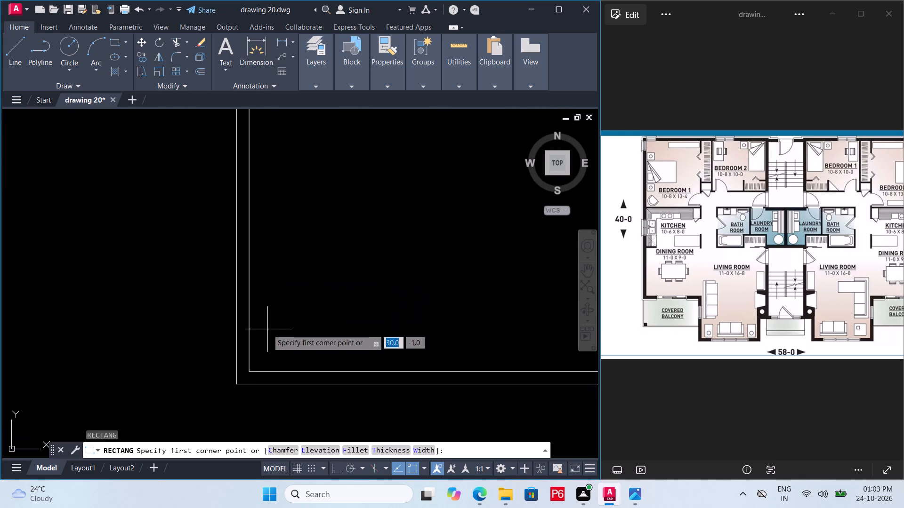
pyautogui.click(255, 365)
pyautogui.moveTo(499, 252); pyautogui.dragTo(322, 235, button='middle')
pyautogui.scroll(-1, 316, 232)
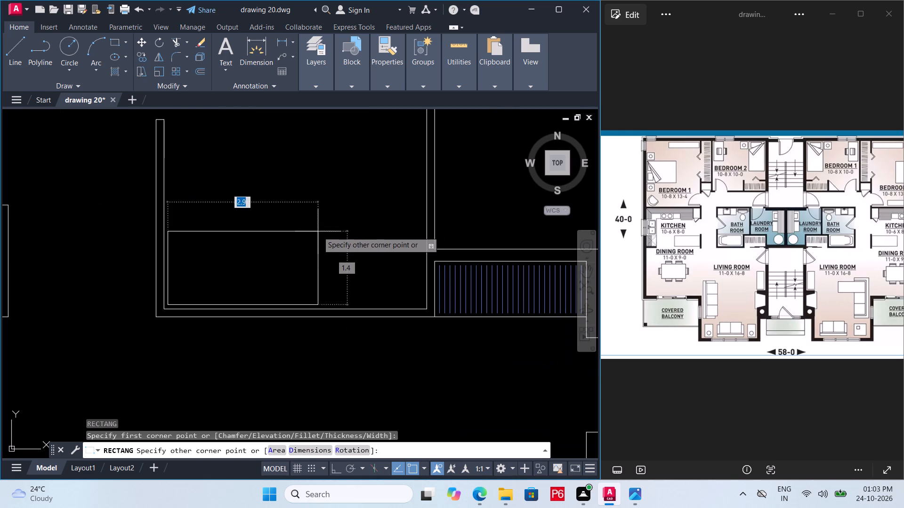
pyautogui.click(420, 183)
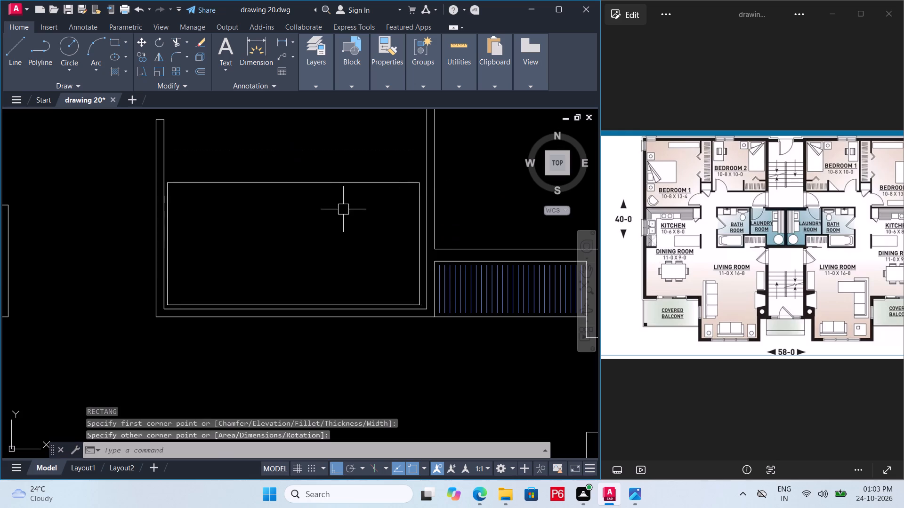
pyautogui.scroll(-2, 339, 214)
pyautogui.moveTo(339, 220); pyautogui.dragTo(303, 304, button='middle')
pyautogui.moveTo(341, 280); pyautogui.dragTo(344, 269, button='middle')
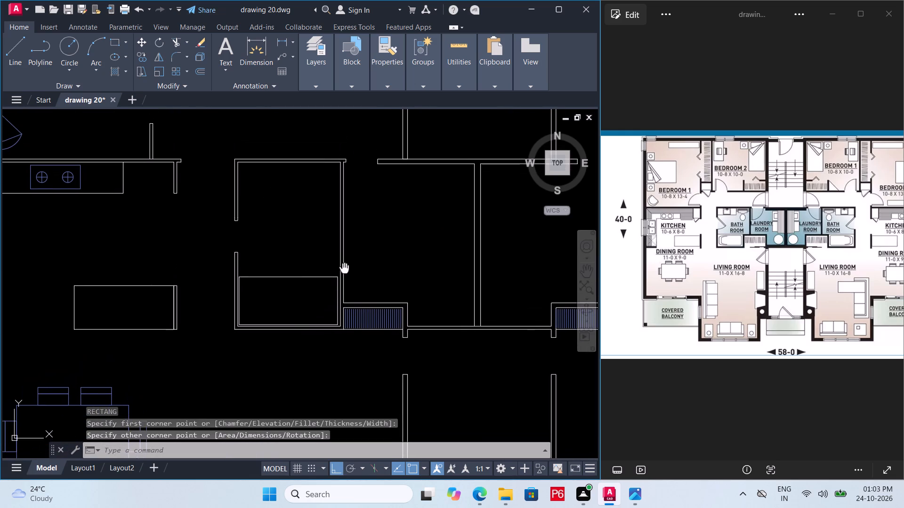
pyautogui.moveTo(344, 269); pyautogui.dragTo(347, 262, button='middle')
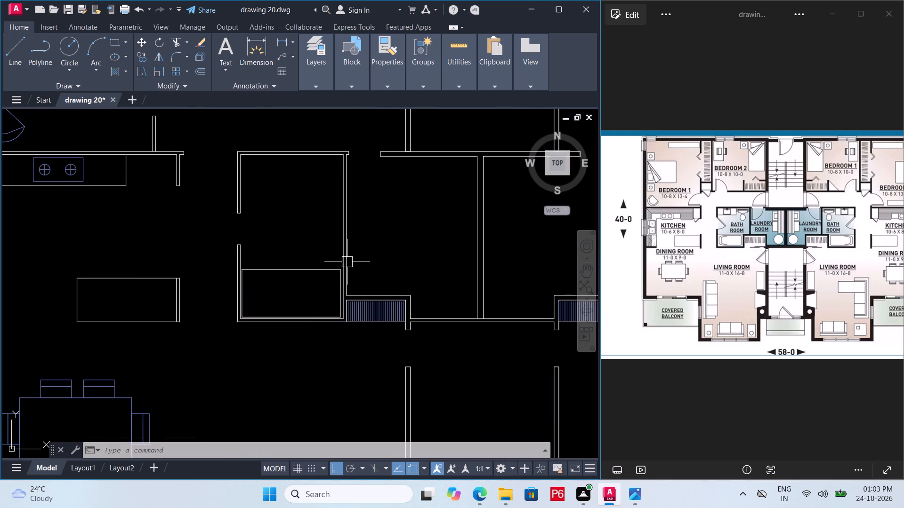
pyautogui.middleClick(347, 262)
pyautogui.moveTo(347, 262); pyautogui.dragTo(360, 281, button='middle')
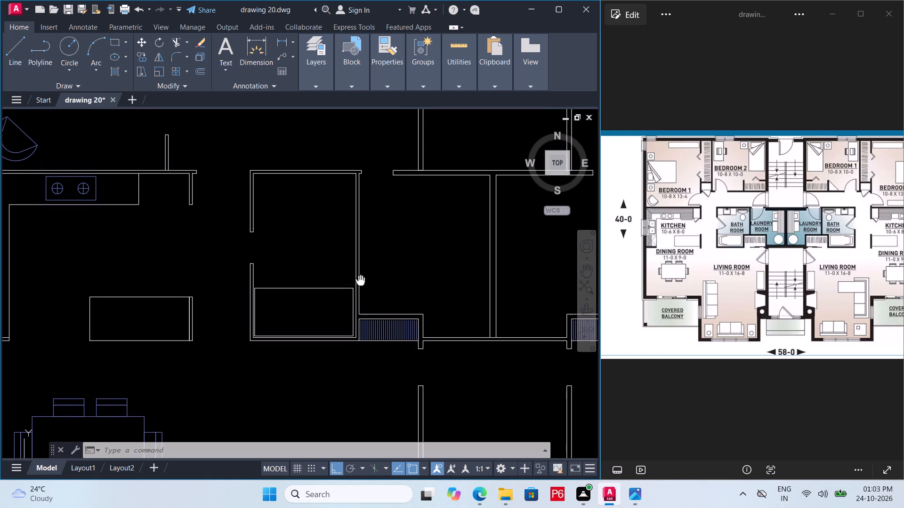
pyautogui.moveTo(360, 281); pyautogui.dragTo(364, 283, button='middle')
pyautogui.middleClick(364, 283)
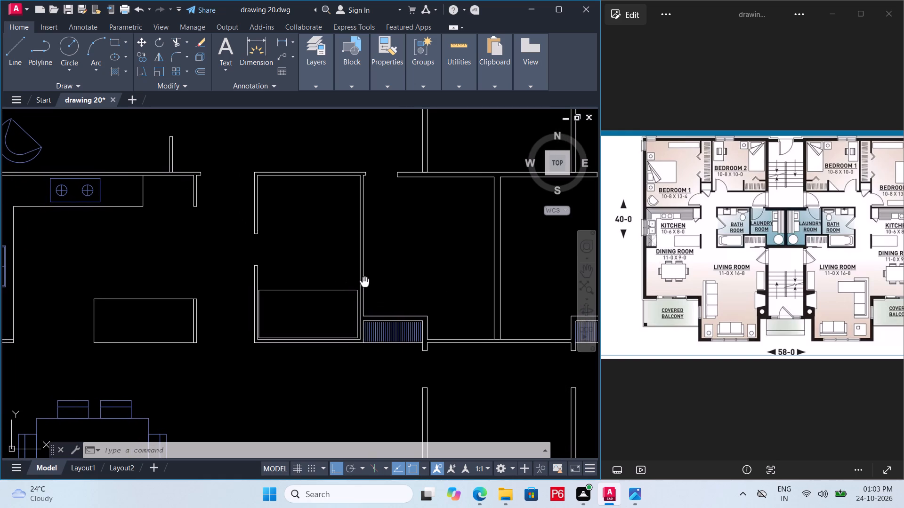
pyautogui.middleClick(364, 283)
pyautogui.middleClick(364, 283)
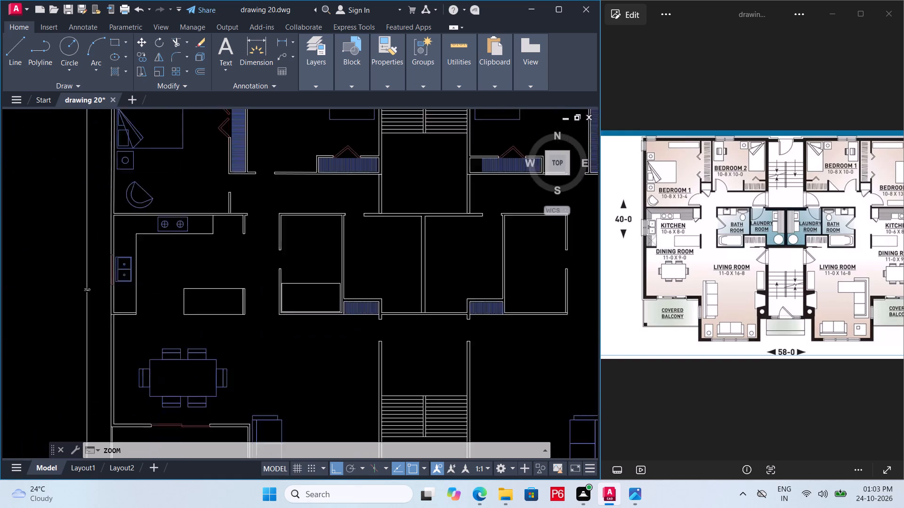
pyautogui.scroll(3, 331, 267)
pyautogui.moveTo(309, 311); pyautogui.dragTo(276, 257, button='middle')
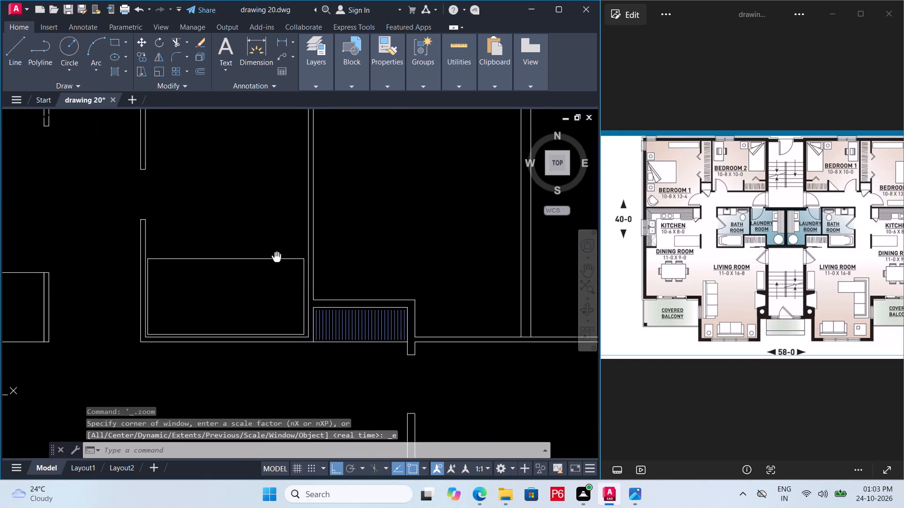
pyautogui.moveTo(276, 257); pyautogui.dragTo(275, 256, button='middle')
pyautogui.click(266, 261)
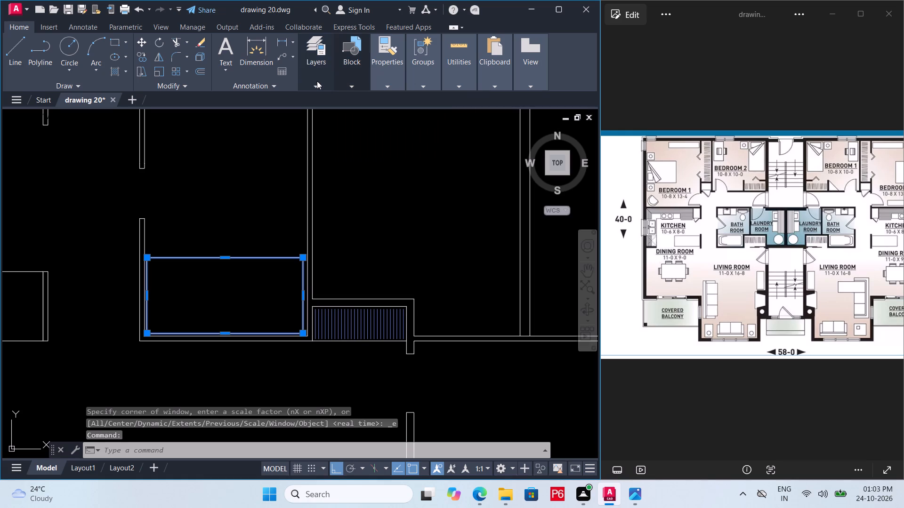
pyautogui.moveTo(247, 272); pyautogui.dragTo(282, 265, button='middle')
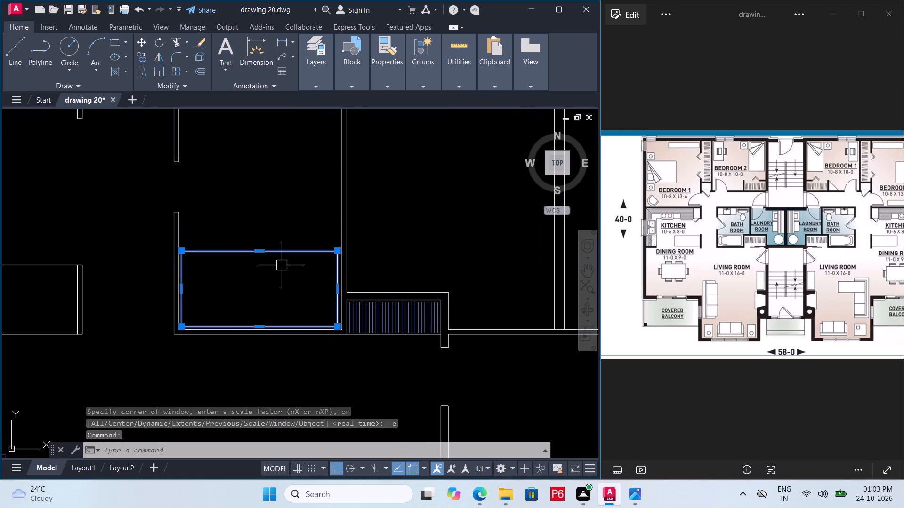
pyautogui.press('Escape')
# Save the drawing with the bathtub outline.
pyautogui.hotkey('ctrl', 's')
pyautogui.hotkey('ctrl', 's')
pyautogui.hotkey('ctrl', 's')
pyautogui.hotkey('ctrl', 's')
pyautogui.hotkey('ctrl', 's')
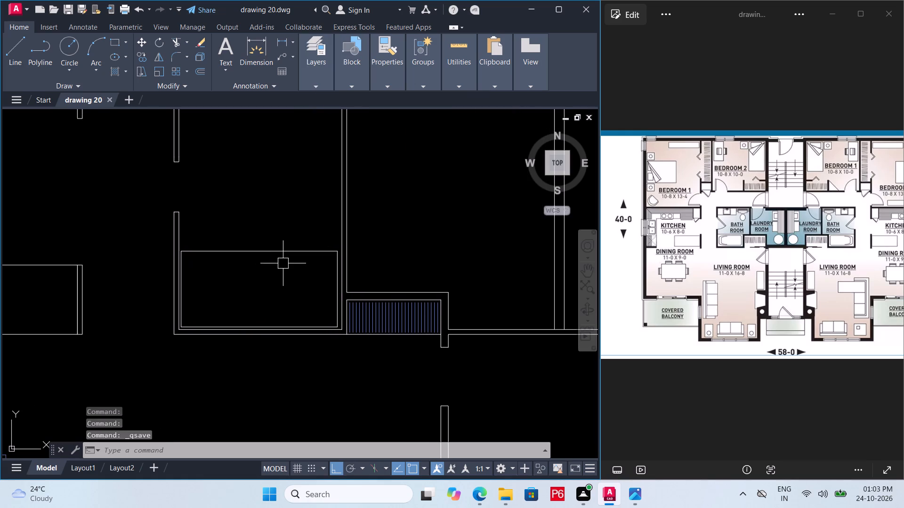
pyautogui.hotkey('ctrl', 's')
pyautogui.hotkey('ctrl', 's')
pyautogui.hotkey('ctrl', 's')
pyautogui.hotkey('ctrl', 's')
pyautogui.hotkey('ctrl', 's')
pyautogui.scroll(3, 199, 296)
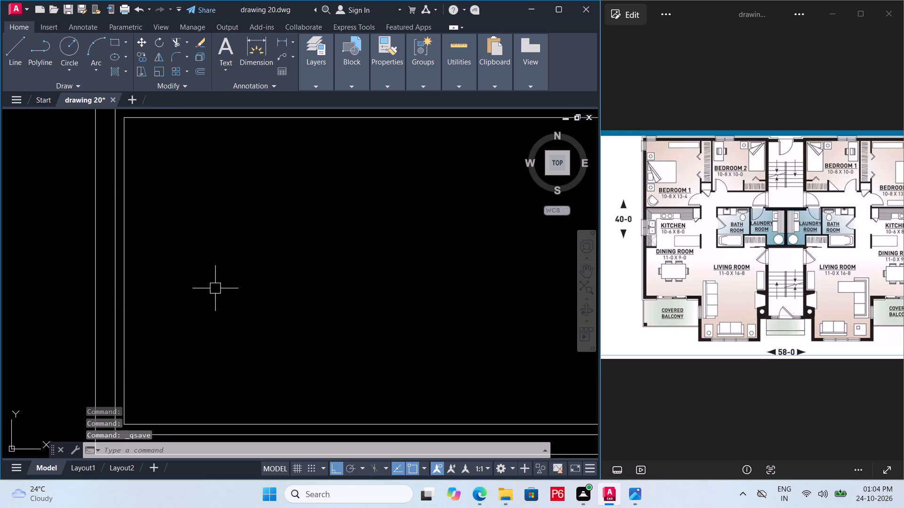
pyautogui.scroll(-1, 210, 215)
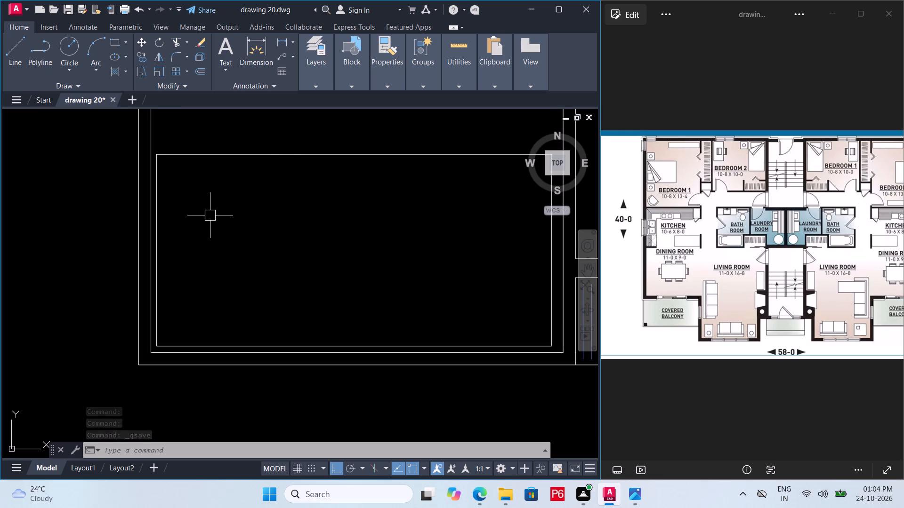
# Offset the left bathroom's bathtub rectangle inward by 0.1.
pyautogui.click(272, 156)
pyautogui.press('o')
pyautogui.press('Return')
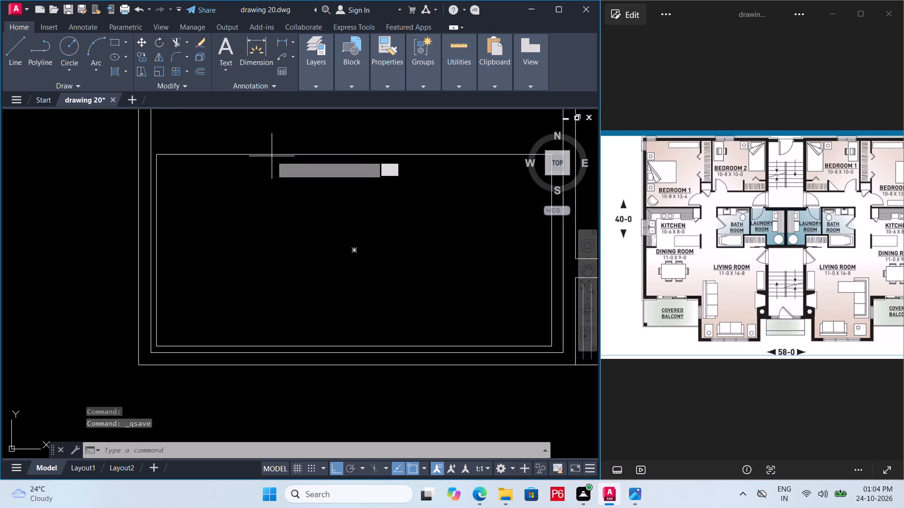
pyautogui.press('Return')
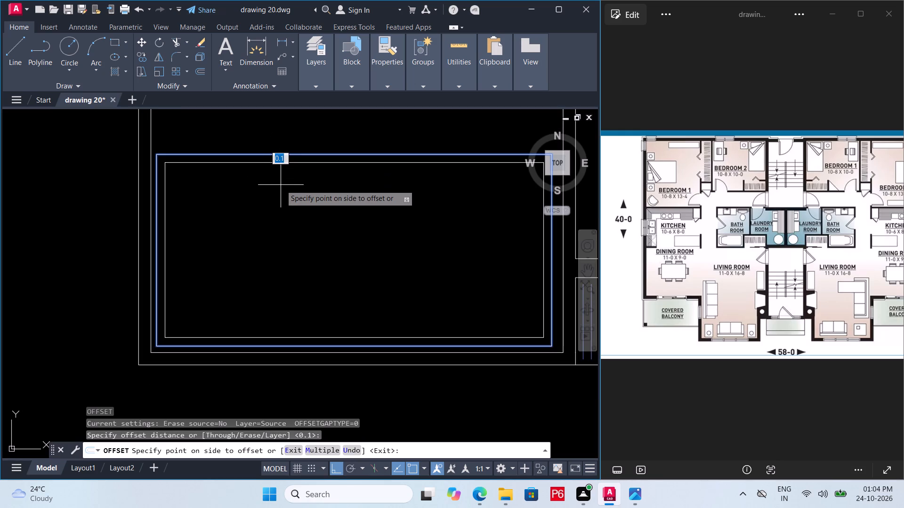
pyautogui.click(290, 192)
pyautogui.press('Escape')
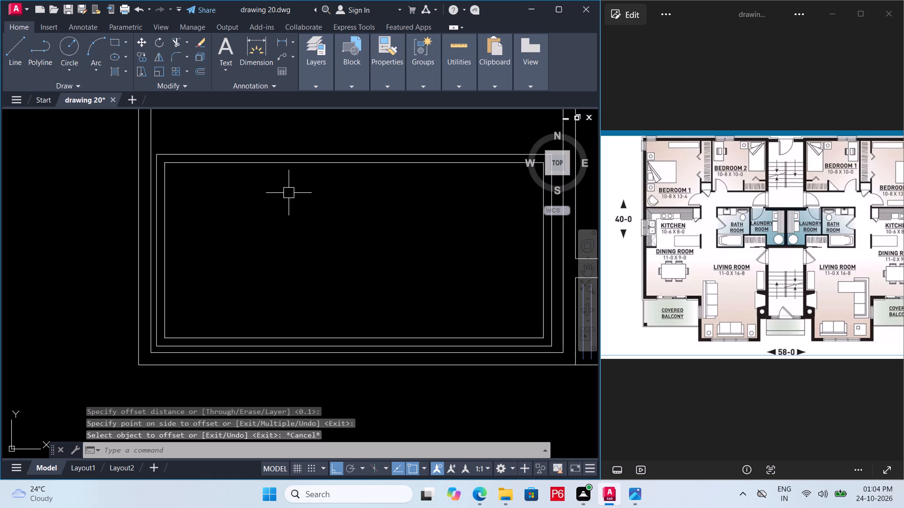
# Draw a three-point, nearly full-circle arc about 2.1 across between the upper and lower edges of the inner tub rectangle, near its left end.
pyautogui.press('a')
pyautogui.press('space')
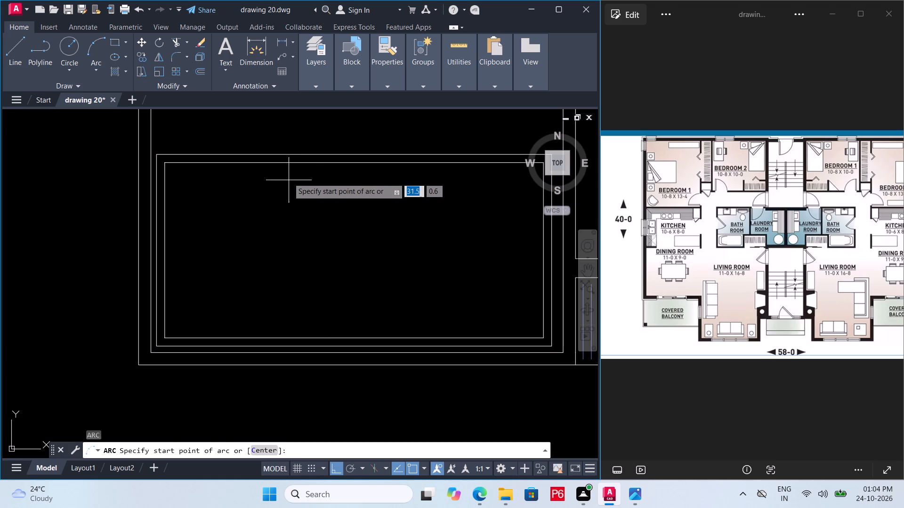
pyautogui.click(276, 161)
pyautogui.click(275, 341)
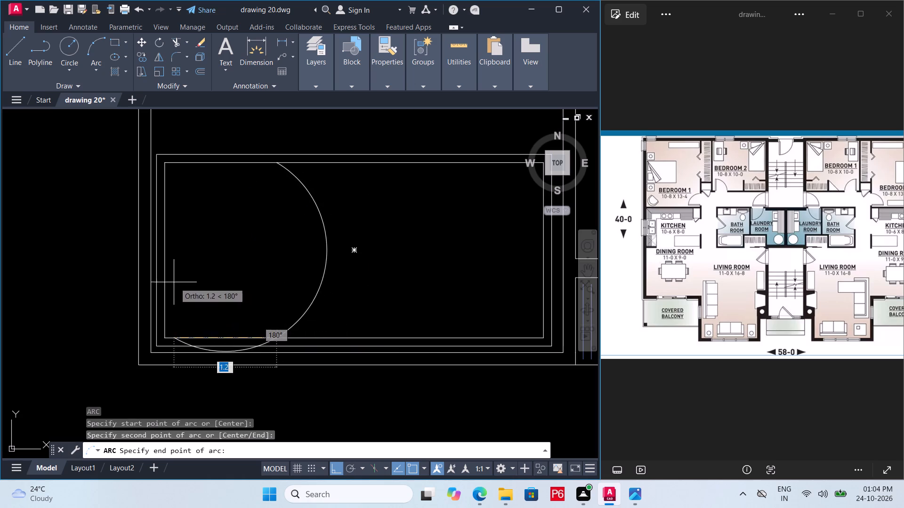
pyautogui.click(274, 166)
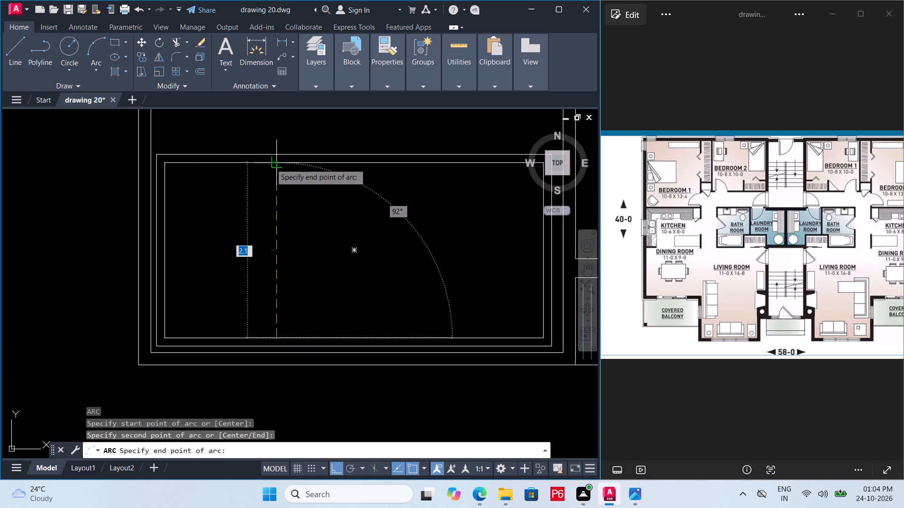
pyautogui.click(269, 165)
pyautogui.press('Escape')
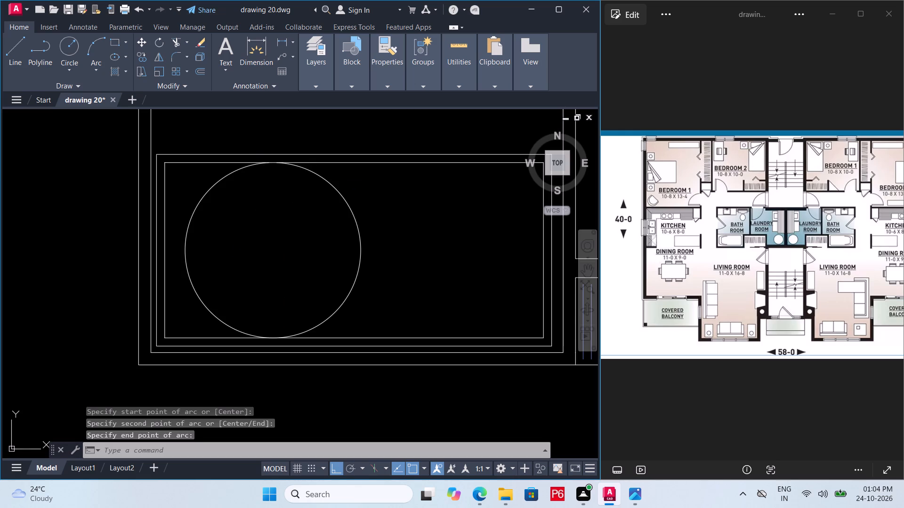
# Trim away the right half of the near-circular arc, leaving a rounded left end for the bathtub.
pyautogui.write('re')
pyautogui.press('Escape')
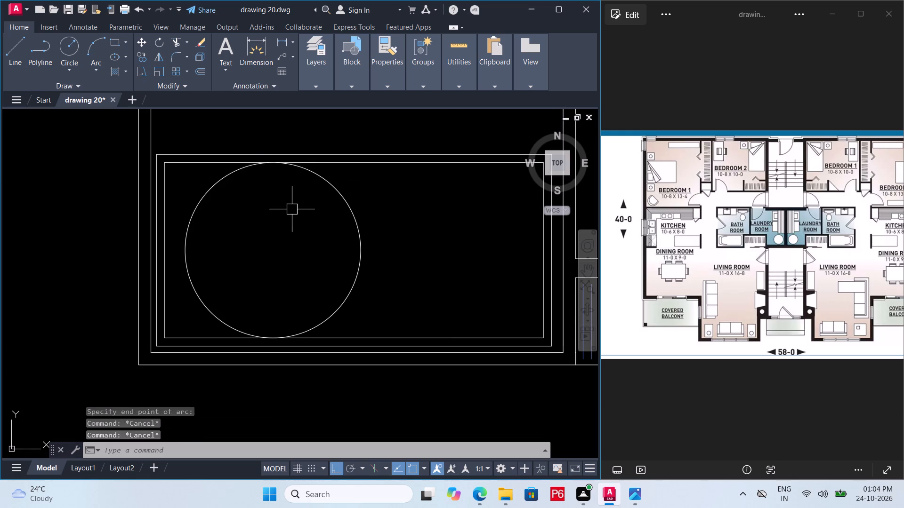
pyautogui.write('tr')
pyautogui.press('space')
pyautogui.press('space')
pyautogui.press('space')
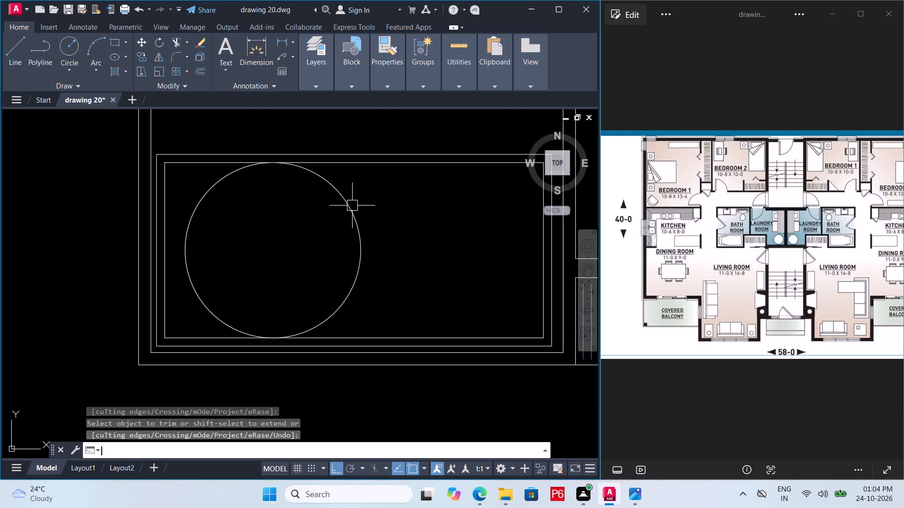
pyautogui.press('Escape')
pyautogui.write('tr')
pyautogui.press('space')
pyautogui.press('space')
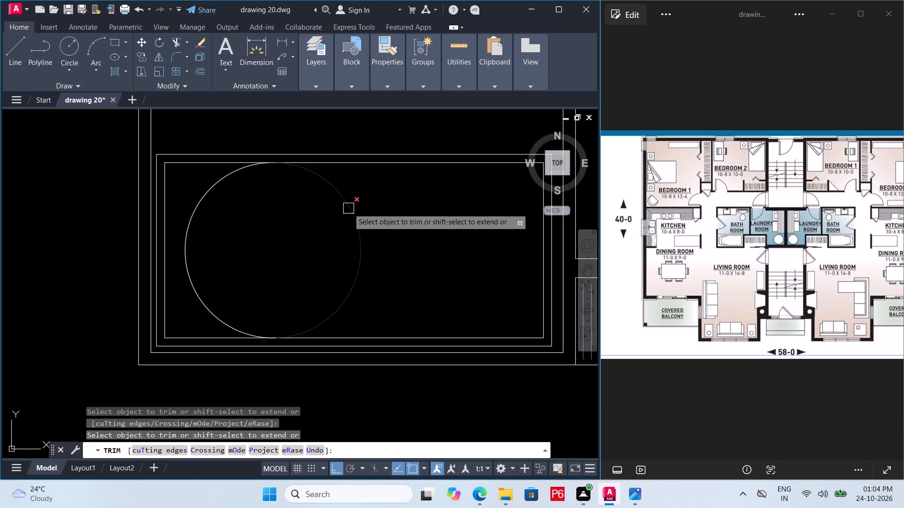
pyautogui.click(348, 208)
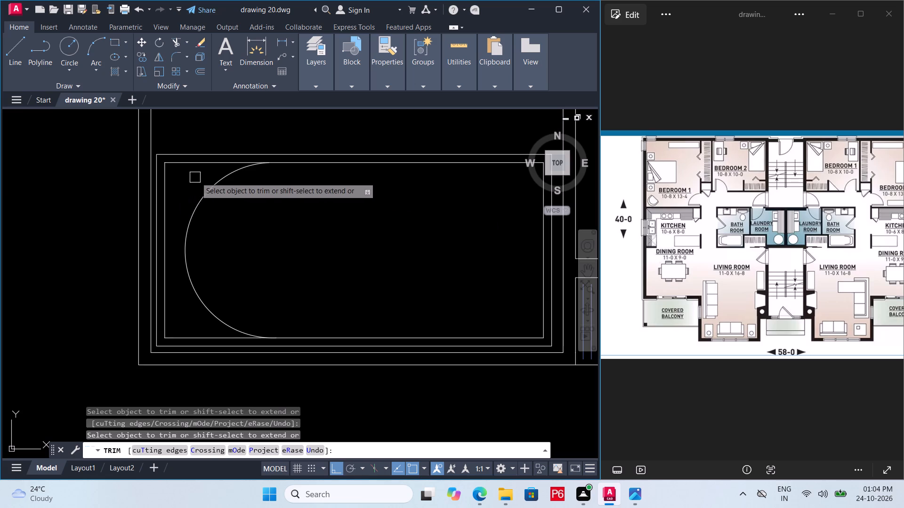
pyautogui.press('Escape')
# Save the drawing with the rounded bathtub outline.
pyautogui.hotkey('ctrl', 's')
pyautogui.hotkey('ctrl', 's')
pyautogui.hotkey('ctrl', 's')
# Convert the two tub rectangles and the arc into a block named t, redefining the existing block of that name.
pyautogui.scroll(-3, 260, 234)
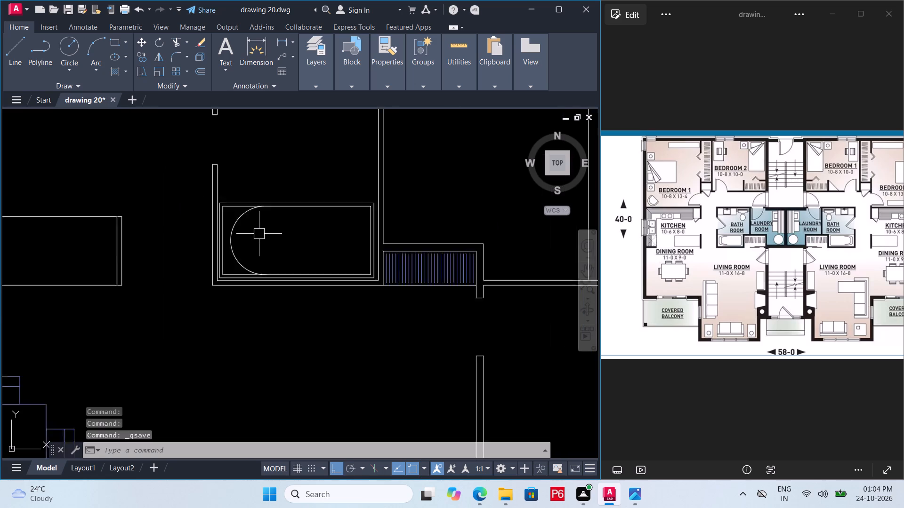
pyautogui.moveTo(253, 226); pyautogui.dragTo(238, 213, button='middle')
pyautogui.scroll(3, 241, 206)
pyautogui.moveTo(290, 163); pyautogui.dragTo(282, 166)
pyautogui.click(203, 213)
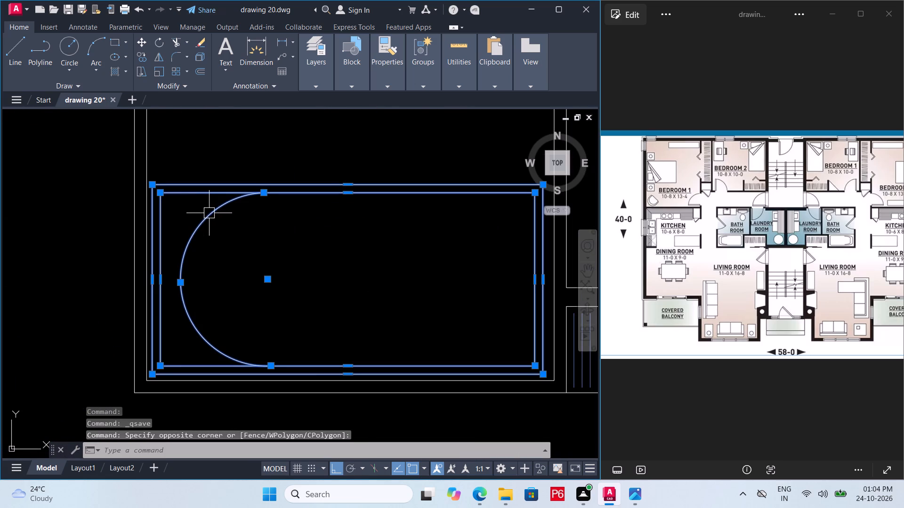
pyautogui.write('b')
pyautogui.press('space')
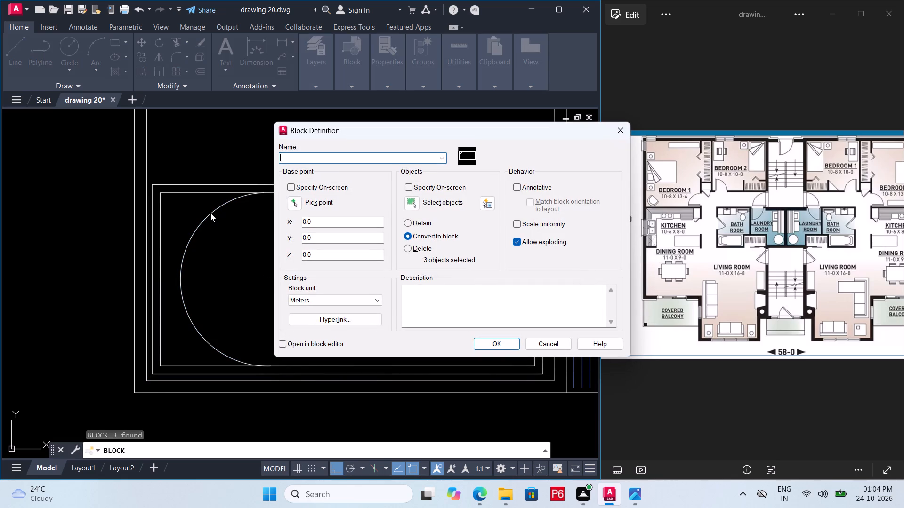
pyautogui.press('t')
pyautogui.click(491, 343)
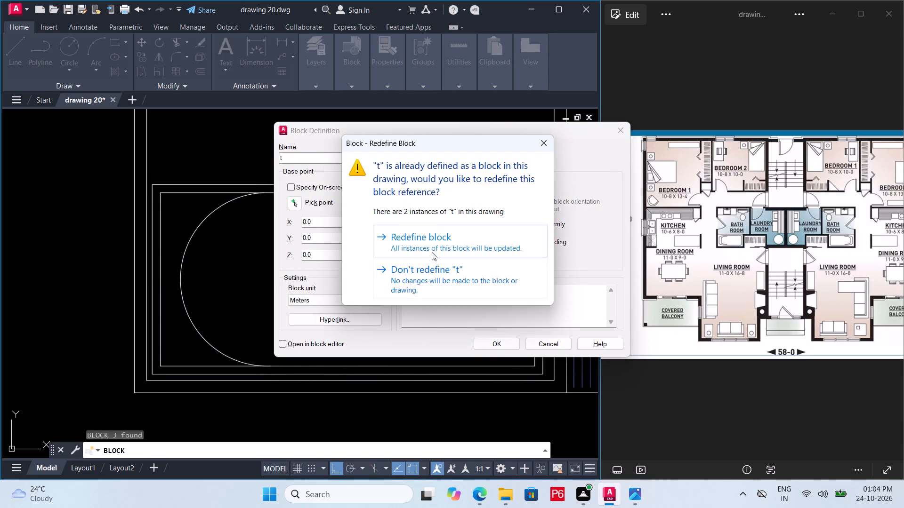
pyautogui.click(431, 240)
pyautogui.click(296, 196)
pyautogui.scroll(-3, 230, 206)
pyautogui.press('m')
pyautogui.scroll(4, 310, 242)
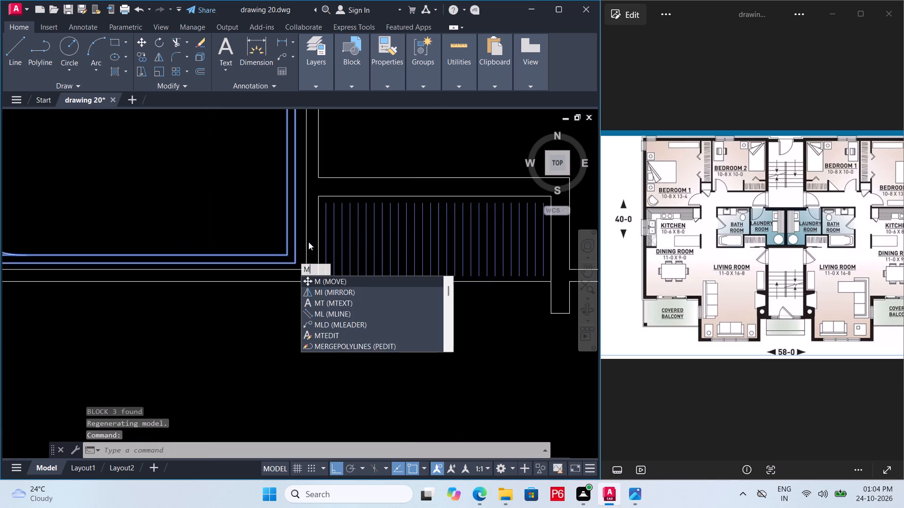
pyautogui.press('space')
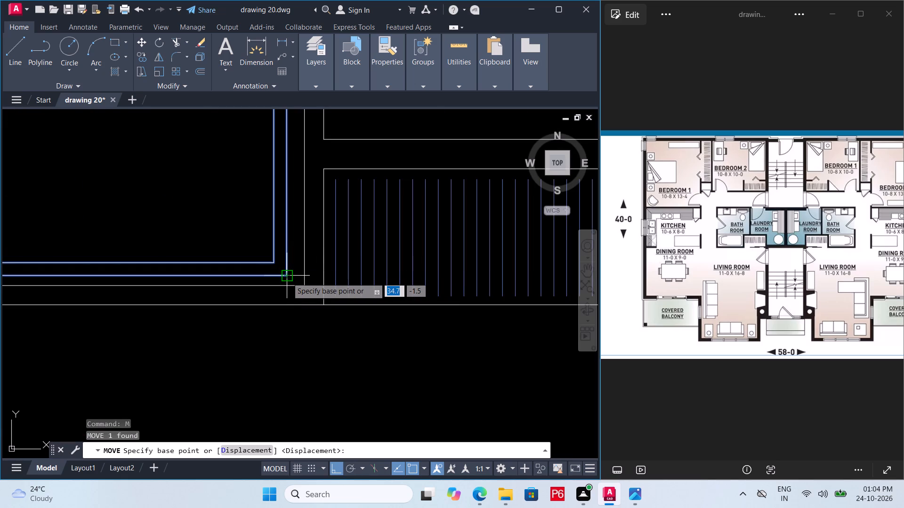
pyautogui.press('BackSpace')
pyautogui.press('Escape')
# Copy the bathtub block horizontally about 12 to the right, overlapping the hatched closet niche of the right unit.
pyautogui.press('c')
pyautogui.press('o')
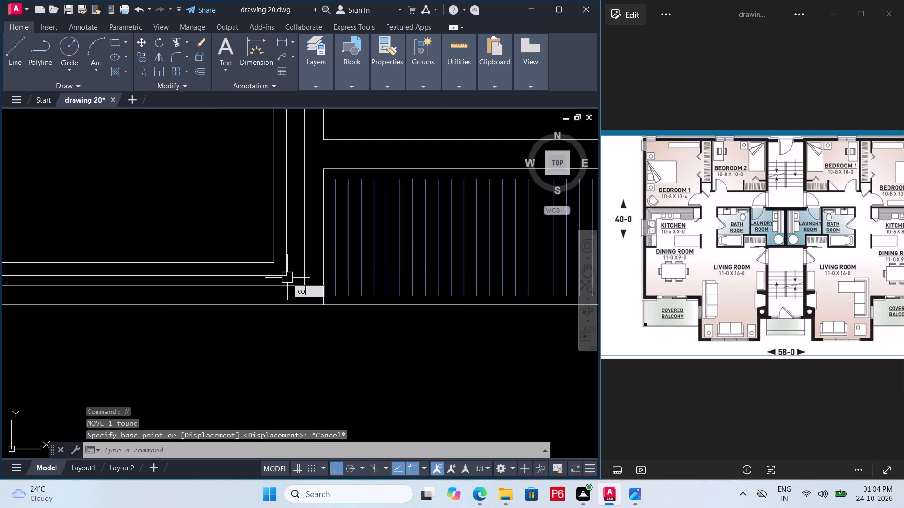
pyautogui.press('space')
pyautogui.click(289, 278)
pyautogui.rightClick(289, 278)
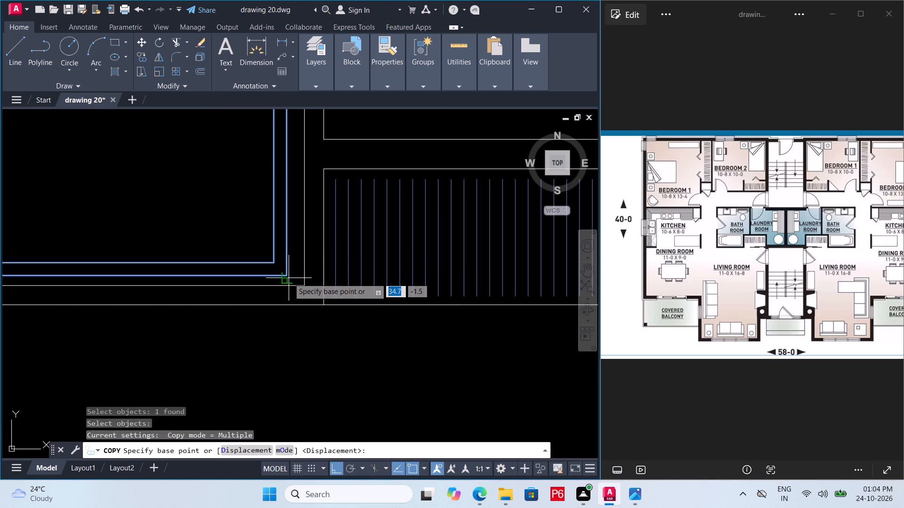
pyautogui.click(289, 277)
pyautogui.scroll(-5, 360, 276)
pyautogui.scroll(2, 452, 270)
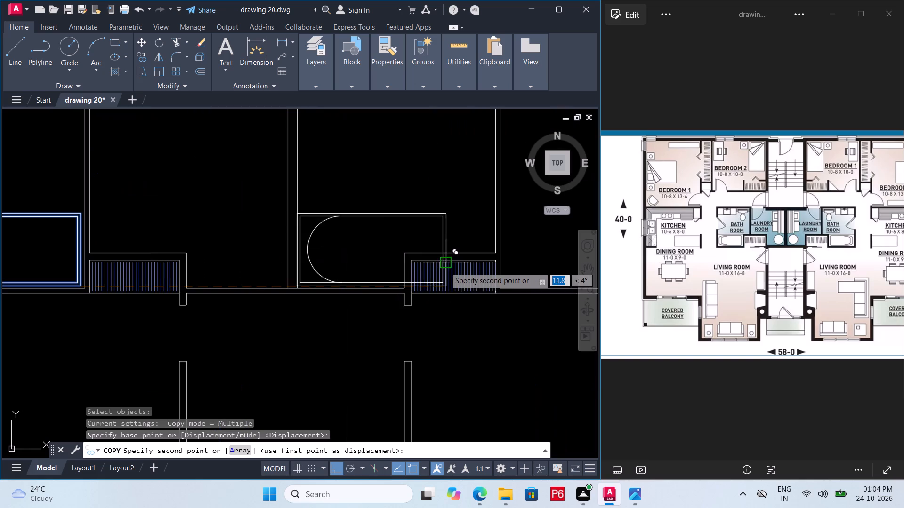
pyautogui.scroll(-2, 460, 278)
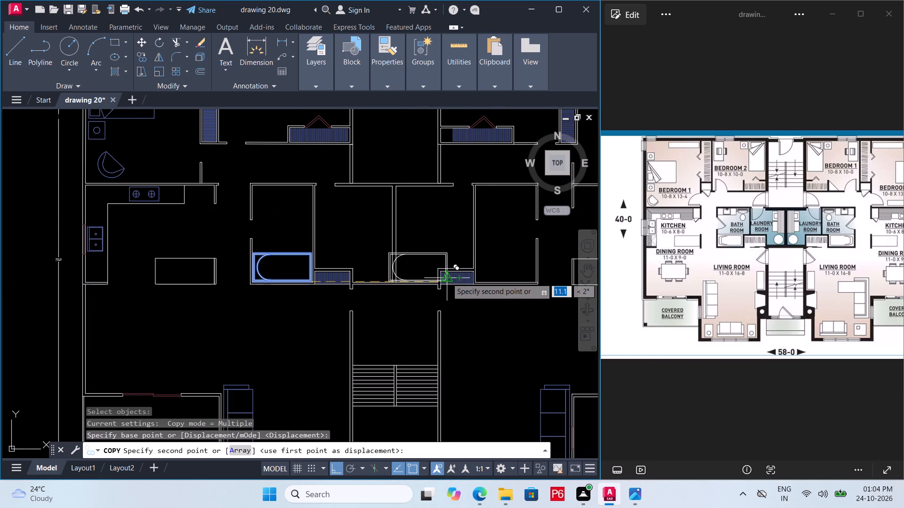
pyautogui.click(458, 244)
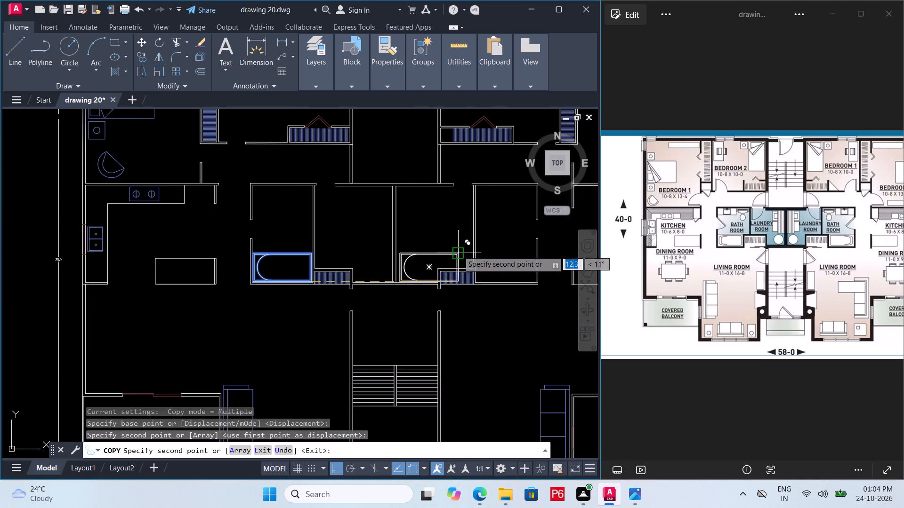
pyautogui.press('Escape')
# Scale the copied bathtub block down to roughly 60 percent from its lower-right corner.
pyautogui.click(459, 253)
pyautogui.scroll(3, 480, 270)
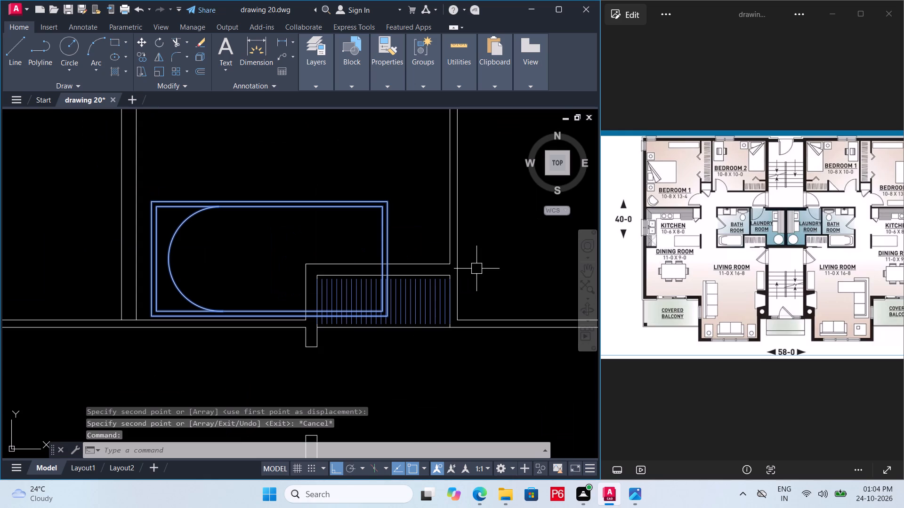
pyautogui.press('s')
pyautogui.press('c')
pyautogui.press('space')
pyautogui.click(389, 315)
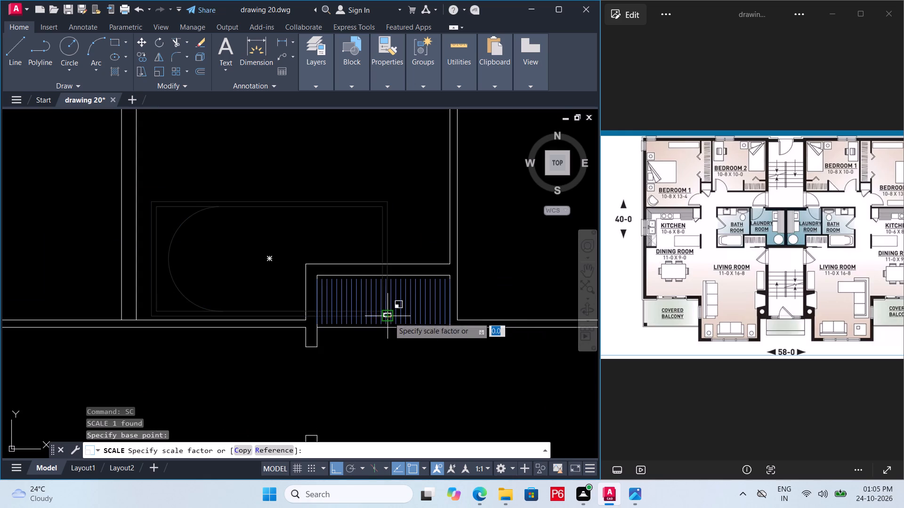
pyautogui.click(449, 389)
# Move the reduced bathtub copy about 2 to the left, clear of the right unit's closet niche.
pyautogui.click(388, 253)
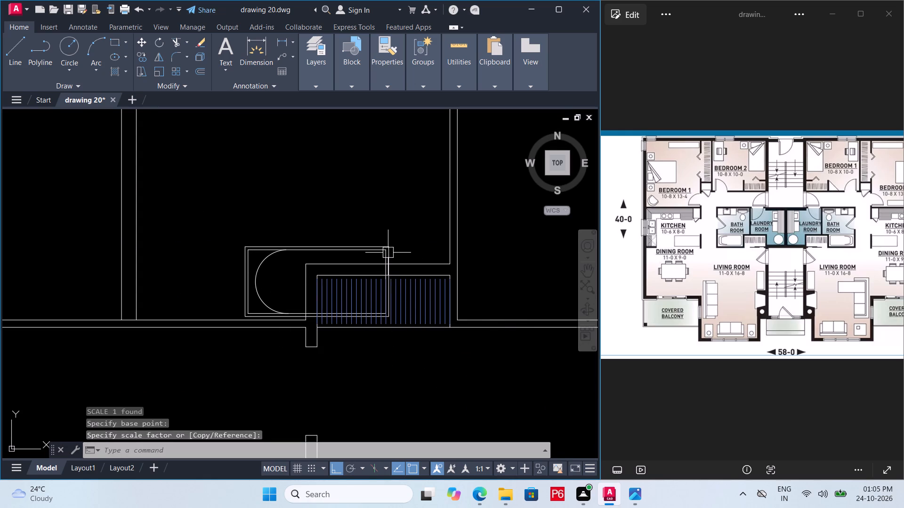
pyautogui.press('m')
pyautogui.press('space')
pyautogui.click(391, 316)
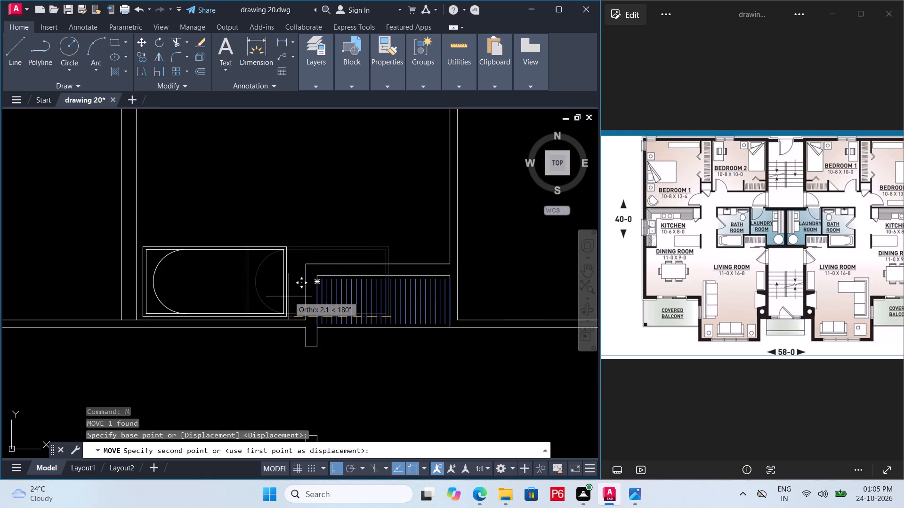
pyautogui.click(295, 292)
# Save the drawing with the repositioned bathtub copy.
pyautogui.scroll(2, 257, 313)
pyautogui.moveTo(263, 311); pyautogui.dragTo(264, 311, button='middle')
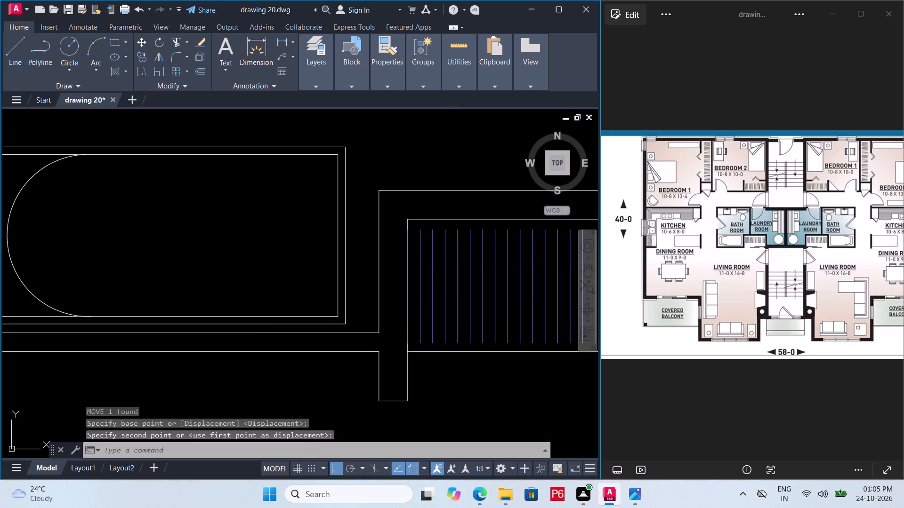
pyautogui.moveTo(264, 311); pyautogui.dragTo(295, 308, button='middle')
pyautogui.hotkey('ctrl', 's')
pyautogui.hotkey('ctrl', 's')
pyautogui.hotkey('ctrl', 's')
# Assign the reduced bathtub copy to the furniture layer.
pyautogui.click(379, 230)
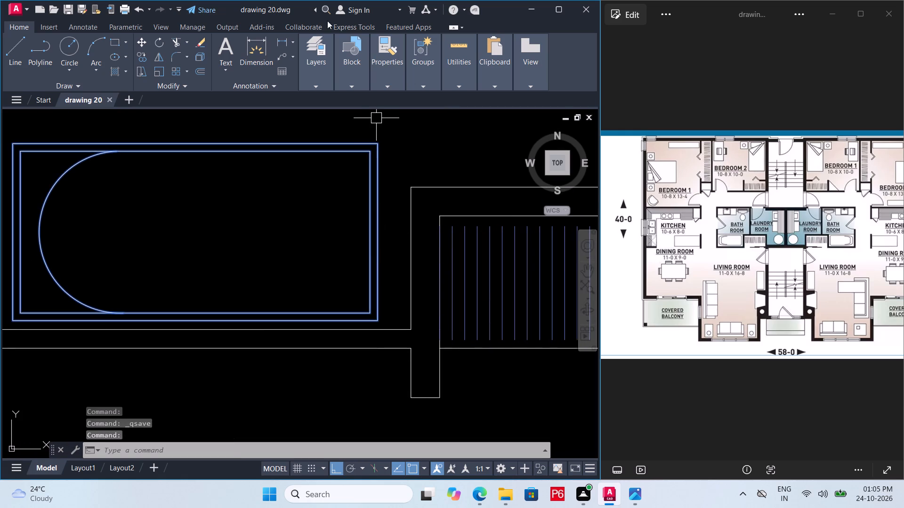
pyautogui.click(318, 77)
pyautogui.click(396, 101)
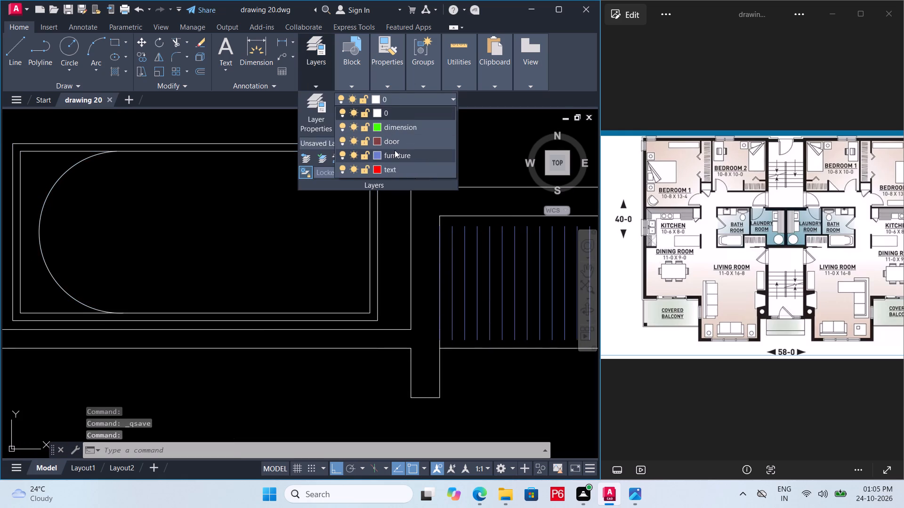
pyautogui.click(397, 154)
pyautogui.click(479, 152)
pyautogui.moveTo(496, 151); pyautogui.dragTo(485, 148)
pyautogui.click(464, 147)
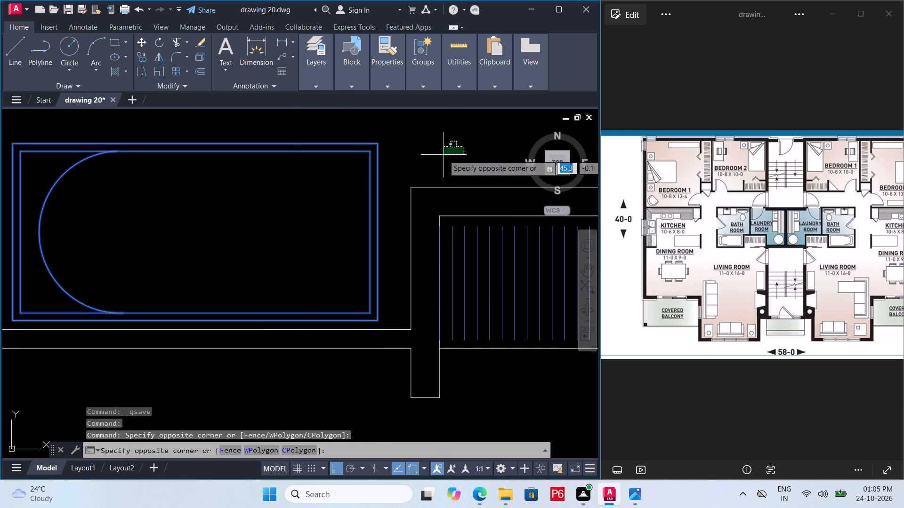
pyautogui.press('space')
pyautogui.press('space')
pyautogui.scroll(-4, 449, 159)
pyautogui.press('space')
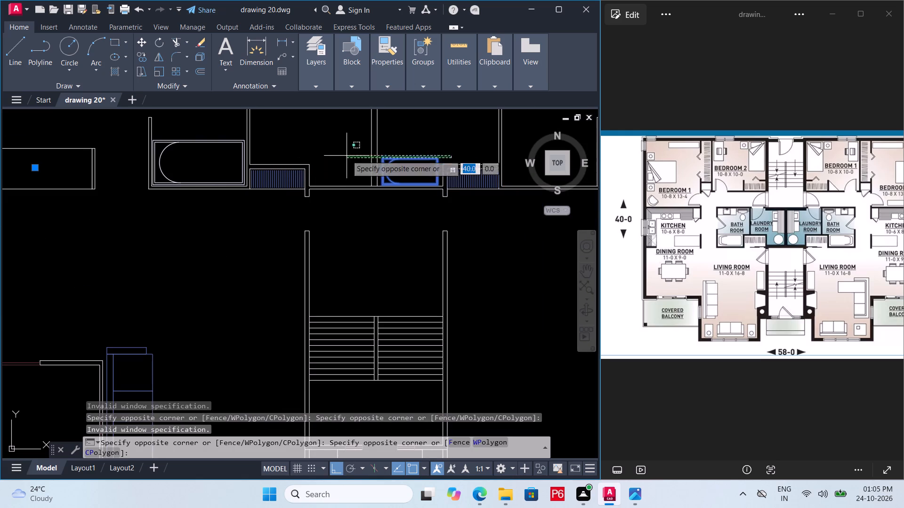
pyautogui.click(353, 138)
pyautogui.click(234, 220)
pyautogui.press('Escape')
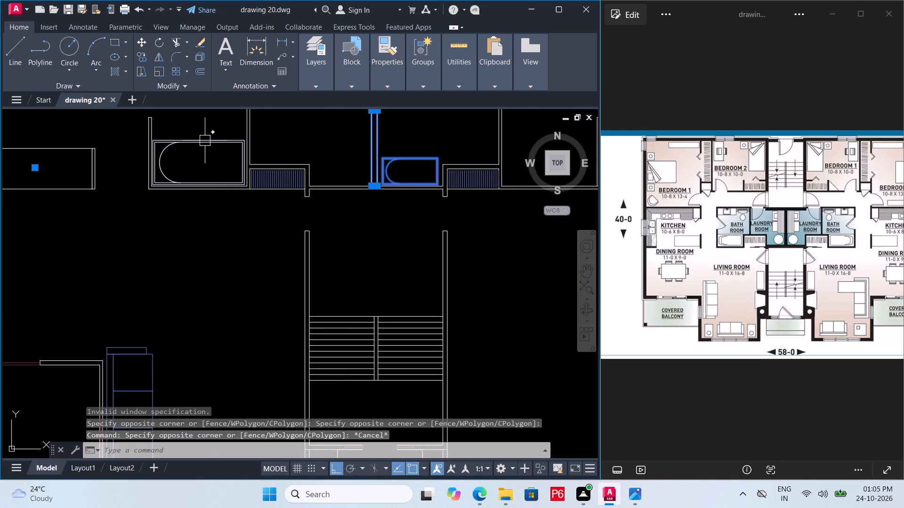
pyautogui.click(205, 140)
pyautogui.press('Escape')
# Assign the left unit's bathtub block to the furniture layer.
pyautogui.click(226, 144)
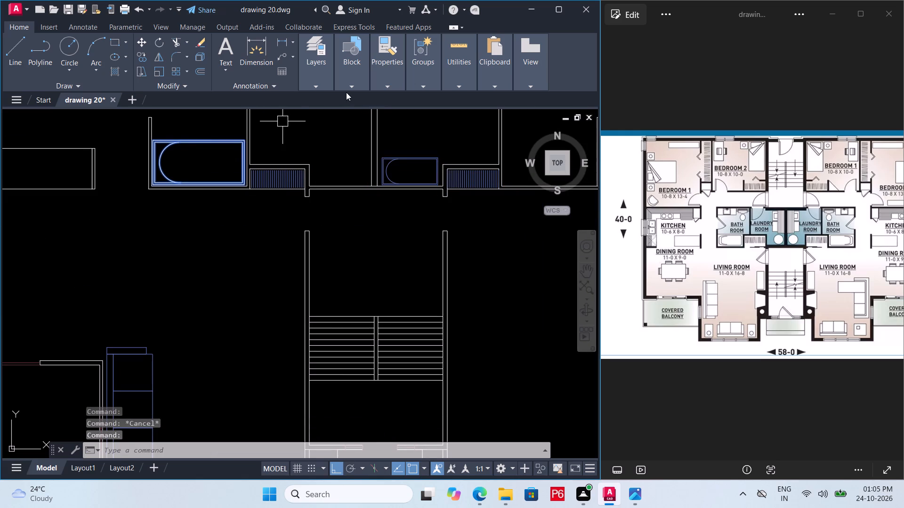
pyautogui.click(320, 83)
pyautogui.click(378, 101)
pyautogui.click(391, 158)
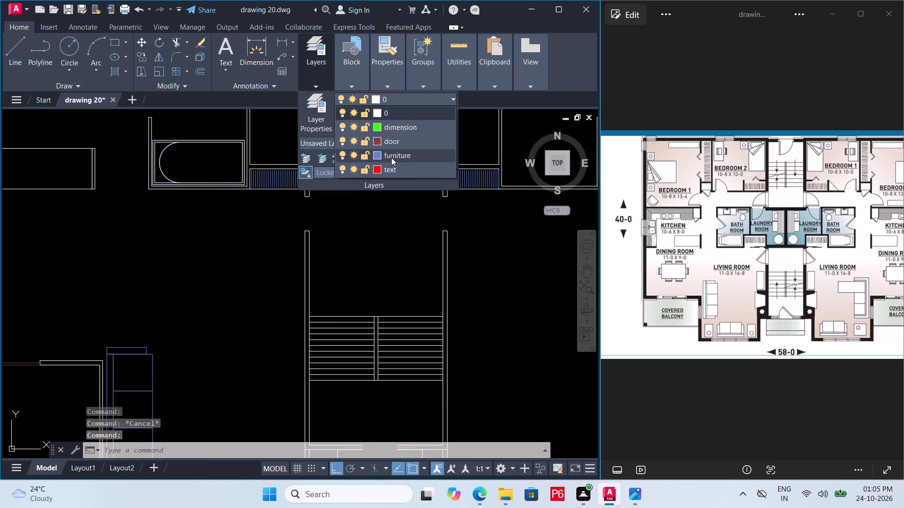
# Save the drawing with the left unit's bathtub on the furniture layer.
pyautogui.press('Escape')
pyautogui.click(241, 217)
pyautogui.scroll(-2, 227, 234)
pyautogui.hotkey('ctrl', 's')
pyautogui.hotkey('ctrl', 's')
pyautogui.hotkey('ctrl', 's')
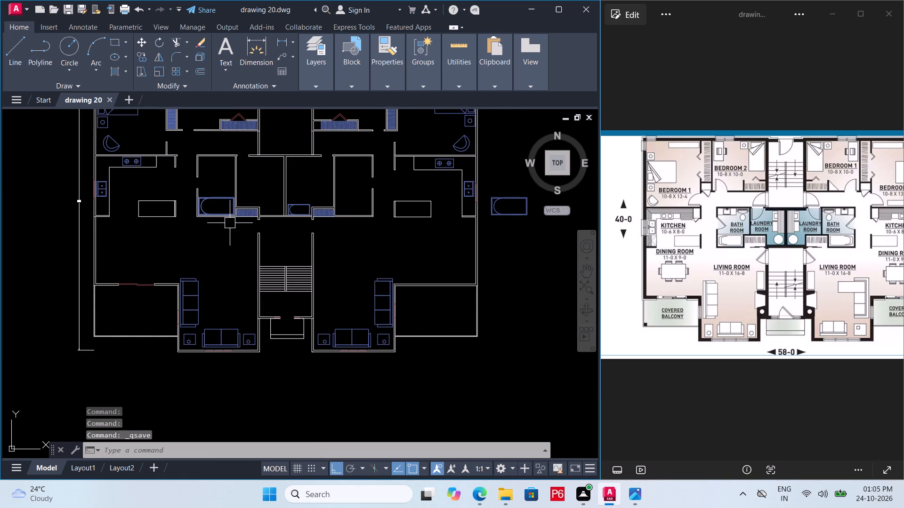
pyautogui.hotkey('ctrl', 's')
pyautogui.hotkey('ctrl', 's')
pyautogui.hotkey('ctrl', 's')
# Delete the reduced bathtub copy beside the right unit's closet niche.
pyautogui.moveTo(230, 223); pyautogui.dragTo(252, 252, button='middle')
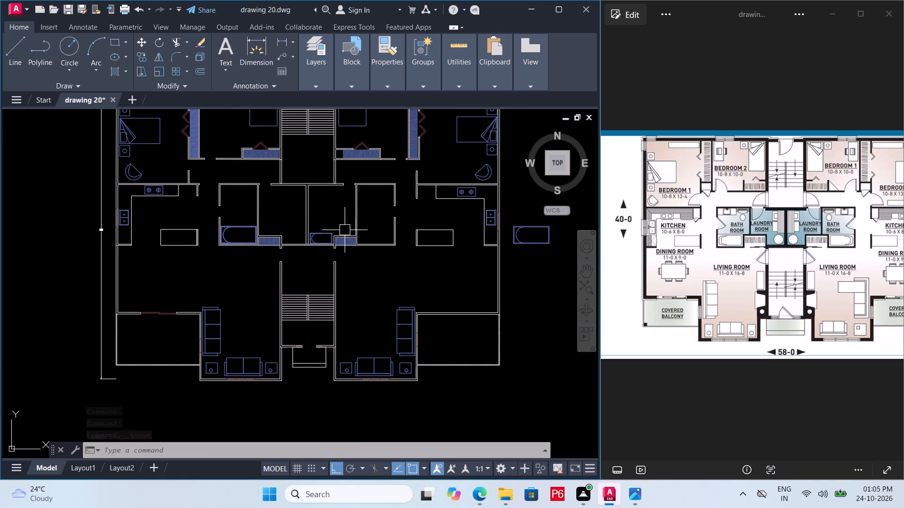
pyautogui.scroll(2, 373, 231)
pyautogui.click(239, 237)
pyautogui.press('Delete')
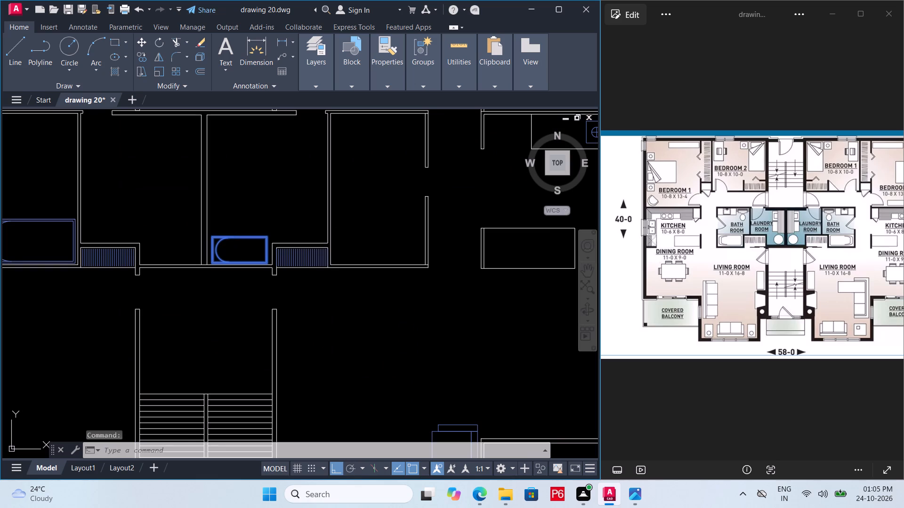
# Mirror the left unit's bathtub into the right unit's bathroom about a vertical line at the central dividing wall, keeping the original.
pyautogui.scroll(-1, 252, 251)
pyautogui.moveTo(252, 251); pyautogui.dragTo(274, 278, button='middle')
pyautogui.click(152, 259)
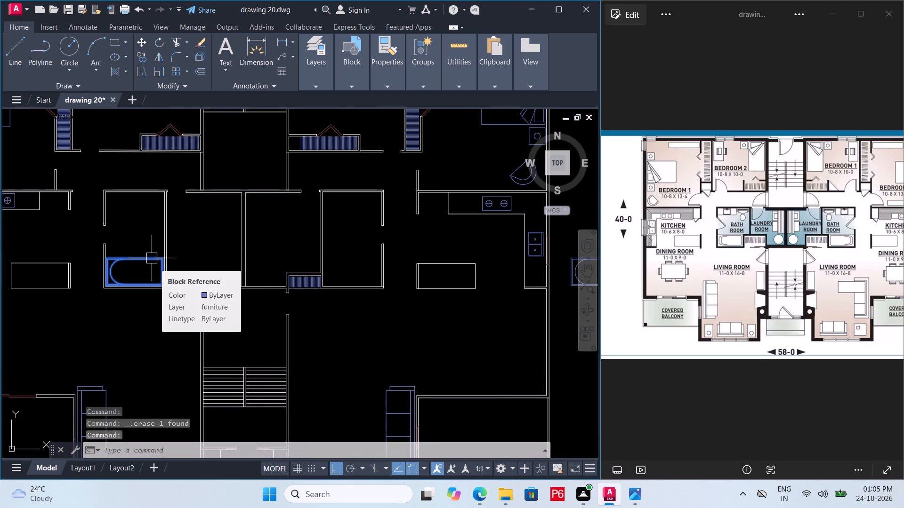
pyautogui.write('mi')
pyautogui.press('space')
pyautogui.scroll(3, 243, 295)
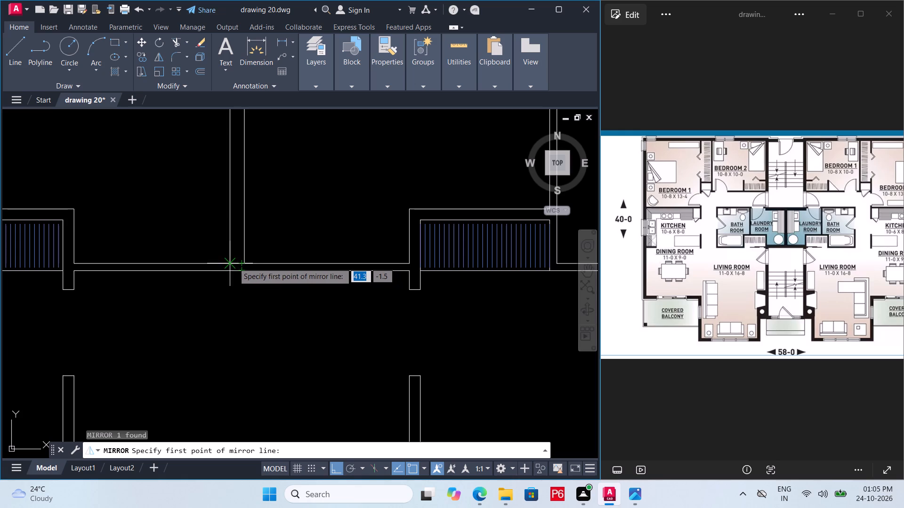
pyautogui.scroll(2, 234, 265)
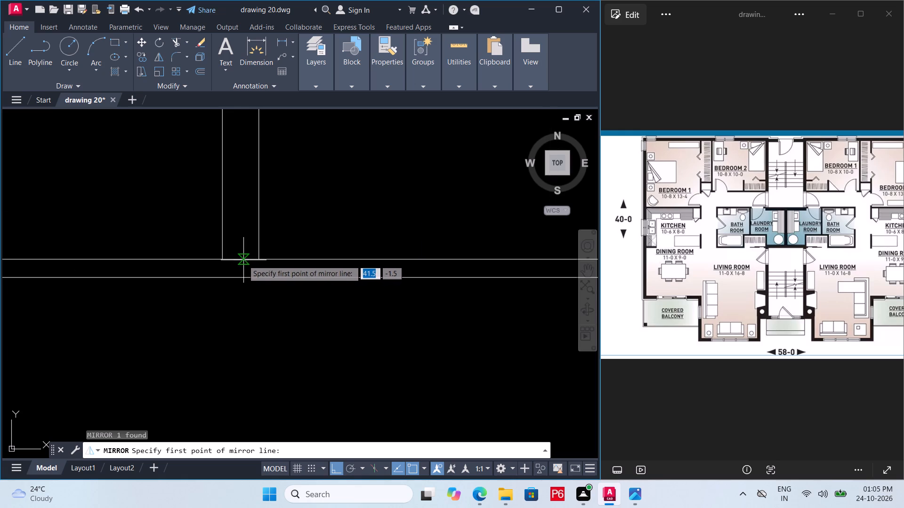
pyautogui.click(251, 260)
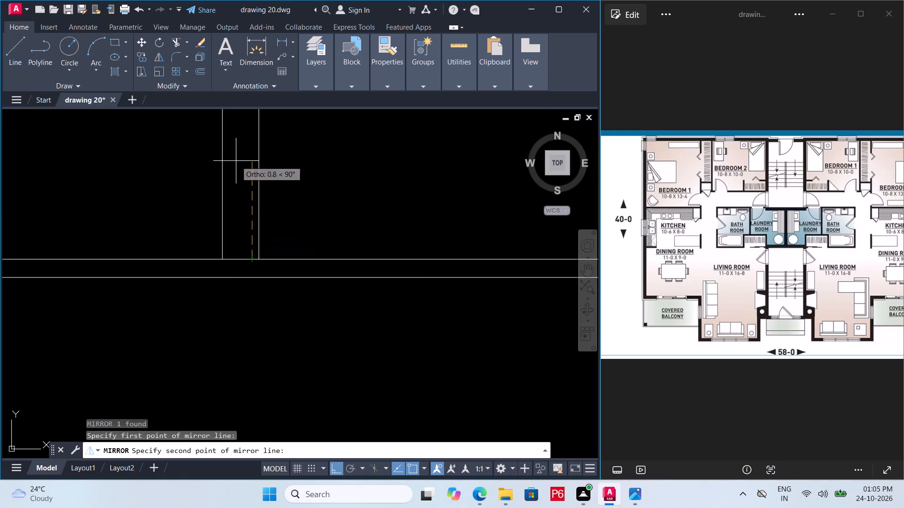
pyautogui.scroll(-3, 240, 174)
pyautogui.moveTo(234, 272); pyautogui.dragTo(233, 281, button='middle')
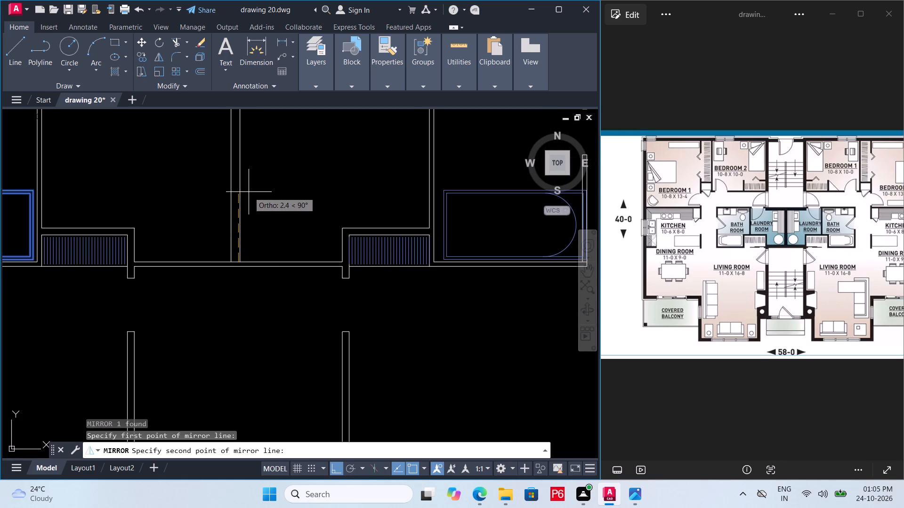
pyautogui.click(248, 190)
pyautogui.moveTo(274, 225); pyautogui.dragTo(248, 190)
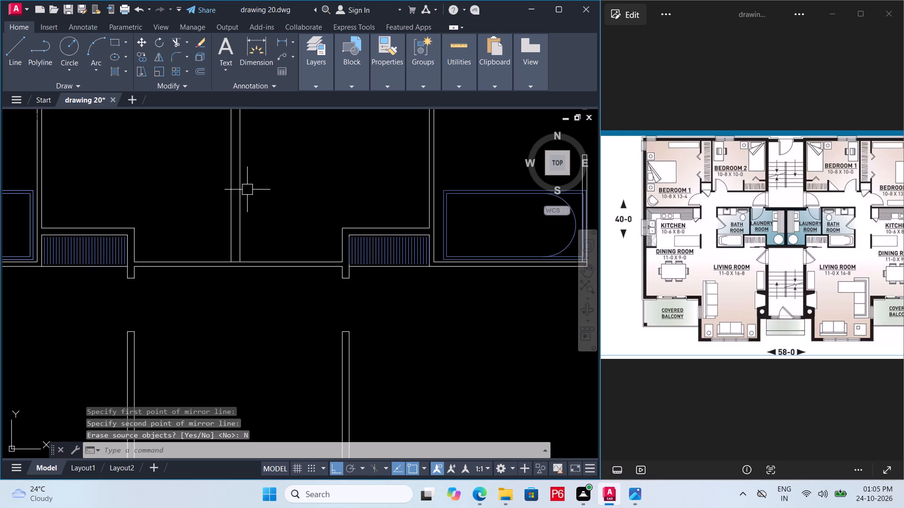
pyautogui.press('Escape')
# Move the mirrored bathtub slightly left so it fits between the side walls of the right unit's bathroom.
pyautogui.scroll(-1, 441, 208)
pyautogui.moveTo(438, 208); pyautogui.dragTo(359, 207, button='middle')
pyautogui.click(367, 217)
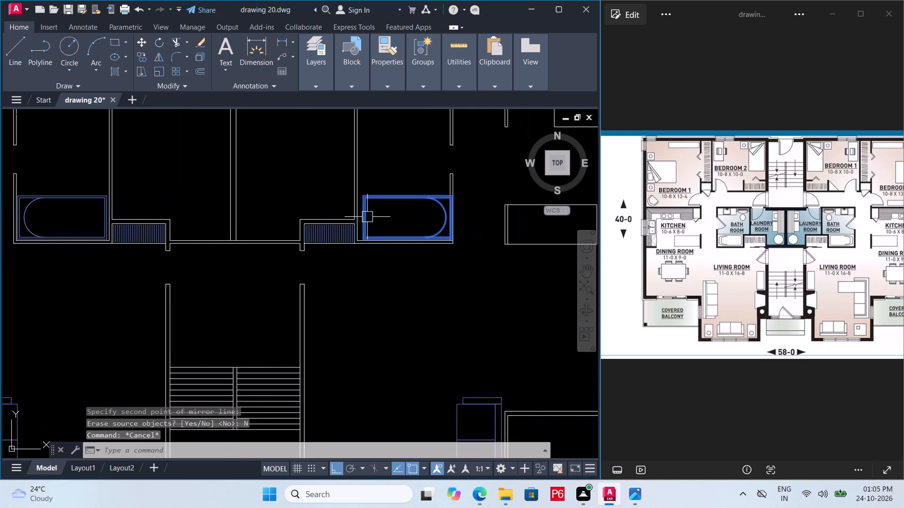
pyautogui.scroll(3, 374, 221)
pyautogui.press('m')
pyautogui.press('space')
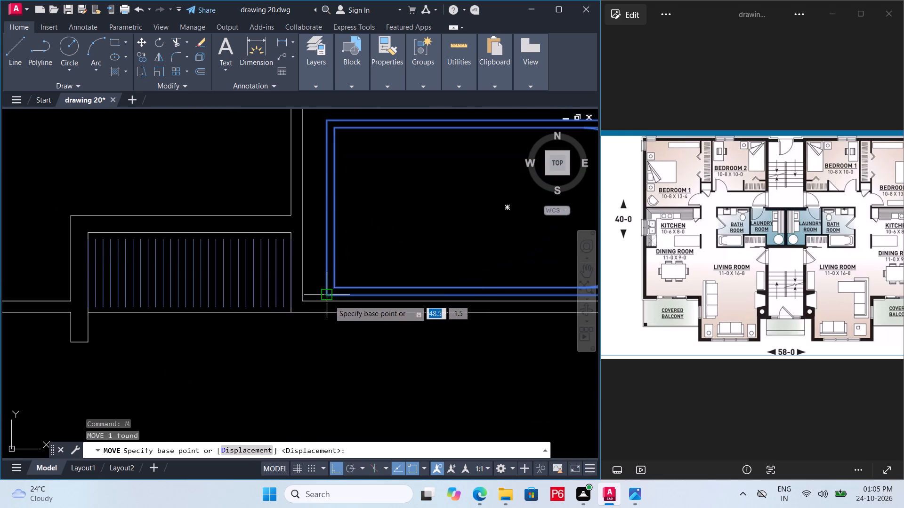
pyautogui.click(329, 300)
pyautogui.click(310, 297)
# Save the drawing with the mirrored bathtub in place.
pyautogui.scroll(-2, 322, 313)
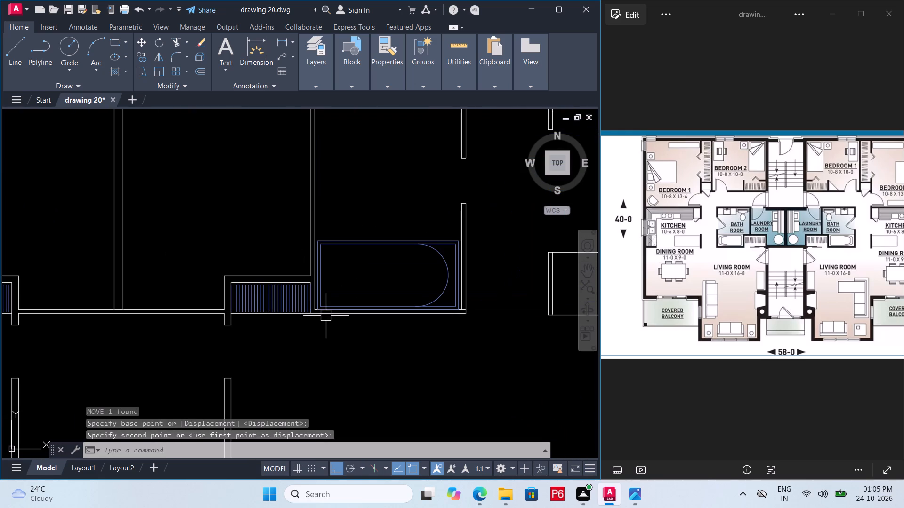
pyautogui.hotkey('ctrl', 's')
pyautogui.hotkey('ctrl', 's')
pyautogui.hotkey('ctrl', 's')
pyautogui.hotkey('ctrl', 's')
pyautogui.hotkey('ctrl', 's')
pyautogui.hotkey('ctrl', 's')
pyautogui.hotkey('ctrl', 's')
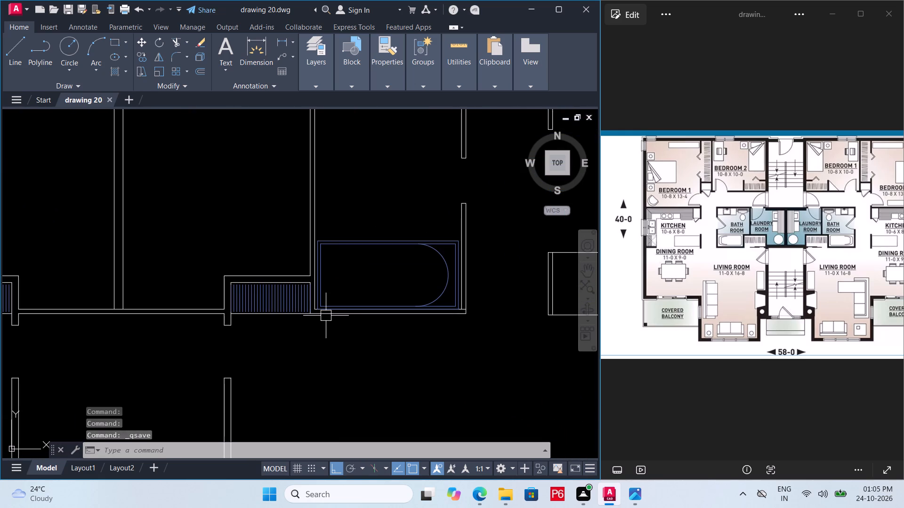
pyautogui.hotkey('ctrl', 's')
pyautogui.hotkey('ctrl', 's')
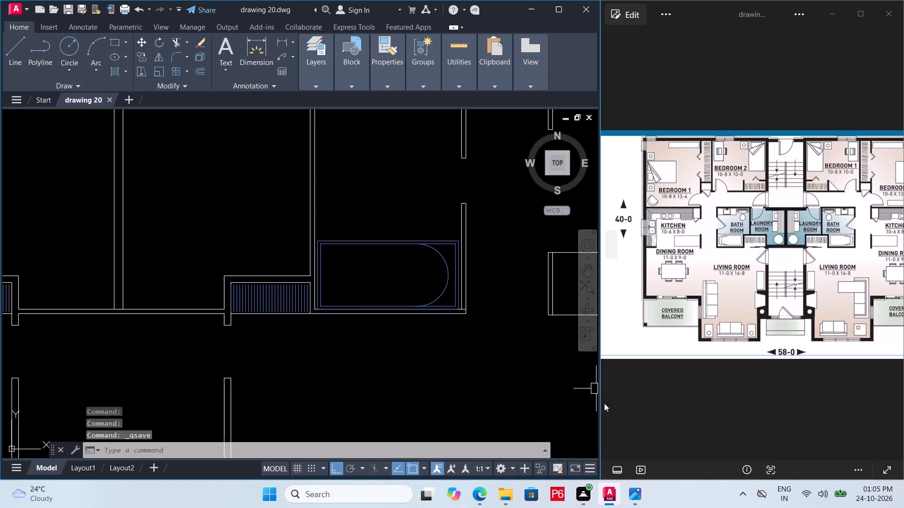
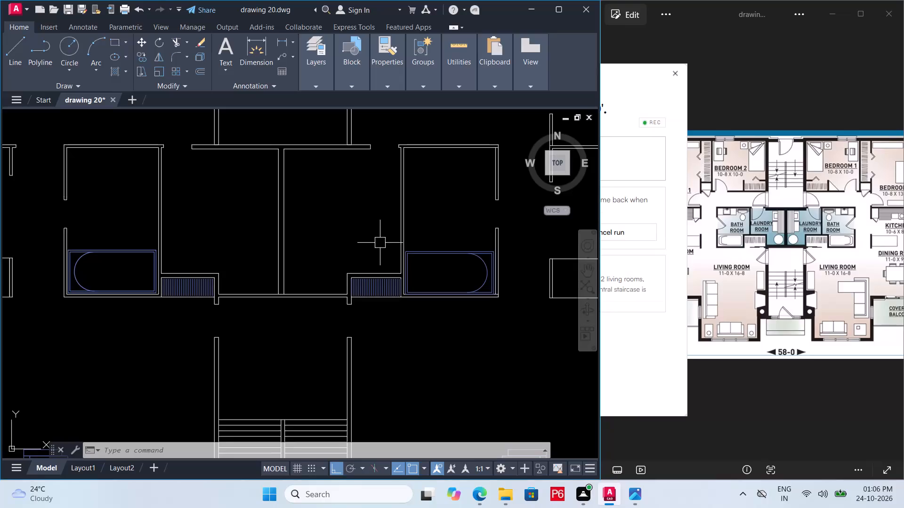
# Delete the spare bathtub lying outside the floor plan, beside the right unit's outer wall.
pyautogui.moveTo(216, 229); pyautogui.dragTo(254, 222, button='middle')
pyautogui.click(749, 217)
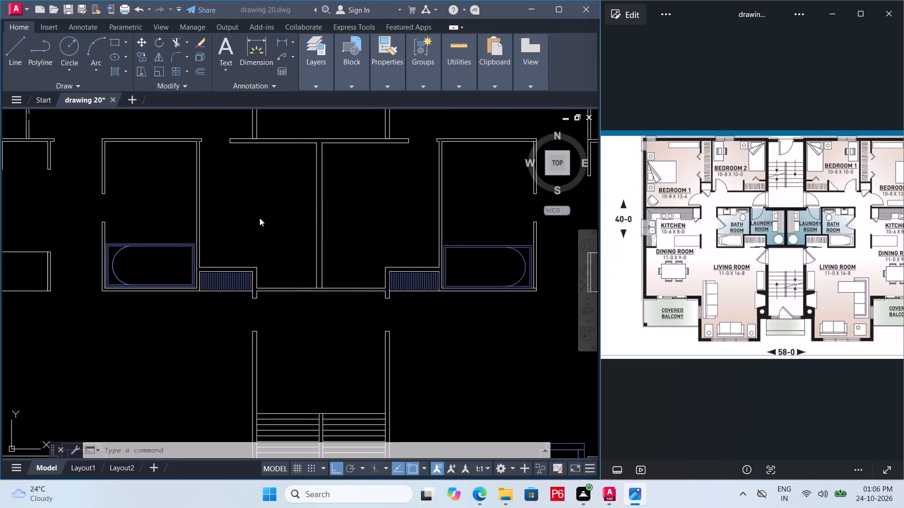
pyautogui.moveTo(246, 227); pyautogui.dragTo(243, 233, button='middle')
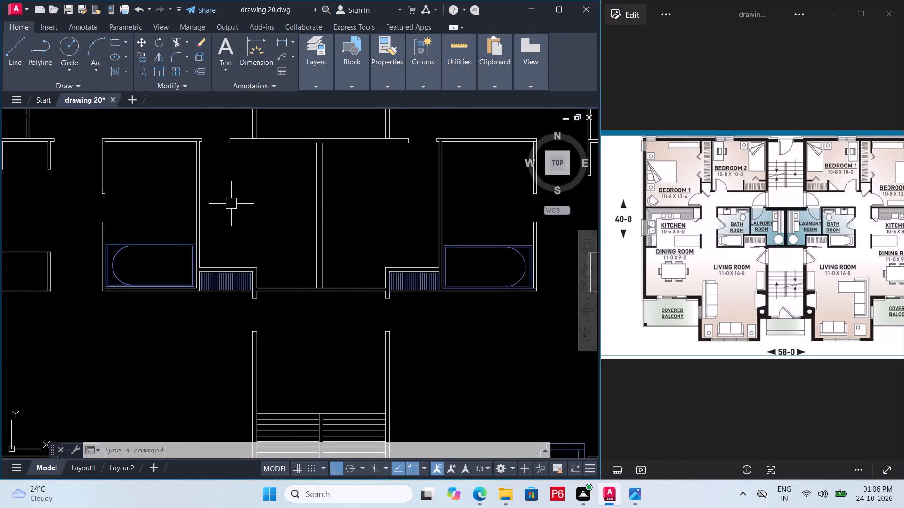
pyautogui.scroll(-3, 230, 202)
pyautogui.moveTo(237, 210); pyautogui.dragTo(250, 226, button='middle')
pyautogui.scroll(1, 252, 225)
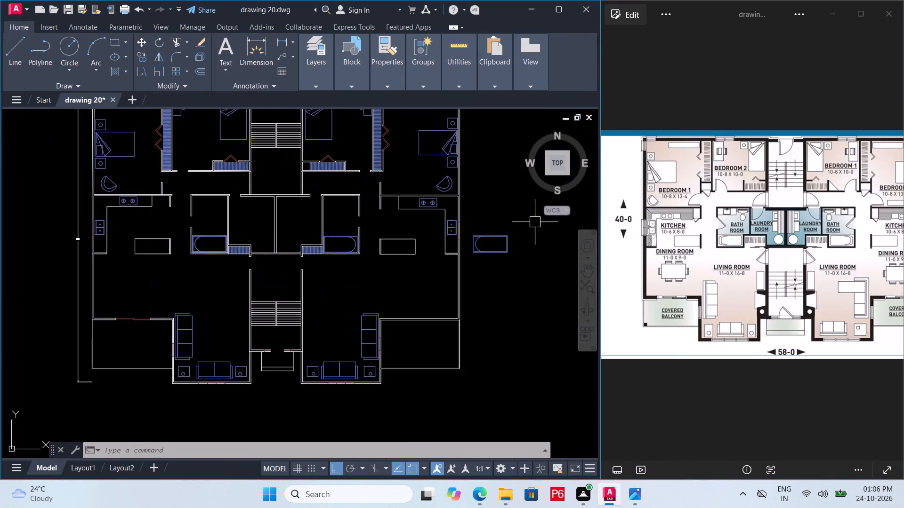
pyautogui.click(500, 251)
pyautogui.press('Delete')
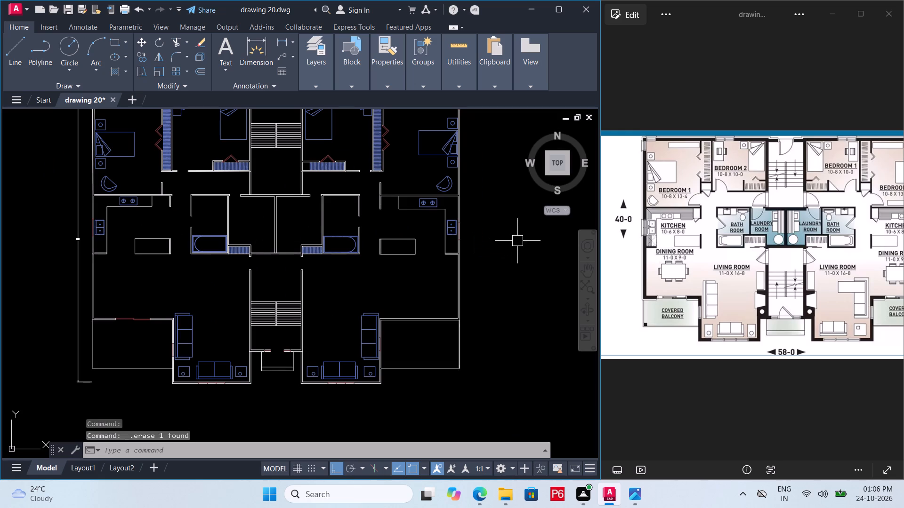
# Delete the stray tall, narrow object lying outside the plan, beyond the overall height dimension on the left.
pyautogui.scroll(-1, 518, 243)
pyautogui.click(154, 179)
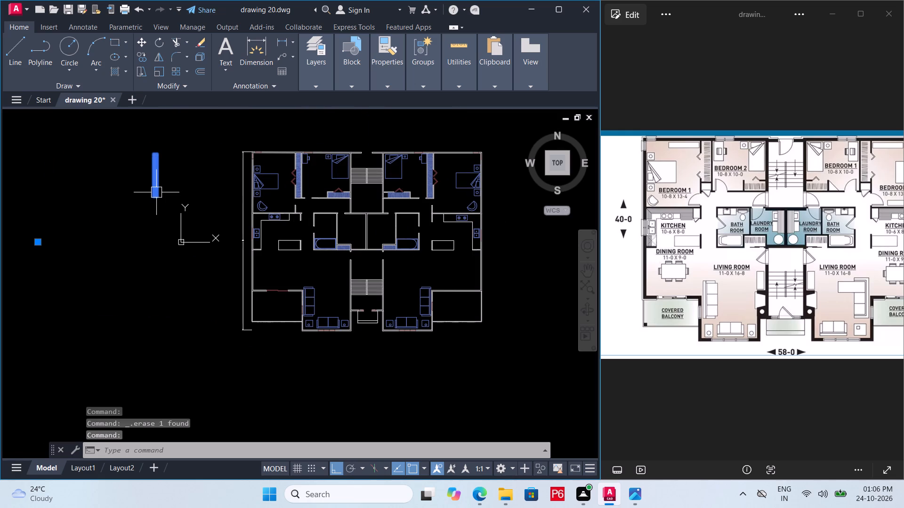
pyautogui.press('Delete')
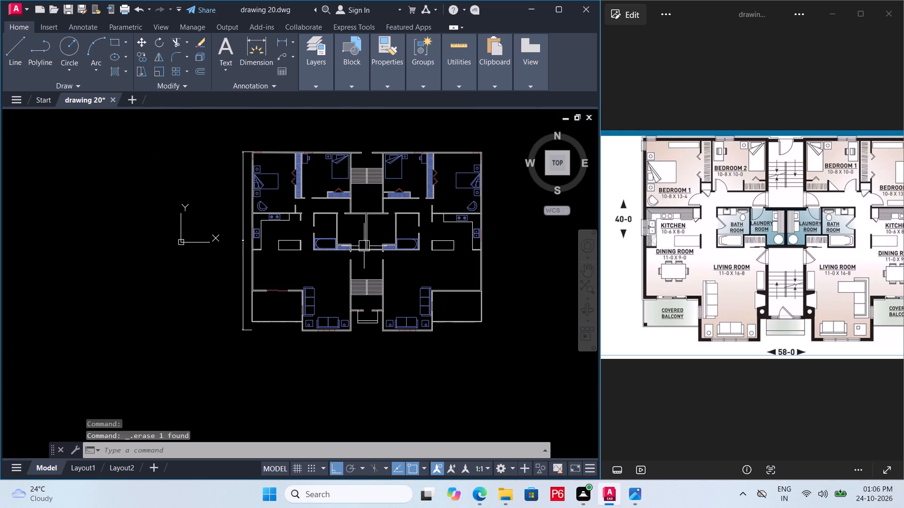
# Save the drawing with the leftover objects removed.
pyautogui.scroll(1, 375, 249)
pyautogui.hotkey('ctrl', 's')
pyautogui.hotkey('ctrl', 's')
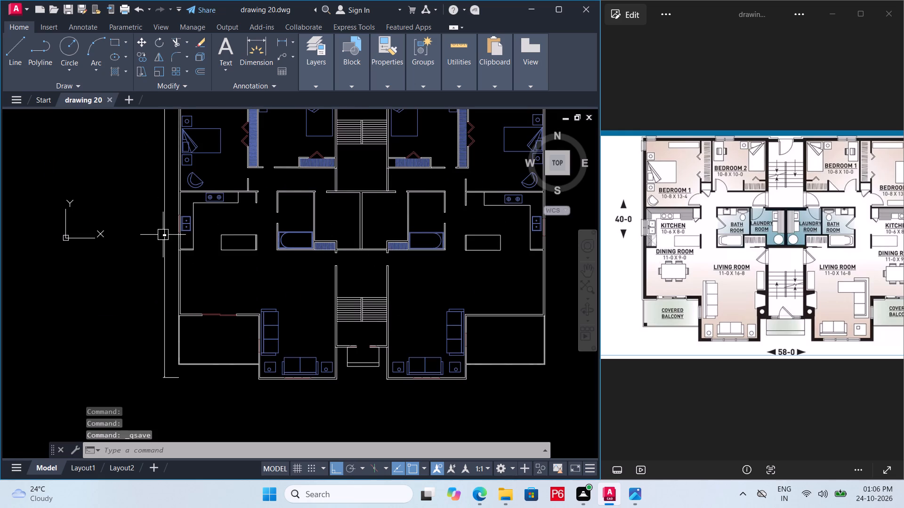
# Modify the Standard dimension style and set its text height to 1.
pyautogui.click(163, 235)
pyautogui.press('Escape')
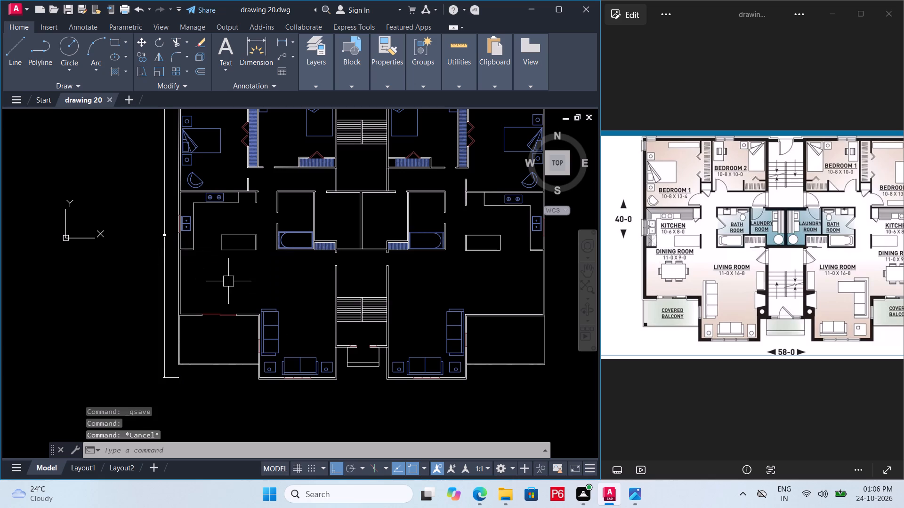
pyautogui.press('d')
pyautogui.press('Return')
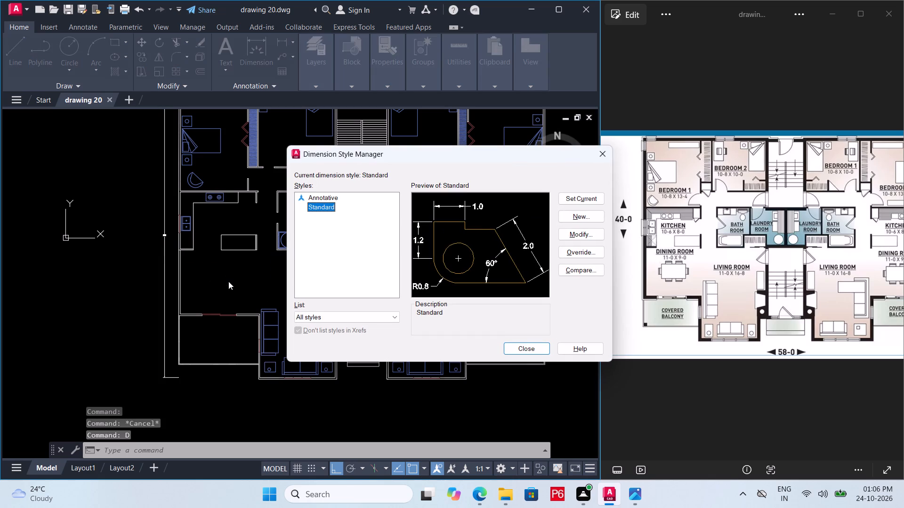
pyautogui.click(597, 235)
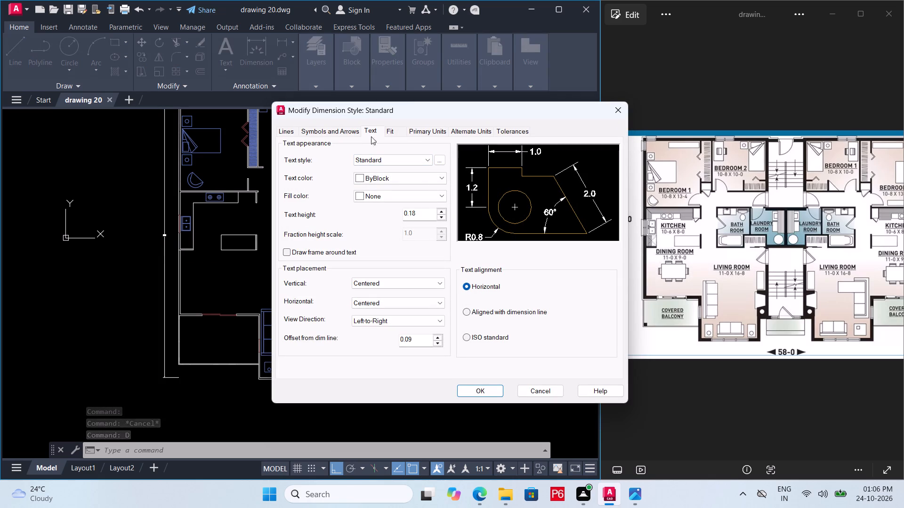
pyautogui.click(420, 214)
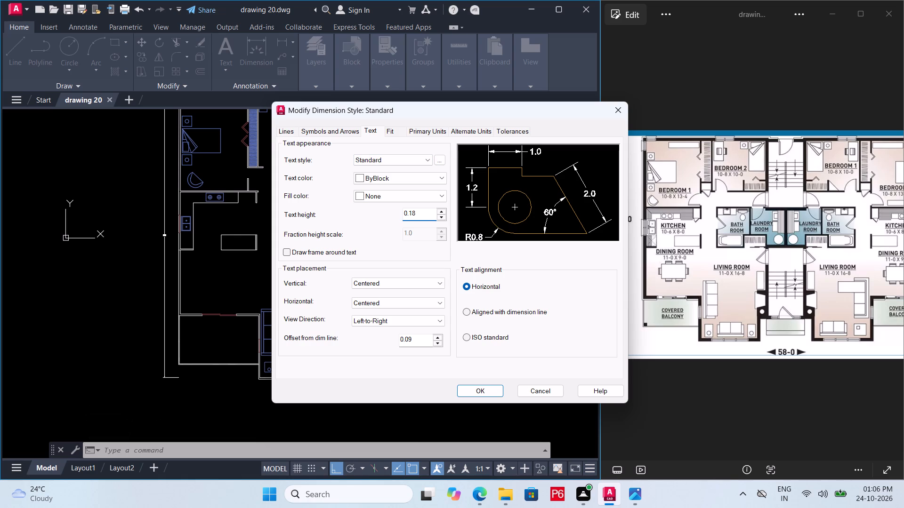
pyautogui.press('BackSpace')
pyautogui.press('BackSpace')
pyautogui.press('BackSpace')
pyautogui.press('BackSpace')
pyautogui.press('BackSpace')
pyautogui.press('BackSpace')
pyautogui.press('BackSpace')
pyautogui.press('BackSpace')
pyautogui.press('BackSpace')
pyautogui.press('BackSpace')
pyautogui.press('1')
# Set the Standard dimension style's arrow size to 1, apply the changes and make the style current.
pyautogui.click(324, 131)
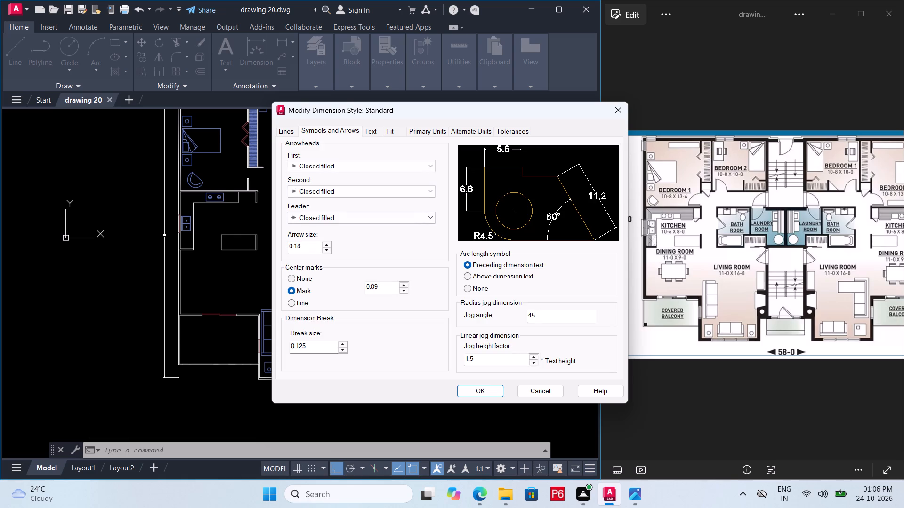
pyautogui.click(302, 244)
pyautogui.press('BackSpace')
pyautogui.press('BackSpace')
pyautogui.press('BackSpace')
pyautogui.press('BackSpace')
pyautogui.press('BackSpace')
pyautogui.press('BackSpace')
pyautogui.press('BackSpace')
pyautogui.press('BackSpace')
pyautogui.press('BackSpace')
pyautogui.press('BackSpace')
pyautogui.press('BackSpace')
pyautogui.press('1')
pyautogui.click(487, 396)
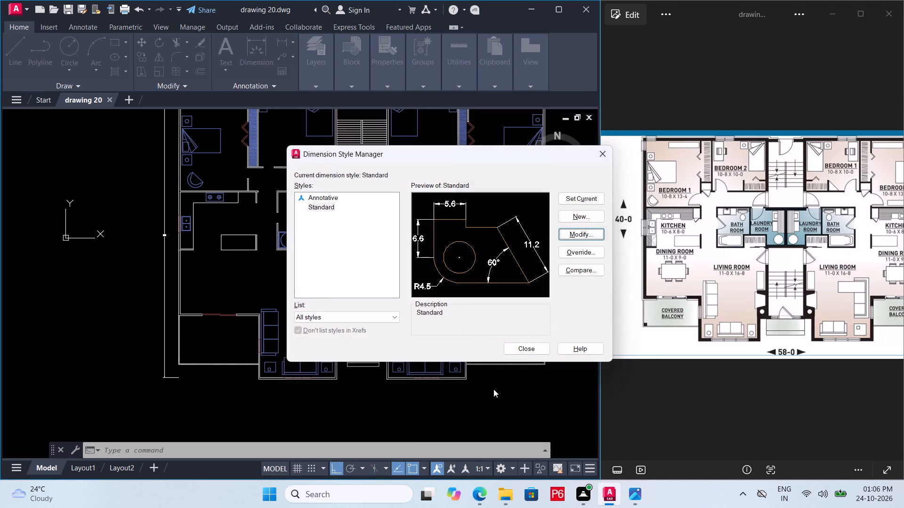
pyautogui.click(572, 198)
pyautogui.click(517, 347)
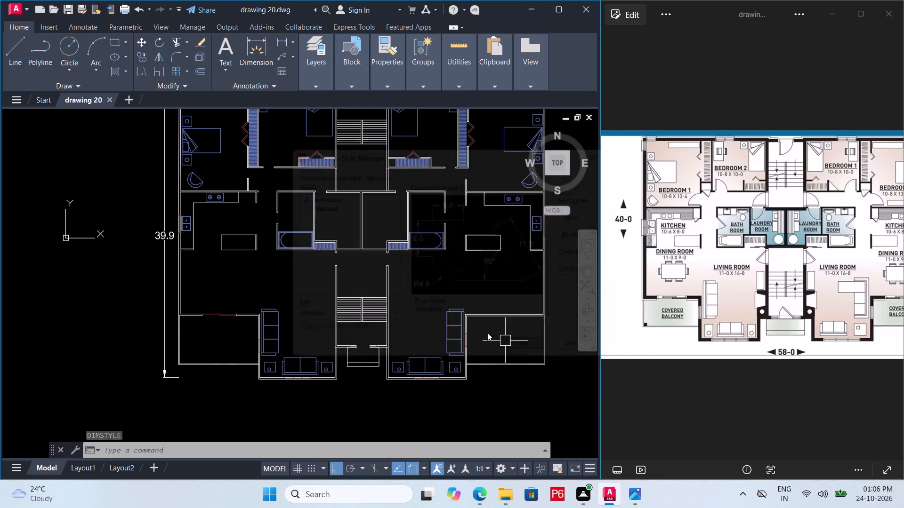
pyautogui.scroll(-2, 293, 292)
pyautogui.scroll(2, 331, 270)
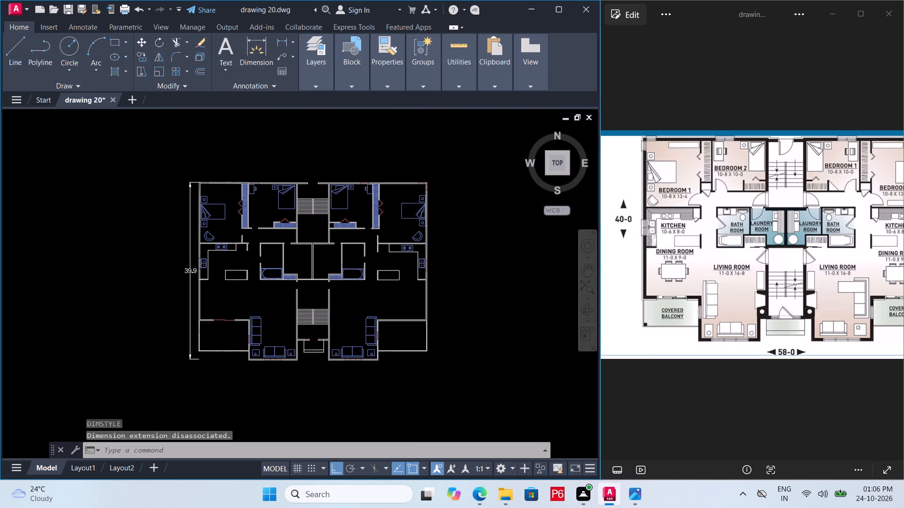
pyautogui.moveTo(331, 270); pyautogui.dragTo(346, 231, button='middle')
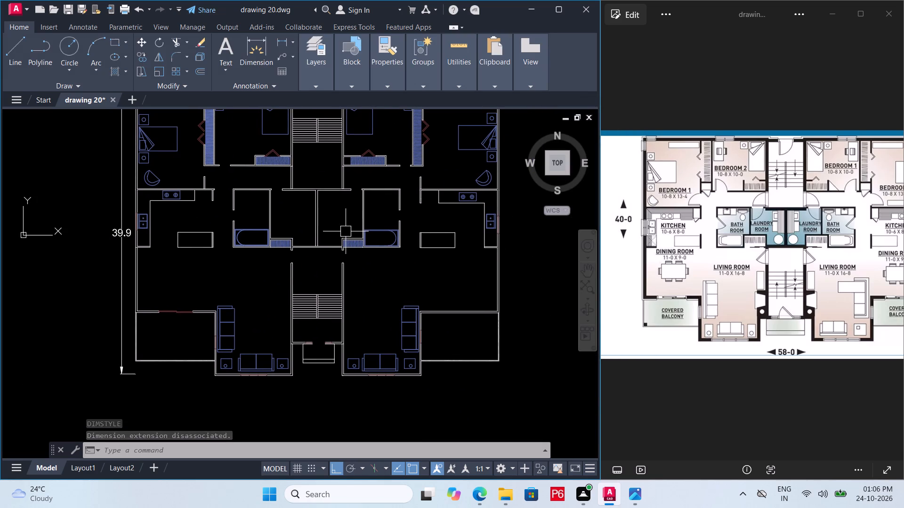
# Save the drawing with the updated dimension style.
pyautogui.press('Escape')
pyautogui.hotkey('ctrl', 's')
pyautogui.hotkey('ctrl', 's')
pyautogui.hotkey('ctrl', 's')
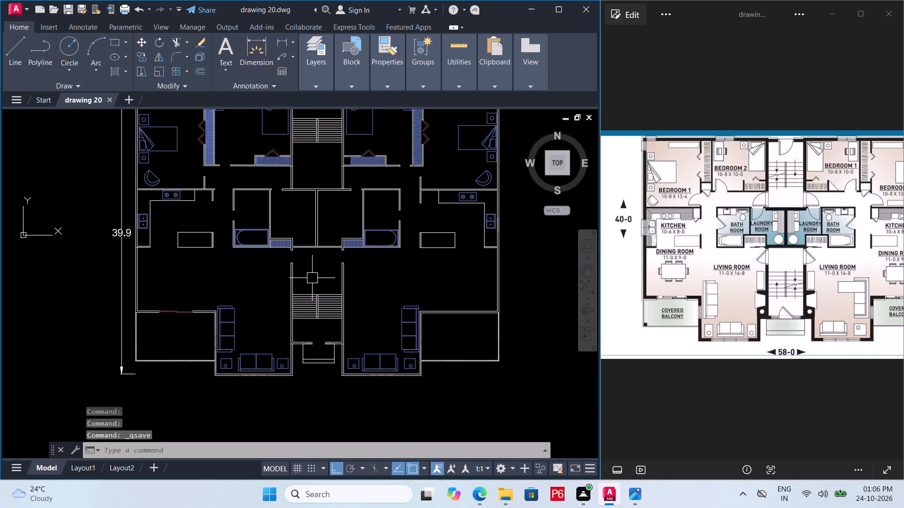
# Draw a vanity counter rectangle about 2.8 by 1.2 from the inner top-left corner of the left unit's bathroom.
pyautogui.scroll(-1, 310, 279)
pyautogui.moveTo(309, 281); pyautogui.dragTo(280, 288, button='middle')
pyautogui.scroll(2, 293, 267)
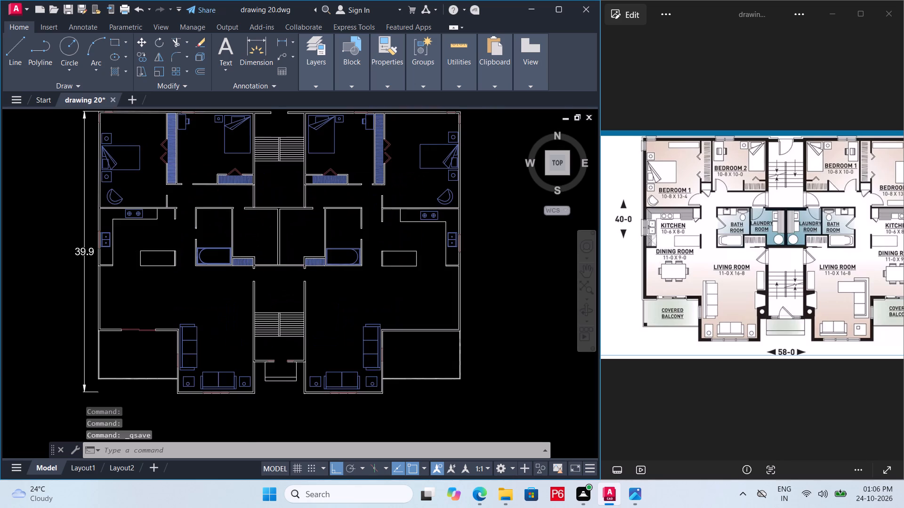
pyautogui.moveTo(293, 267); pyautogui.dragTo(339, 281, button='middle')
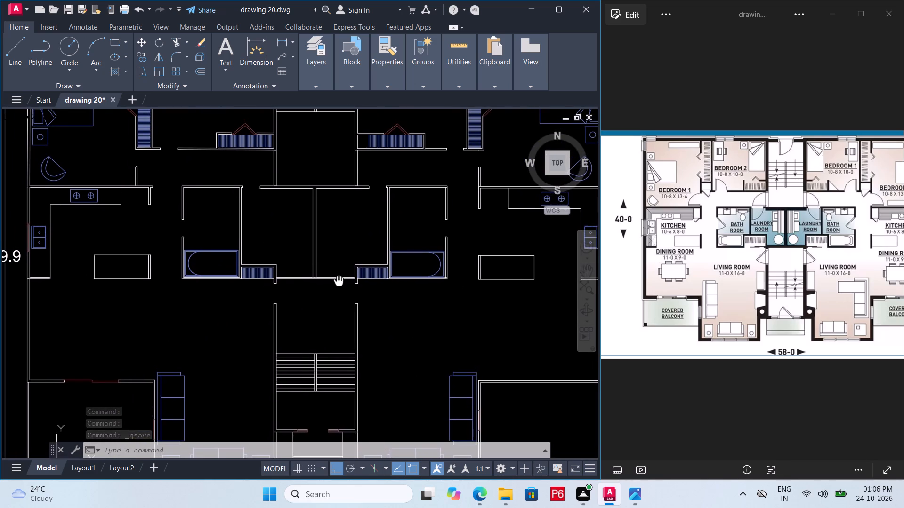
pyautogui.moveTo(339, 281); pyautogui.dragTo(338, 289, button='middle')
pyautogui.scroll(1, 193, 229)
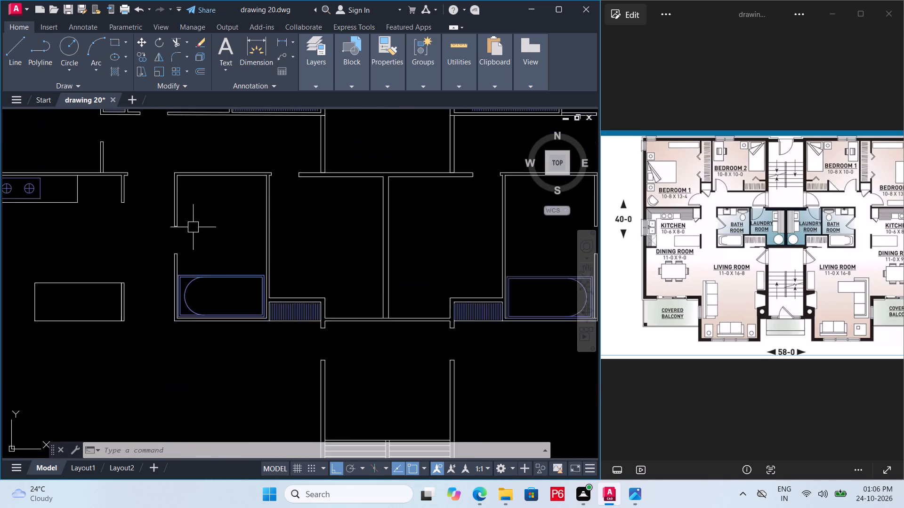
pyautogui.scroll(1, 193, 227)
pyautogui.moveTo(186, 208); pyautogui.dragTo(190, 283, button='middle')
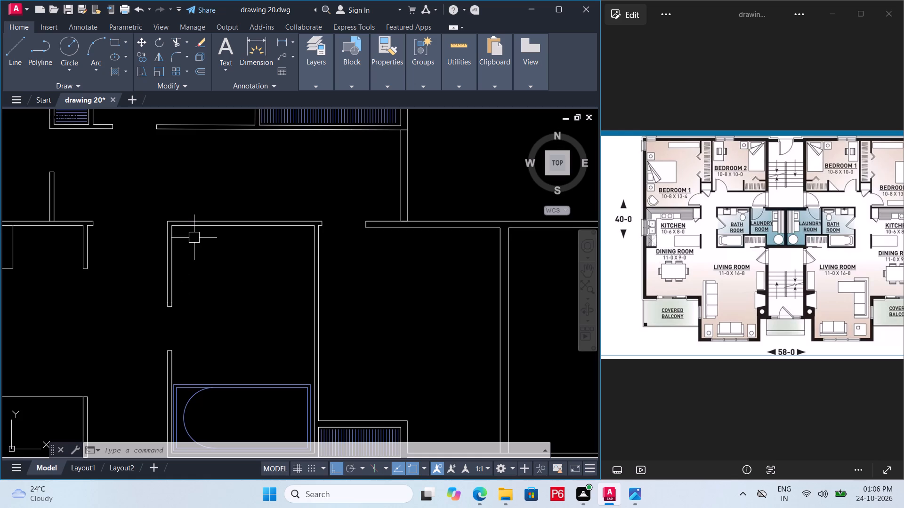
pyautogui.scroll(2, 187, 229)
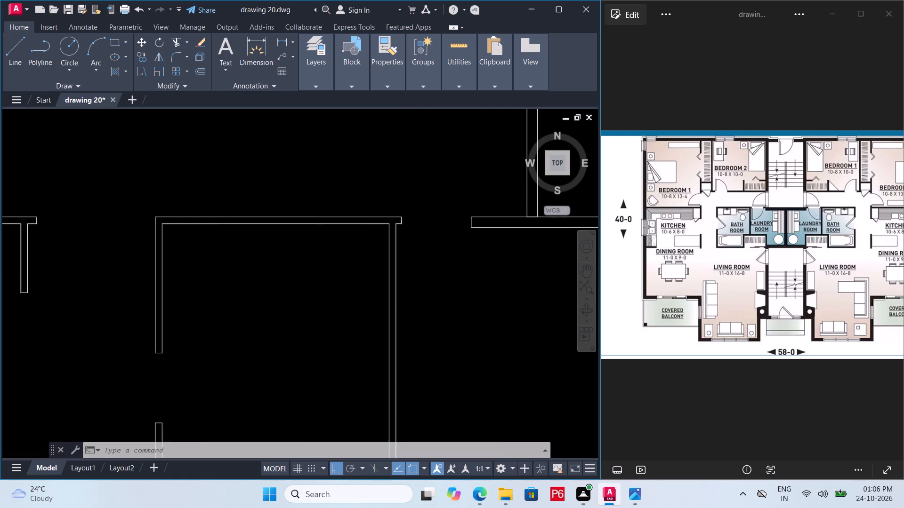
pyautogui.scroll(1, 187, 229)
pyautogui.write('rec')
pyautogui.press('space')
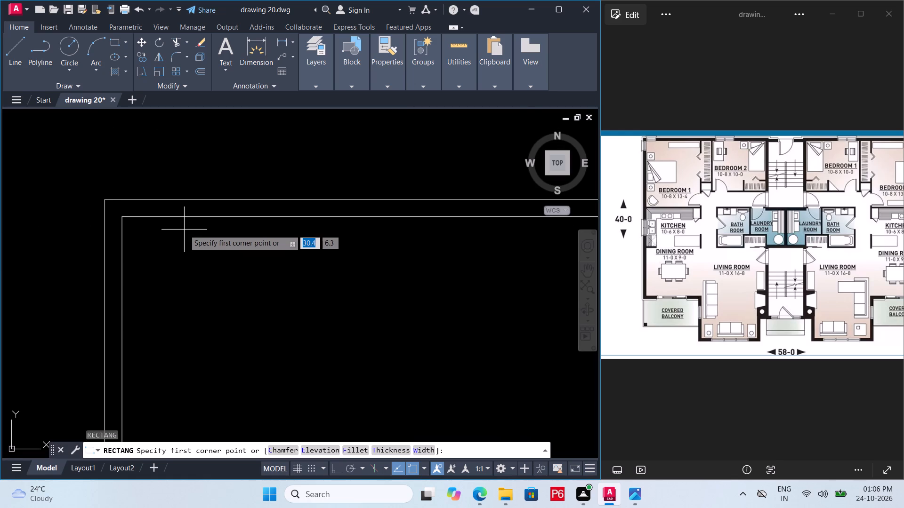
pyautogui.click(127, 222)
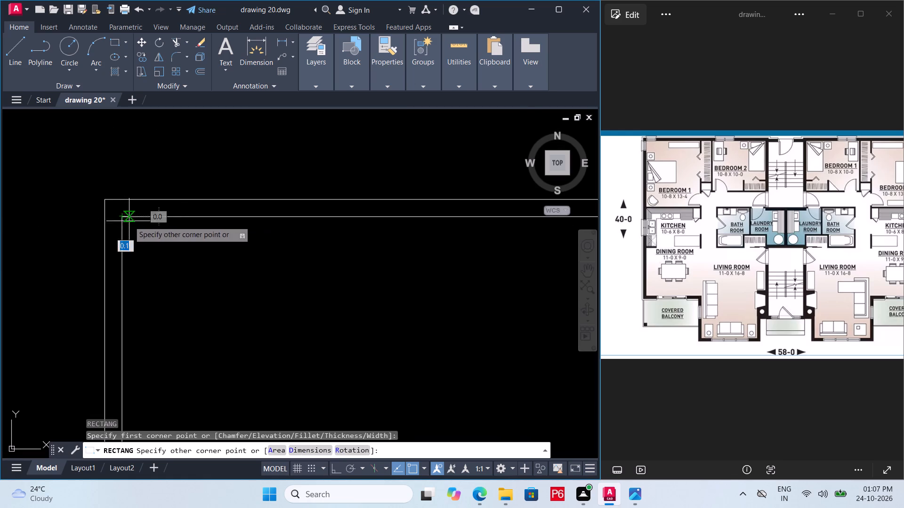
pyautogui.moveTo(405, 337); pyautogui.dragTo(294, 299, button='middle')
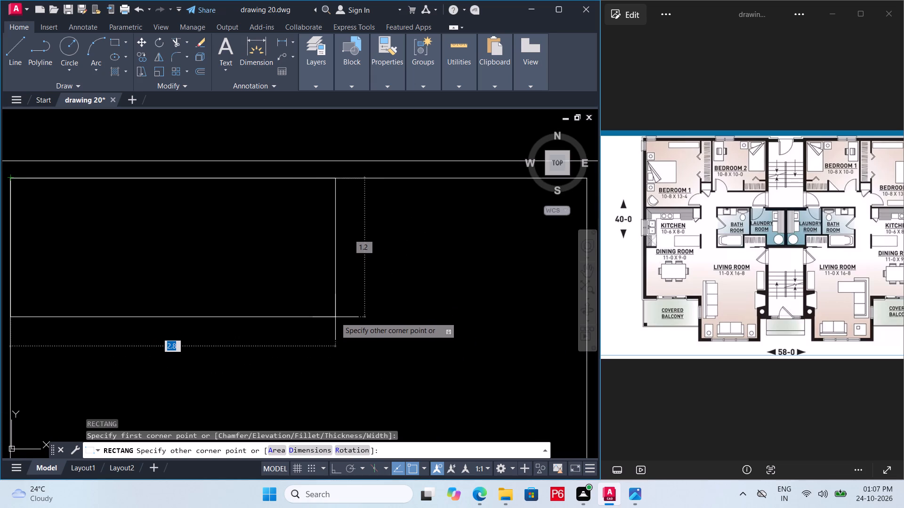
pyautogui.click(324, 318)
pyautogui.scroll(-1, 357, 312)
# Draw a nearly square basin rectangle inside the vanity counter, near its middle and just inside its long edges.
pyautogui.moveTo(360, 313); pyautogui.dragTo(402, 317, button='middle')
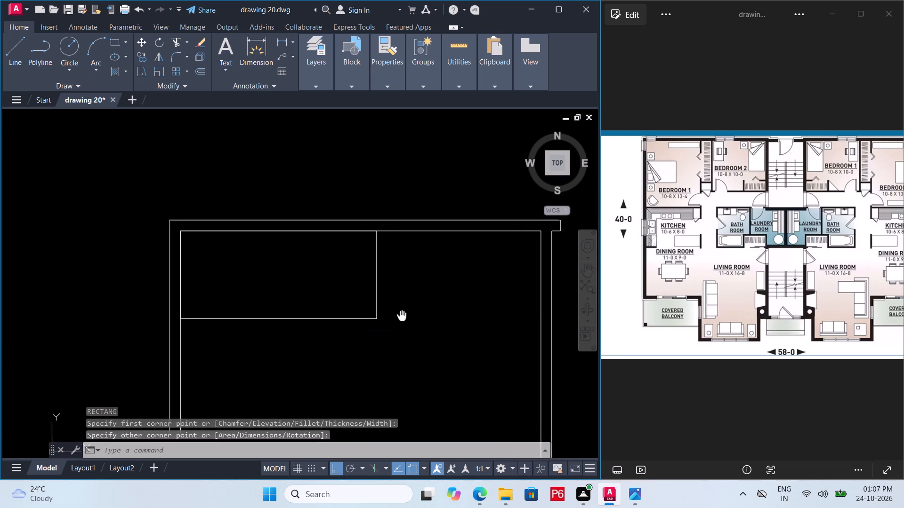
pyautogui.moveTo(402, 317); pyautogui.dragTo(385, 310, button='middle')
pyautogui.scroll(1, 242, 266)
pyautogui.write('rec')
pyautogui.press('space')
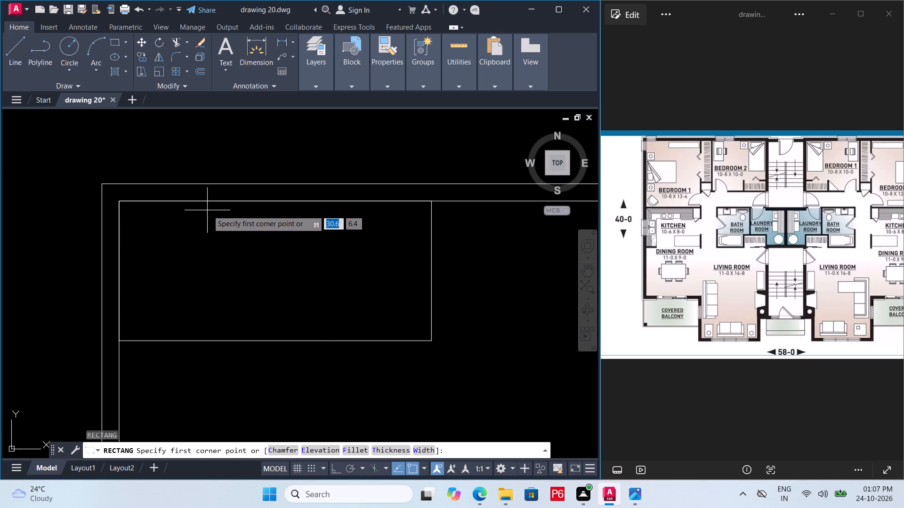
pyautogui.click(214, 206)
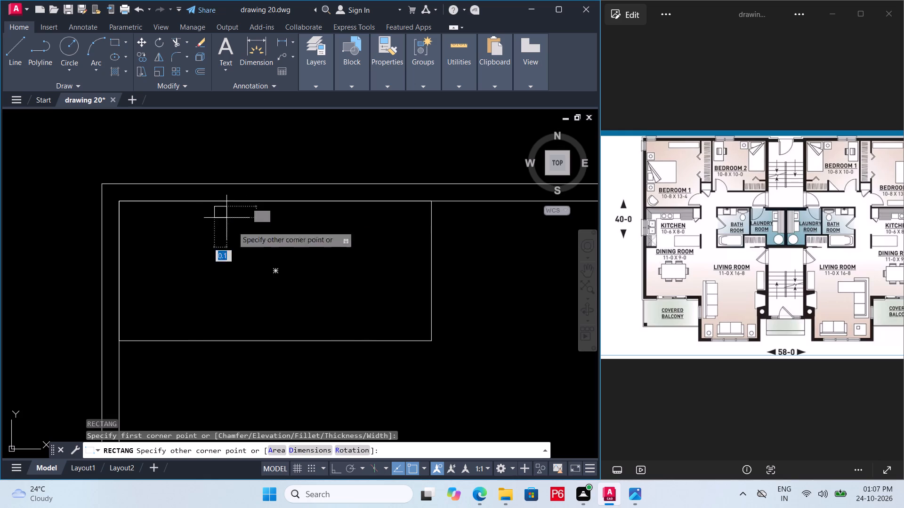
pyautogui.click(330, 329)
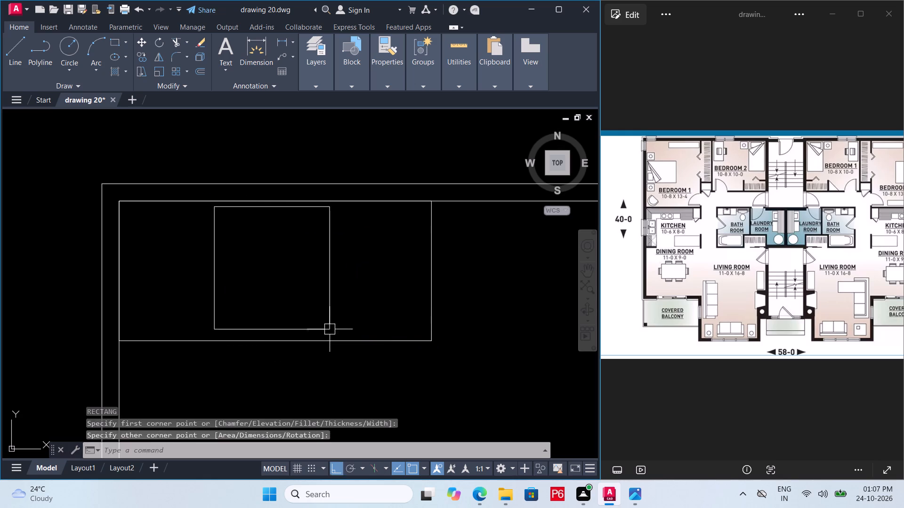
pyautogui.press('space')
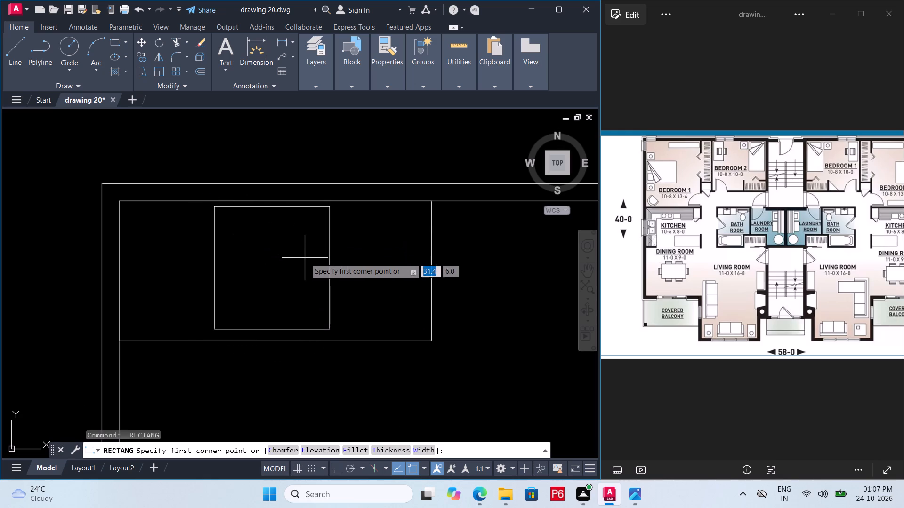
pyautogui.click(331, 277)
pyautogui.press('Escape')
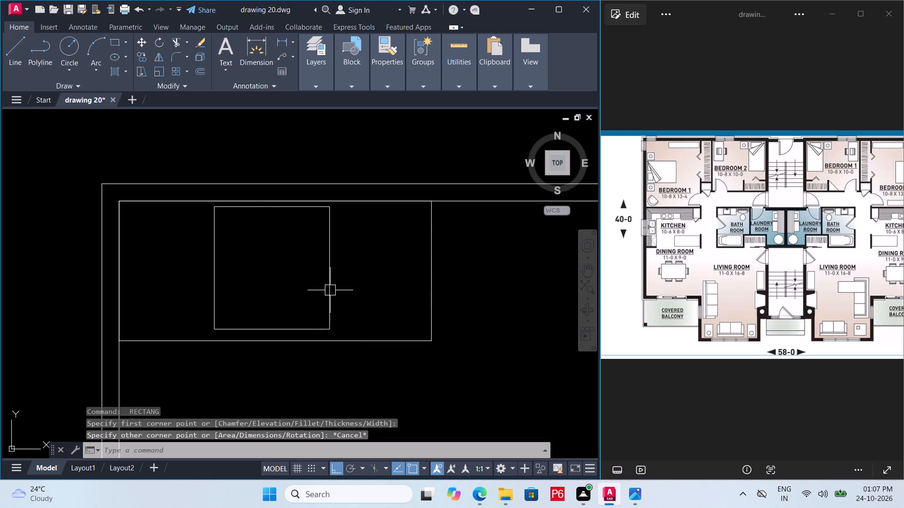
# Offset the basin rectangle inward by about 0.1 to form its inner rim, and save the drawing.
pyautogui.click(331, 289)
pyautogui.press('o')
pyautogui.press('Return')
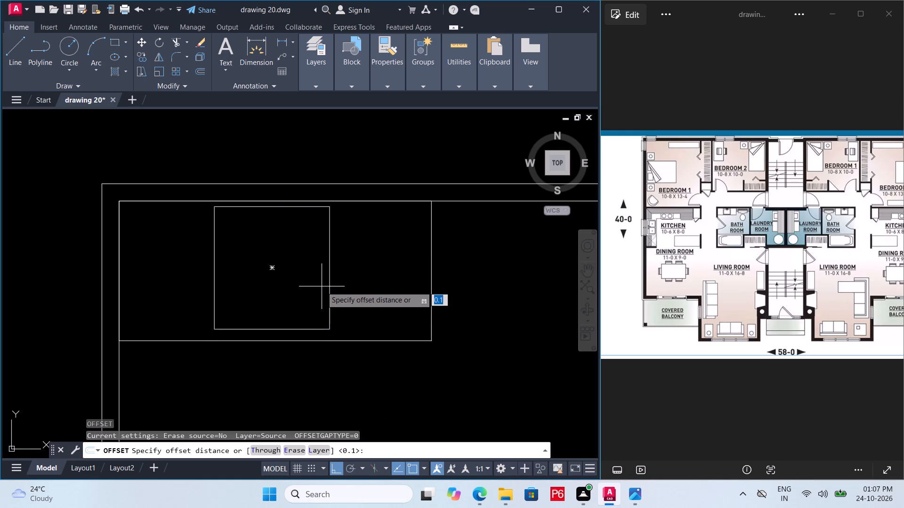
pyautogui.click(322, 286)
pyautogui.click(328, 281)
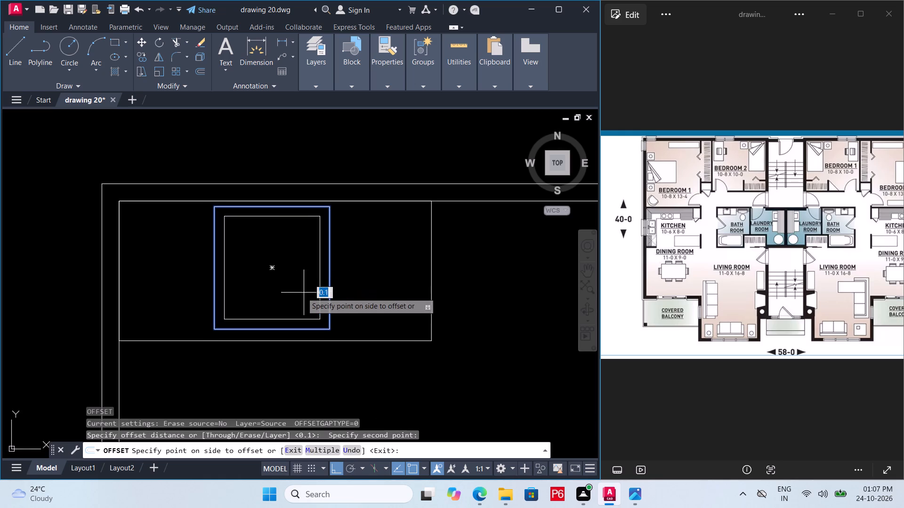
pyautogui.click(300, 294)
pyautogui.hotkey('ctrl', 's')
pyautogui.hotkey('ctrl', 's')
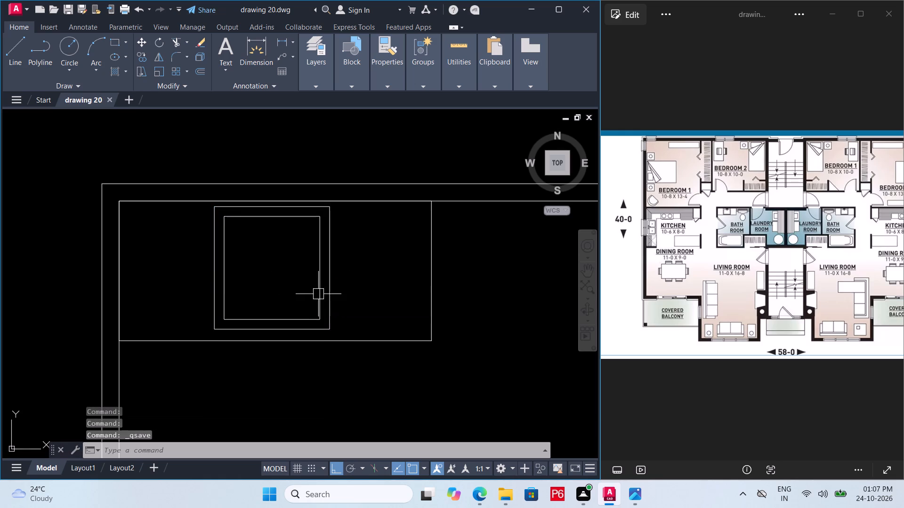
# Draw a small circle centred on the midpoint of the inner basin rectangle's top edge.
pyautogui.scroll(2, 278, 213)
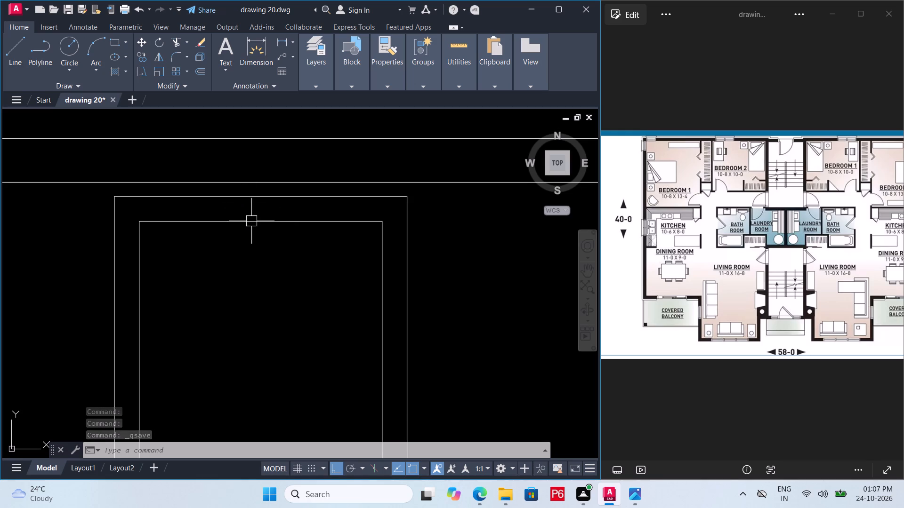
pyautogui.press('c')
pyautogui.press('space')
pyautogui.click(261, 225)
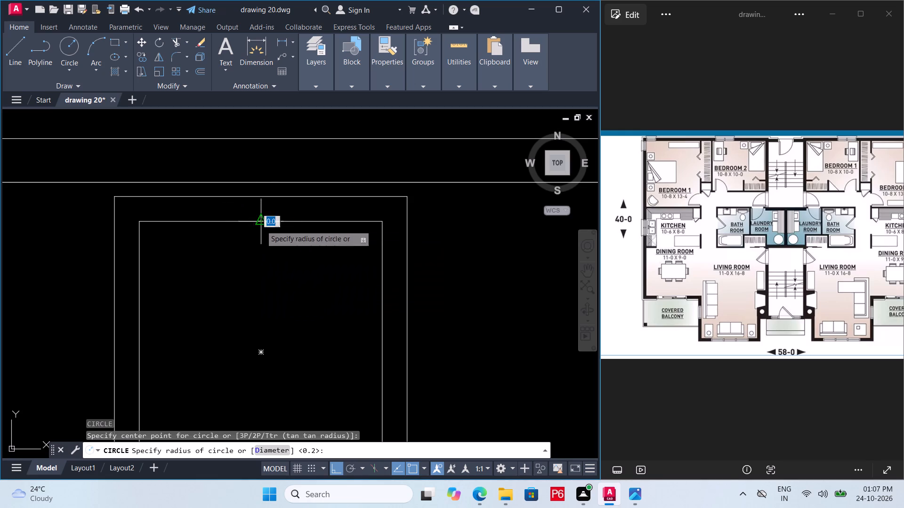
pyautogui.click(260, 242)
pyautogui.press('Escape')
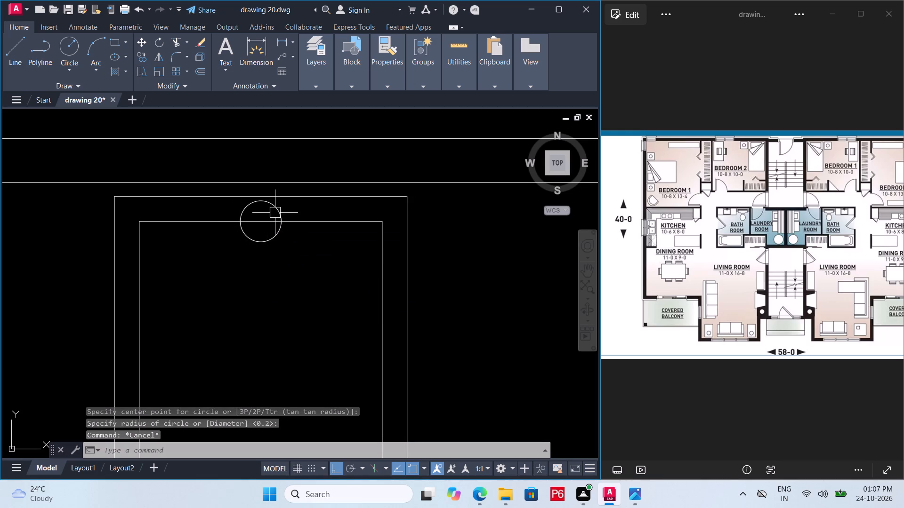
# Trim away the half of the circle above the inner basin edge, and save the drawing.
pyautogui.write('tr')
pyautogui.press('space')
pyautogui.press('space')
pyautogui.click(277, 207)
pyautogui.scroll(-2, 254, 209)
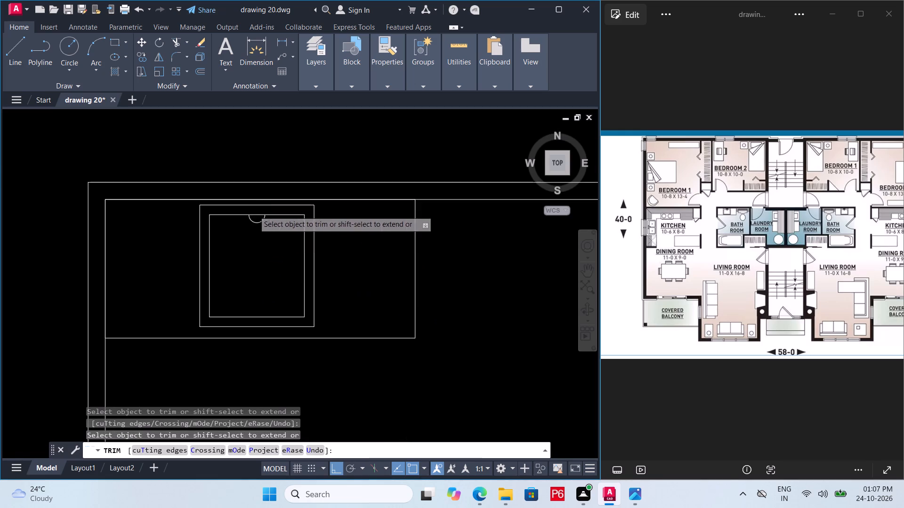
pyautogui.hotkey('ctrl', 's')
pyautogui.hotkey('ctrl', 's')
pyautogui.hotkey('ctrl', 's')
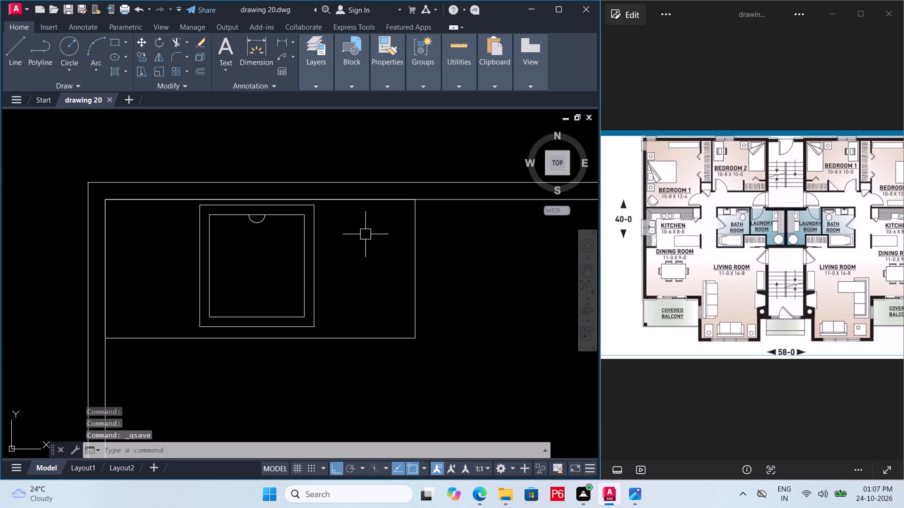
# Define the vanity counter, both basin rectangles and the half circle as a block named sinn.
pyautogui.scroll(-1, 348, 235)
pyautogui.click(424, 240)
pyautogui.moveTo(216, 342); pyautogui.dragTo(218, 337)
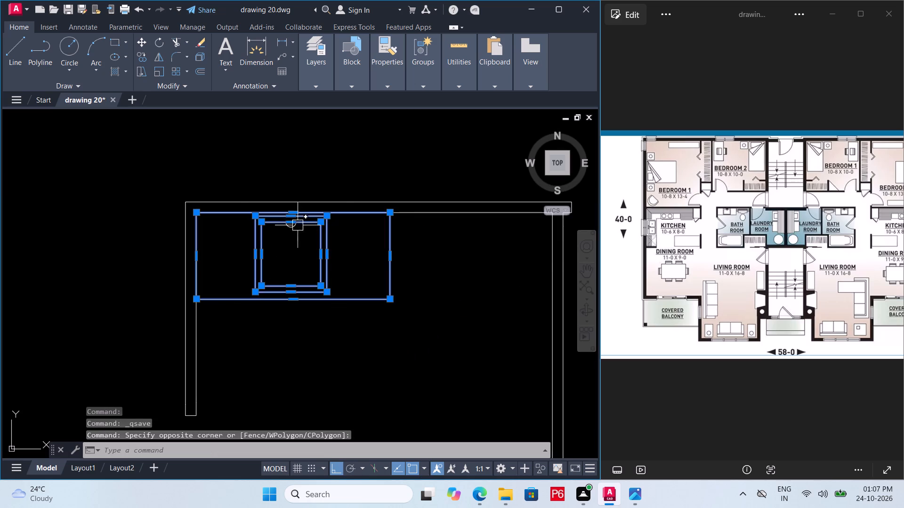
pyautogui.scroll(1, 298, 225)
pyautogui.click(296, 225)
pyautogui.write('b')
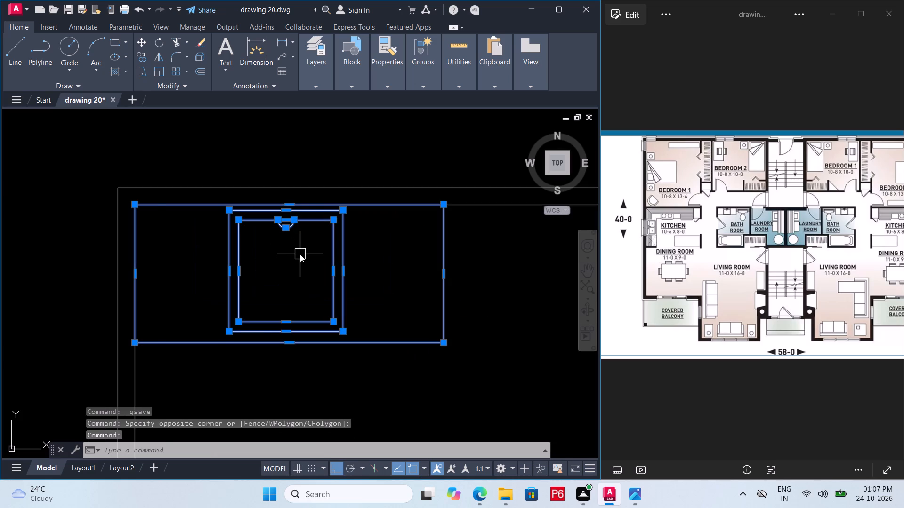
pyautogui.press('space')
pyautogui.write('si')
pyautogui.write('nn')
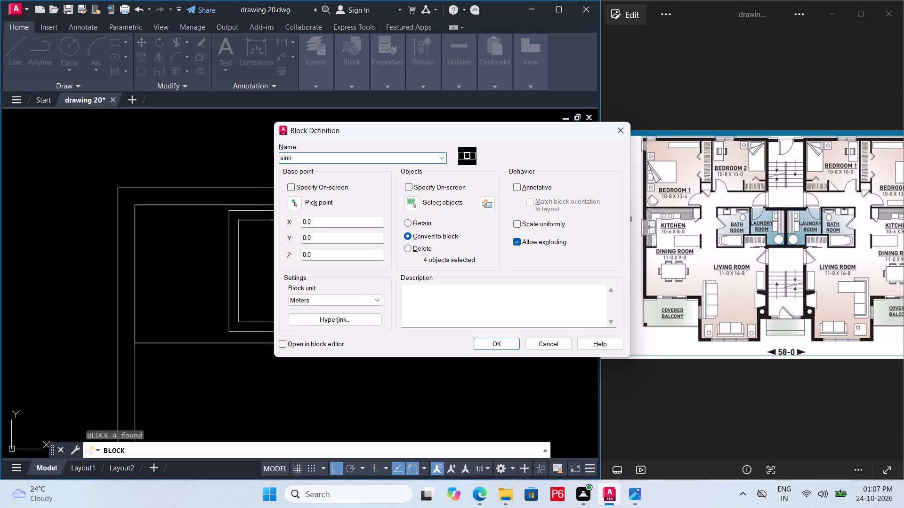
pyautogui.click(513, 345)
# Assign the vanity block to the furniture layer and save the drawing.
pyautogui.click(486, 310)
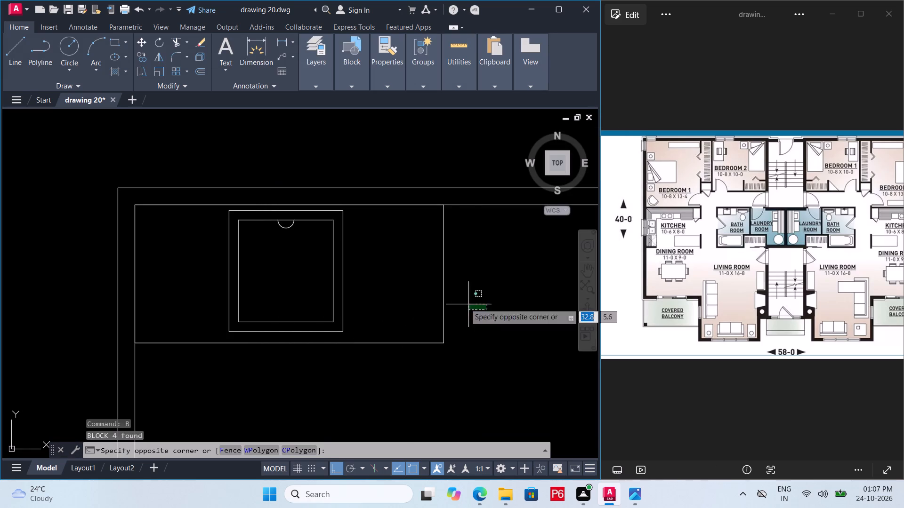
pyautogui.scroll(-3, 380, 283)
pyautogui.click(342, 303)
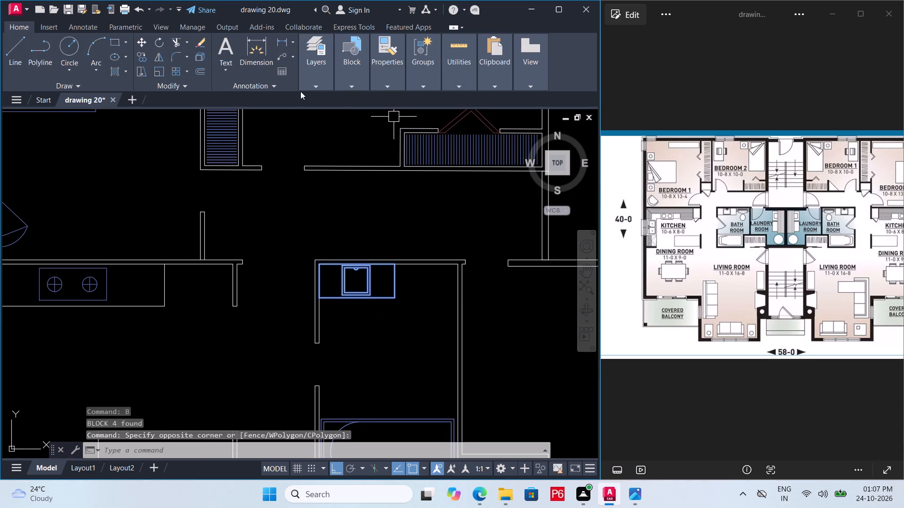
pyautogui.click(307, 85)
pyautogui.click(394, 103)
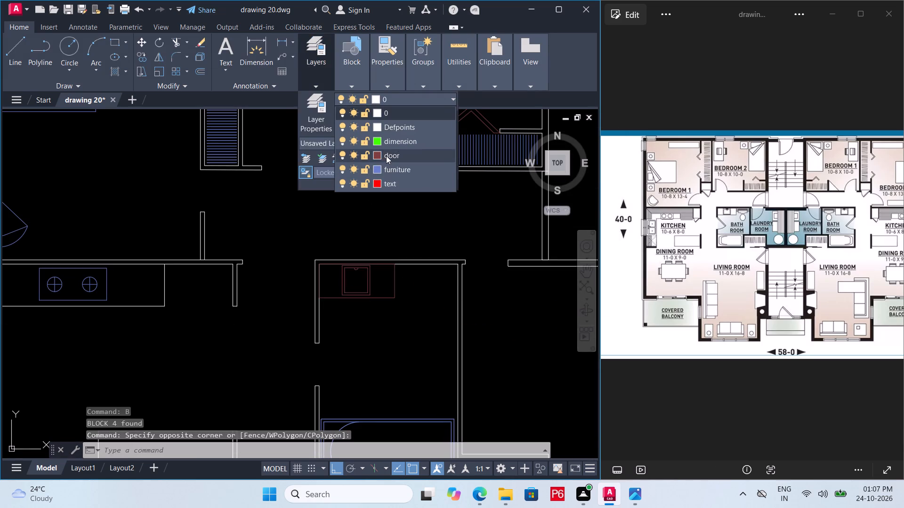
pyautogui.click(389, 169)
pyautogui.click(414, 311)
pyautogui.click(356, 341)
pyautogui.press('space')
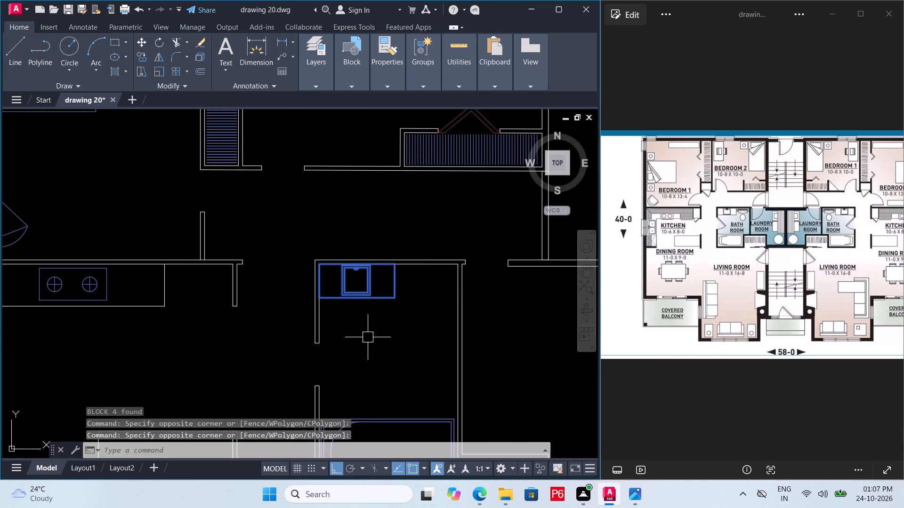
pyautogui.press('Escape')
pyautogui.keyDown('ctrl'); pyautogui.scroll(-1, 398, 230); pyautogui.keyUp('ctrl')
pyautogui.keyDown('ctrl'); pyautogui.moveTo(396, 230); pyautogui.dragTo(369, 219, button='middle'); pyautogui.keyUp('ctrl')
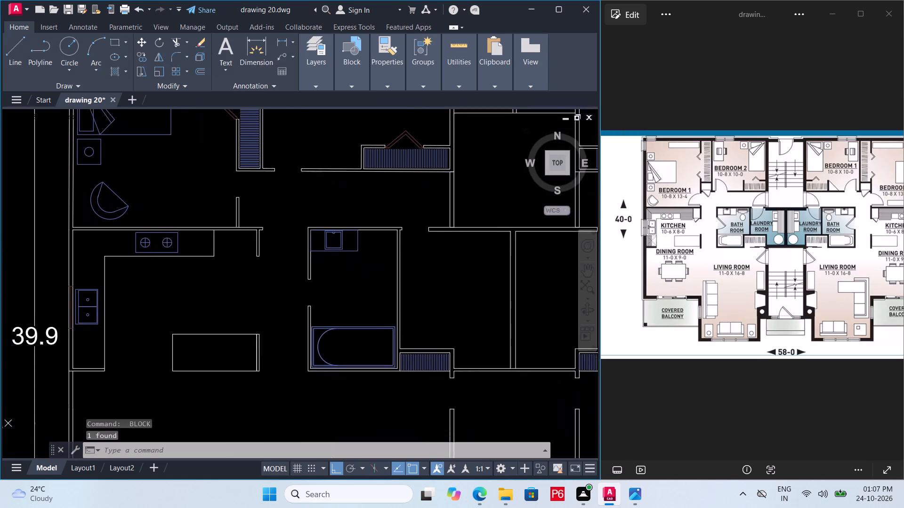
pyautogui.keyDown('ctrl'); pyautogui.moveTo(369, 219); pyautogui.dragTo(365, 219, button='middle'); pyautogui.keyUp('ctrl')
pyautogui.hotkey('ctrl', 's')
# Copy the vanity block by its top-right corner to the inner top-right corner of the right unit's bathroom, and save the drawing.
pyautogui.click(323, 241)
pyautogui.moveTo(380, 245); pyautogui.dragTo(278, 259, button='middle')
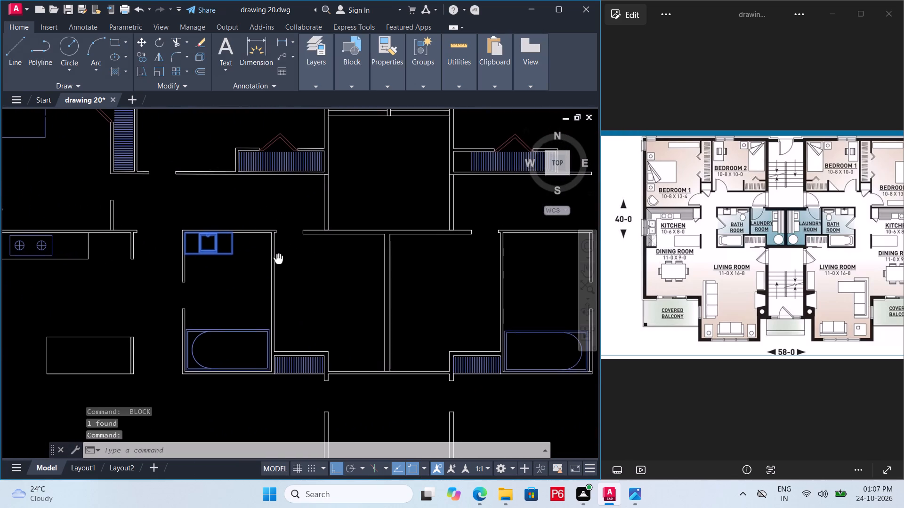
pyautogui.moveTo(278, 259); pyautogui.dragTo(277, 259, button='middle')
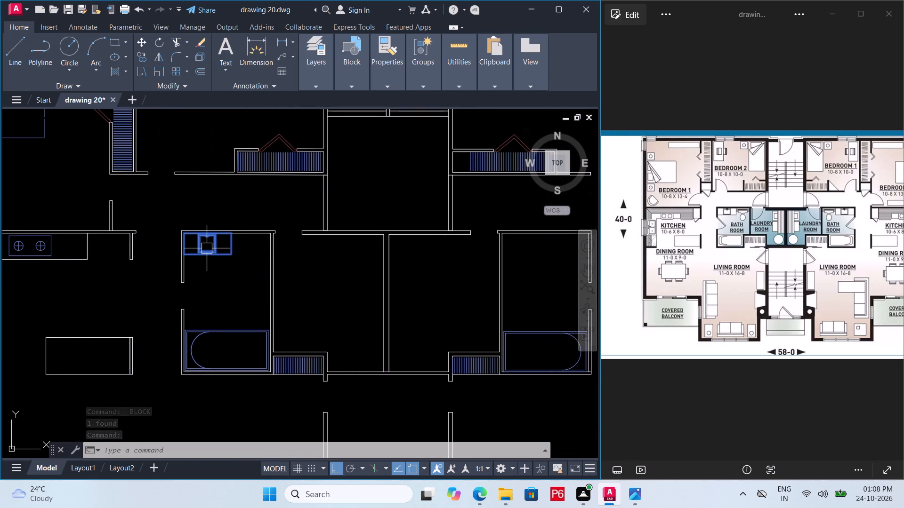
pyautogui.moveTo(188, 233); pyautogui.dragTo(178, 233, button='middle')
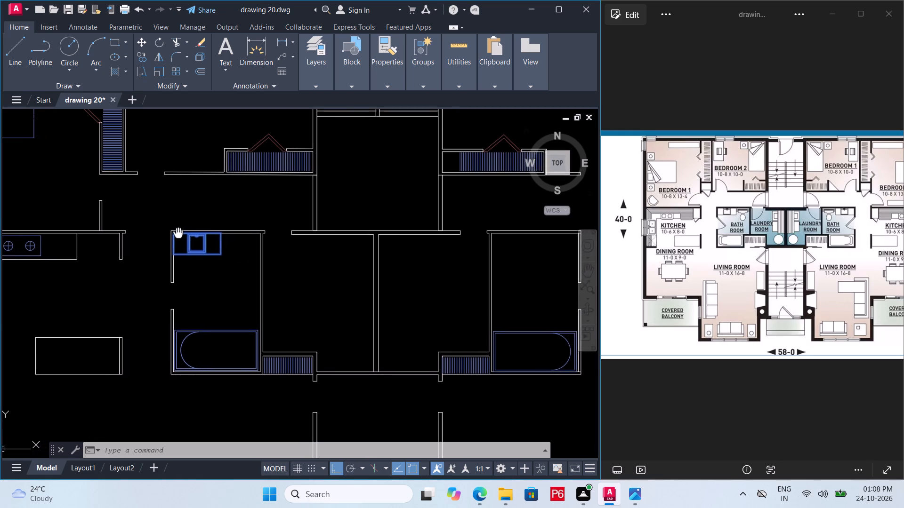
pyautogui.moveTo(178, 233); pyautogui.dragTo(176, 236, button='middle')
pyautogui.scroll(2, 221, 237)
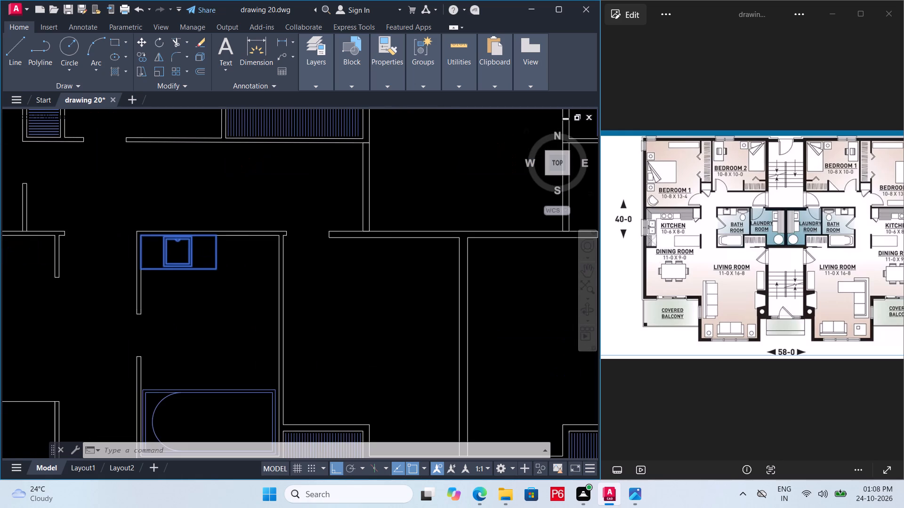
pyautogui.write('co')
pyautogui.press('space')
pyautogui.click(215, 234)
pyautogui.scroll(-3, 347, 242)
pyautogui.moveTo(283, 247); pyautogui.dragTo(278, 247, button='middle')
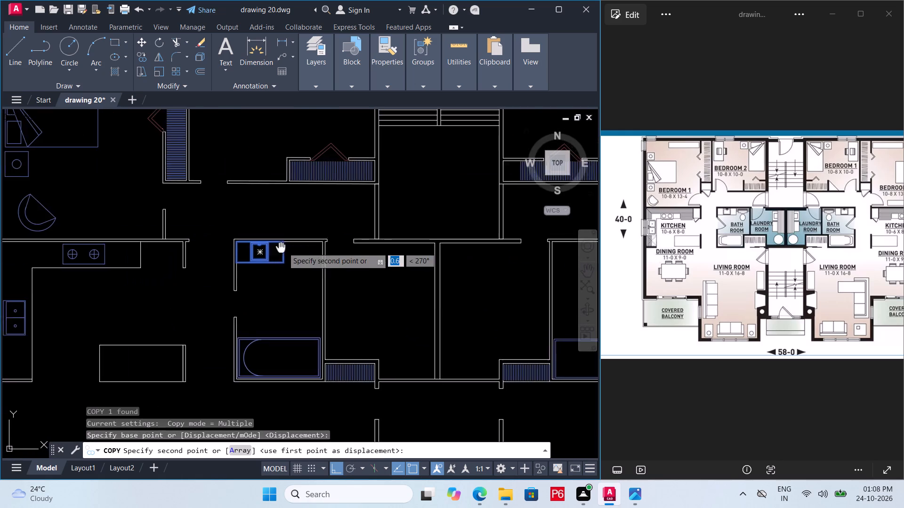
pyautogui.moveTo(278, 247); pyautogui.dragTo(271, 247, button='middle')
pyautogui.scroll(3, 494, 246)
pyautogui.click(502, 238)
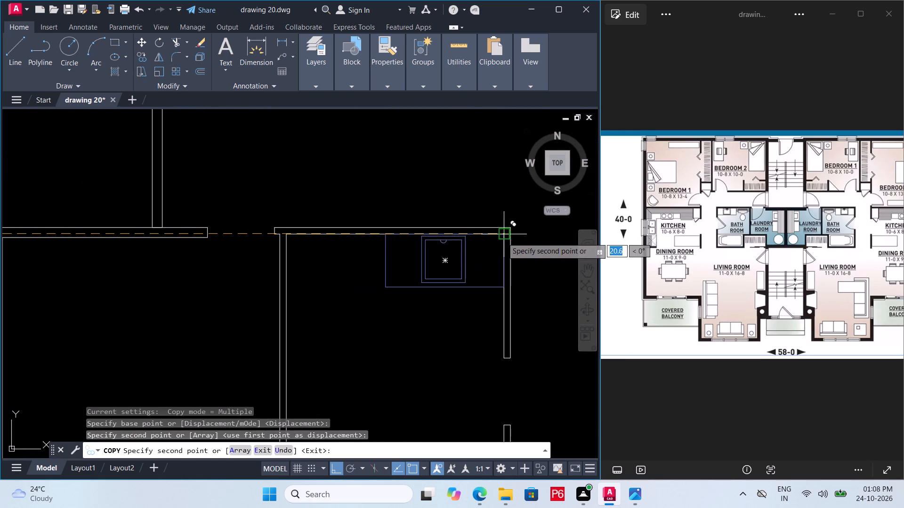
pyautogui.scroll(-3, 465, 231)
pyautogui.hotkey('ctrl', 's')
pyautogui.hotkey('ctrl', 's')
pyautogui.hotkey('ctrl', 's')
# Draw a toilet tank rectangle about 1.9 by 0.8 between the vanity and the right wall of the left unit's bathroom.
pyautogui.scroll(-1, 414, 244)
pyautogui.moveTo(414, 244); pyautogui.dragTo(509, 271, button='middle')
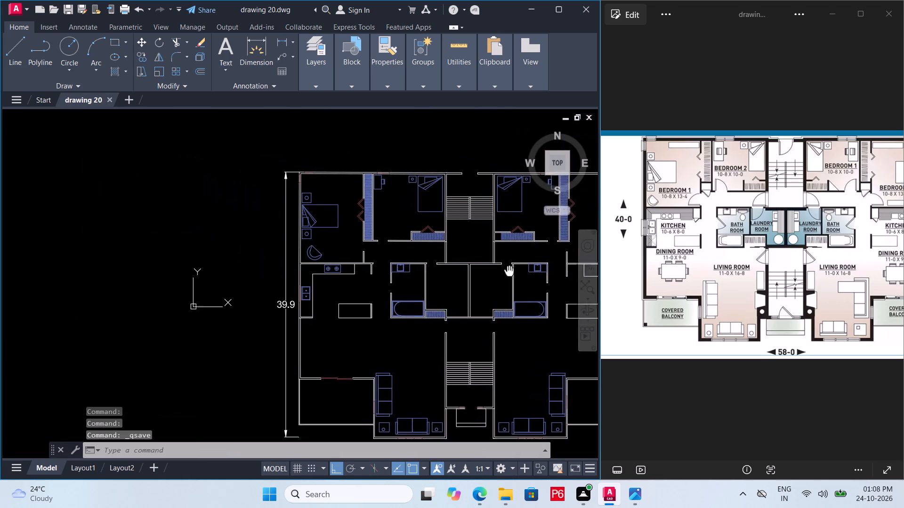
pyautogui.moveTo(509, 271); pyautogui.dragTo(517, 273, button='middle')
pyautogui.scroll(3, 436, 286)
pyautogui.moveTo(420, 248); pyautogui.dragTo(374, 237, button='middle')
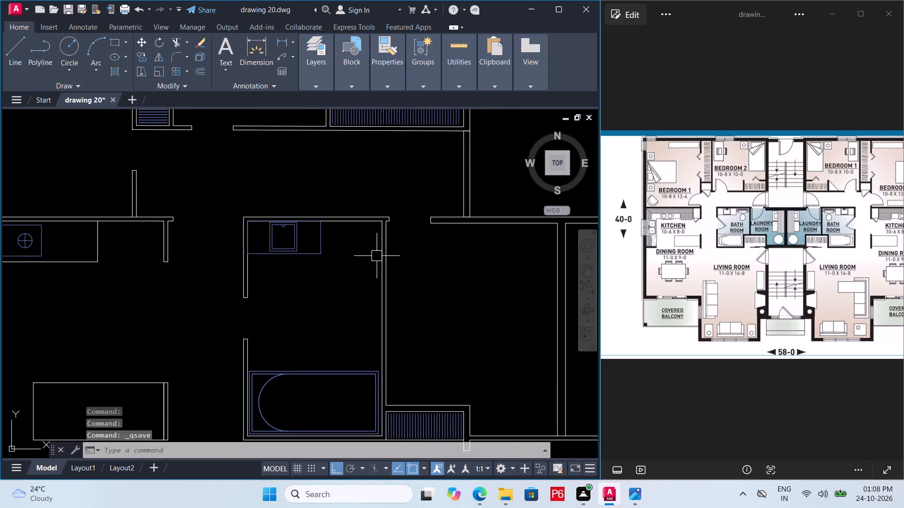
pyautogui.moveTo(340, 258); pyautogui.dragTo(321, 222, button='middle')
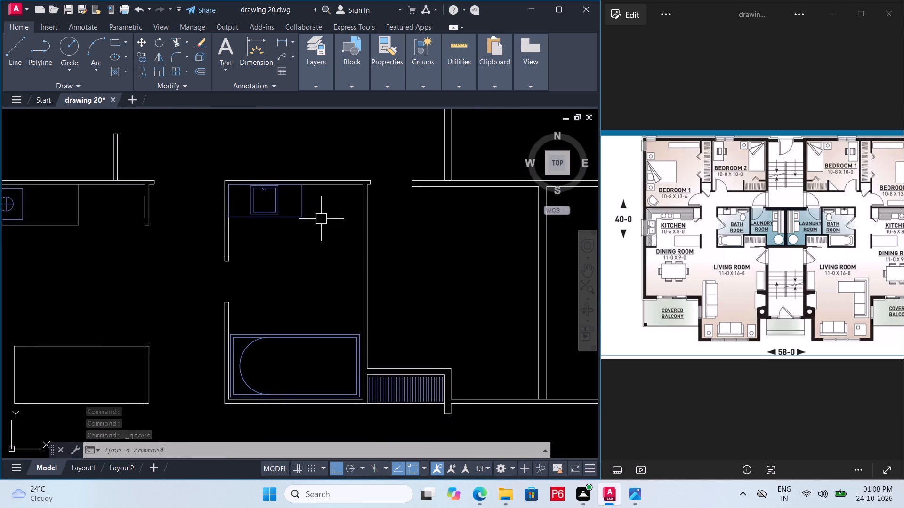
pyautogui.scroll(2, 341, 198)
pyautogui.write('rec')
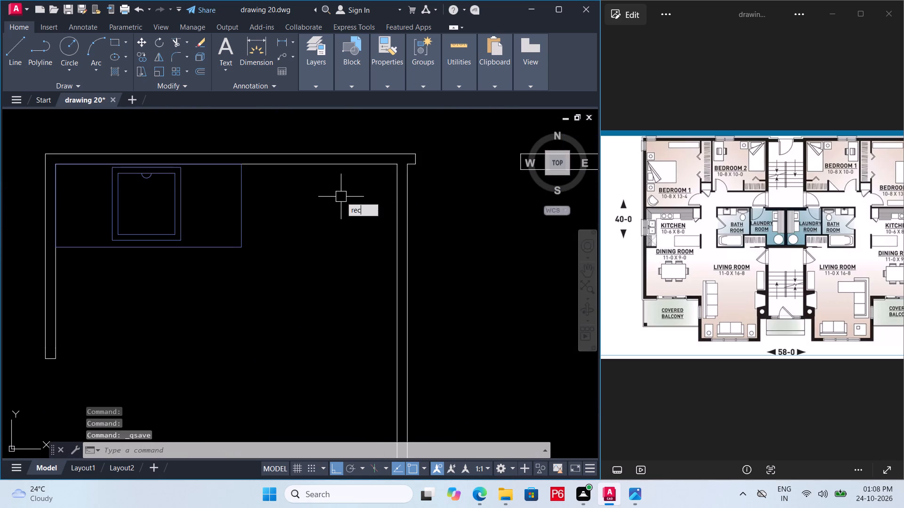
pyautogui.press('space')
pyautogui.scroll(1, 264, 170)
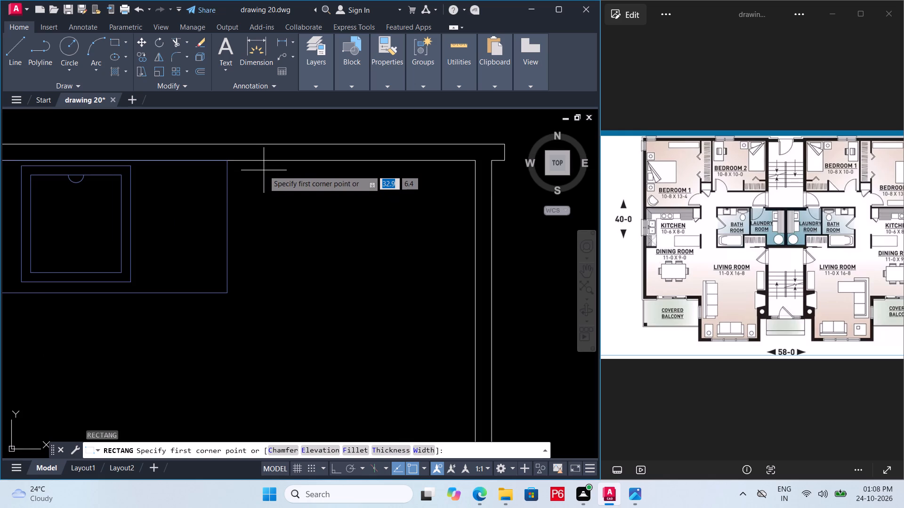
pyautogui.click(259, 167)
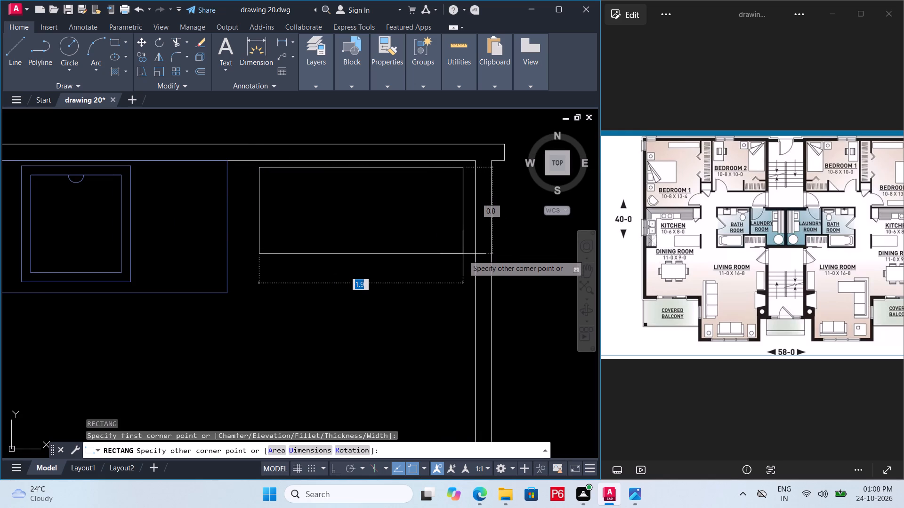
pyautogui.click(467, 255)
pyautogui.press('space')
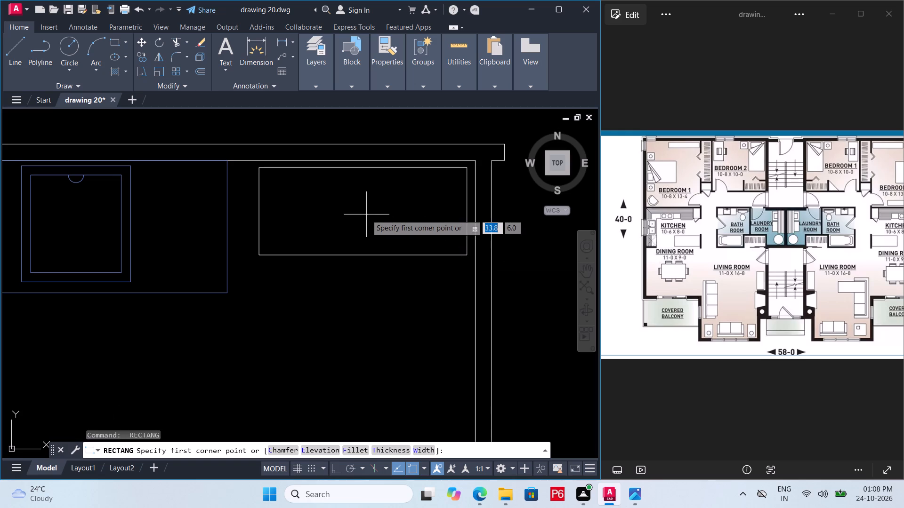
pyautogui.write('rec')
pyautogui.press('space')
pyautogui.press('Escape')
# Draw a smaller rectangle about 1.4 by 0.6 inside the toilet tank rectangle.
pyautogui.write('rec')
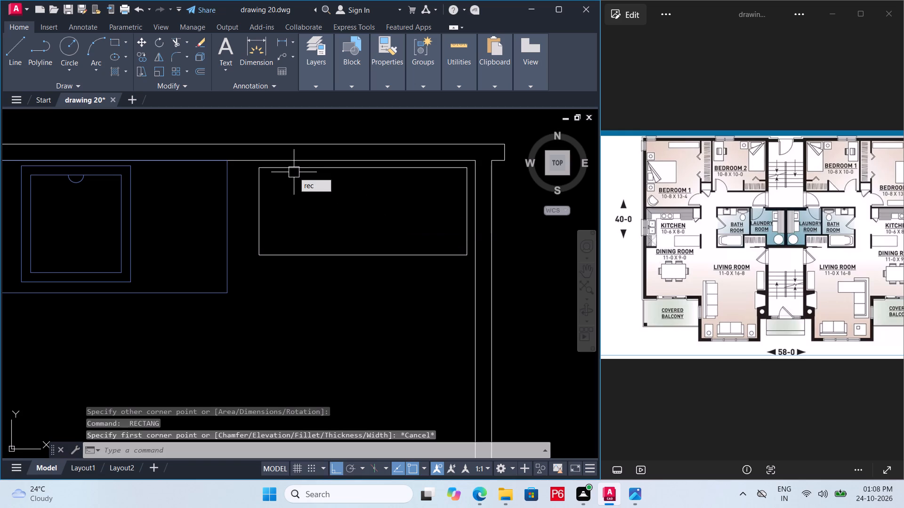
pyautogui.press('space')
pyautogui.click(294, 174)
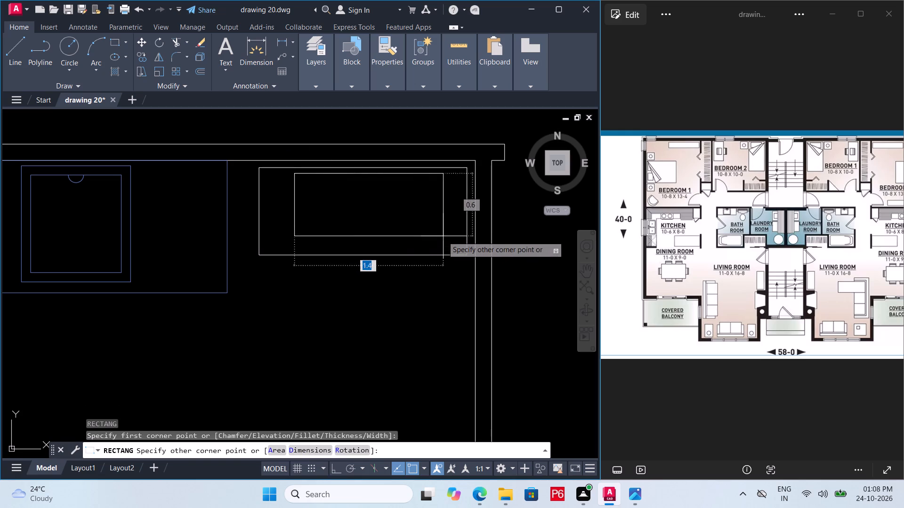
pyautogui.click(442, 238)
pyautogui.press('Escape')
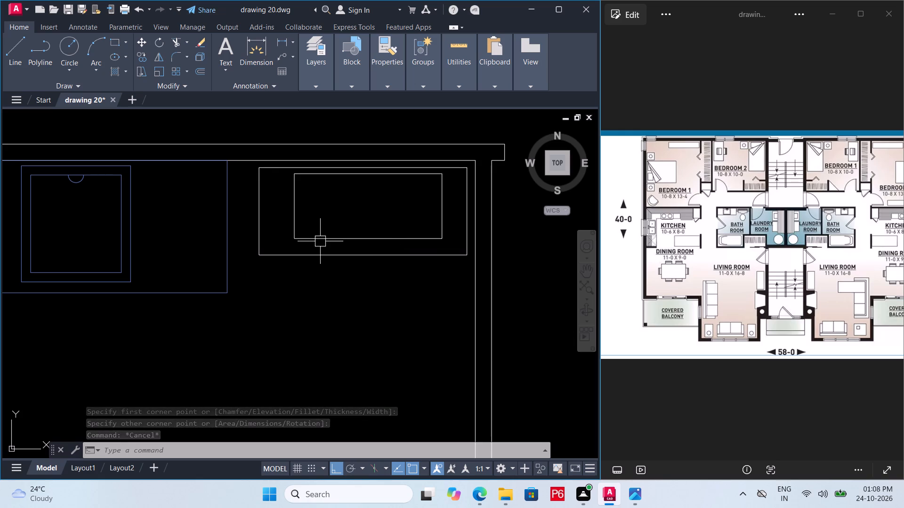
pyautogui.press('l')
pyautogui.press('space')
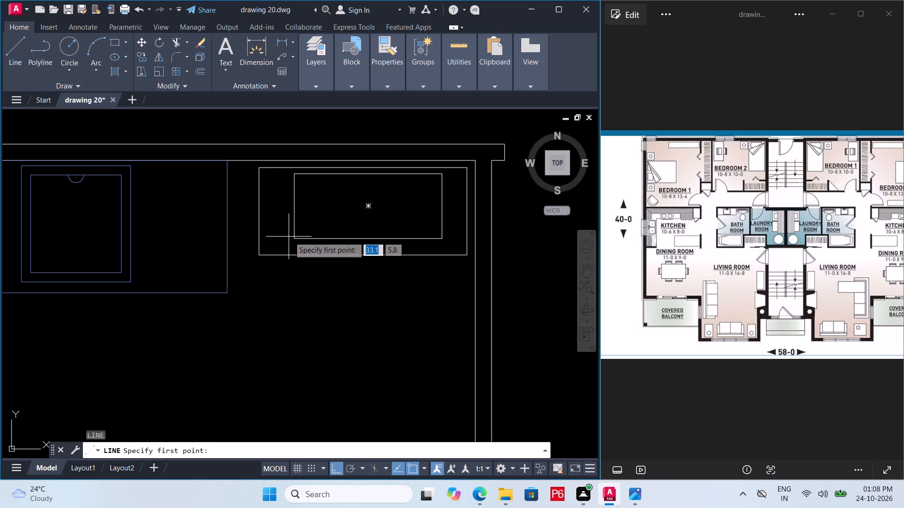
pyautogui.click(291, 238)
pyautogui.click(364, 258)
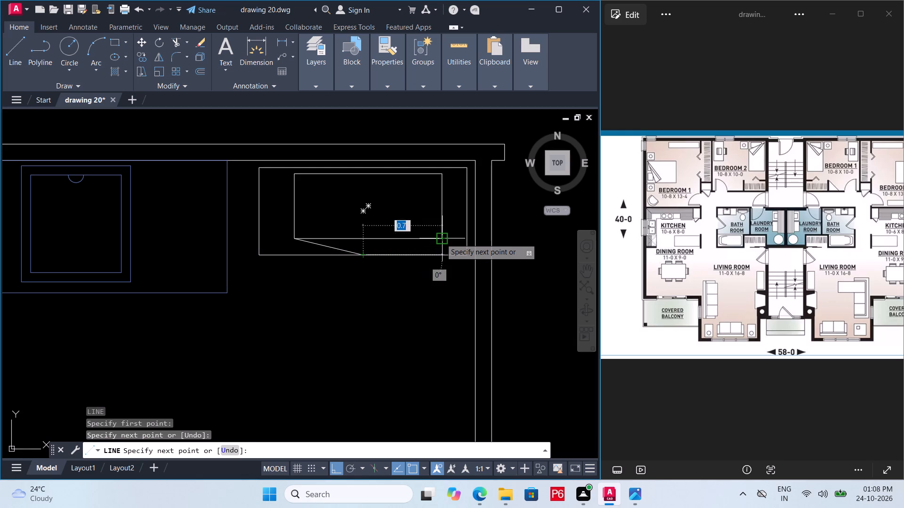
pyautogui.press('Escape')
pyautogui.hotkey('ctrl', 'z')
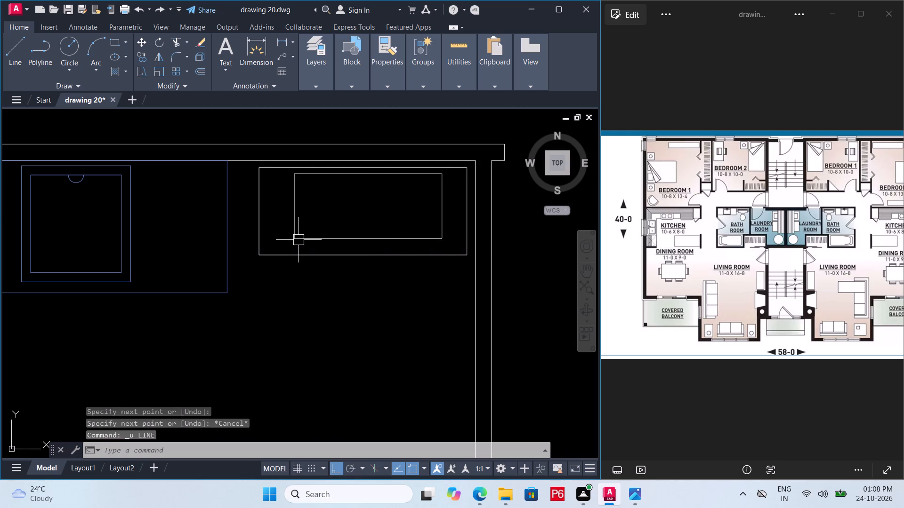
# Draw a shallow V of two lines from the inner rectangle's bottom corners, meeting near the middle of the tank's bottom edge.
pyautogui.write('l')
pyautogui.press('space')
pyautogui.click(299, 240)
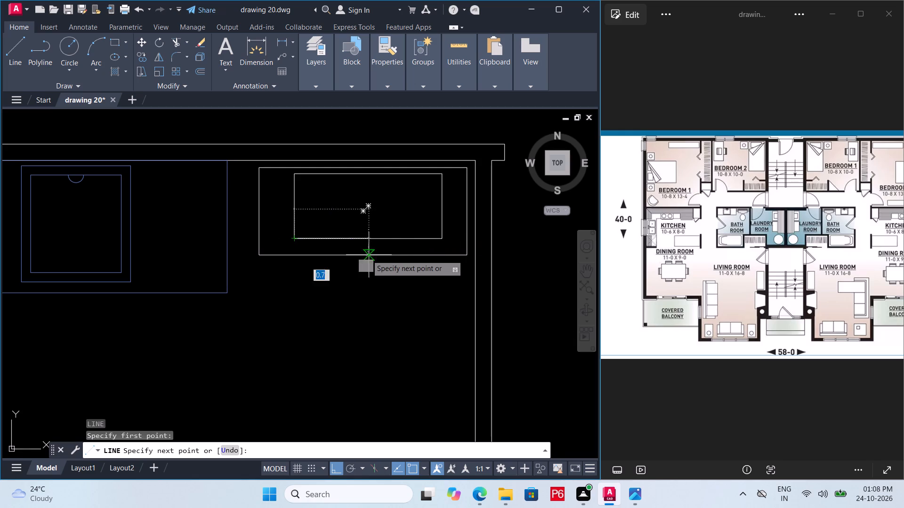
pyautogui.moveTo(373, 257); pyautogui.dragTo(378, 255)
pyautogui.click(440, 239)
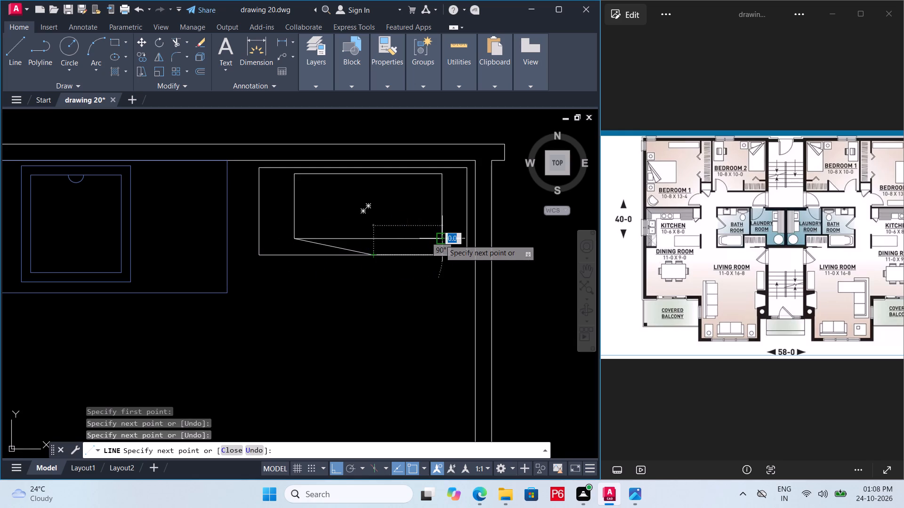
pyautogui.press('Escape')
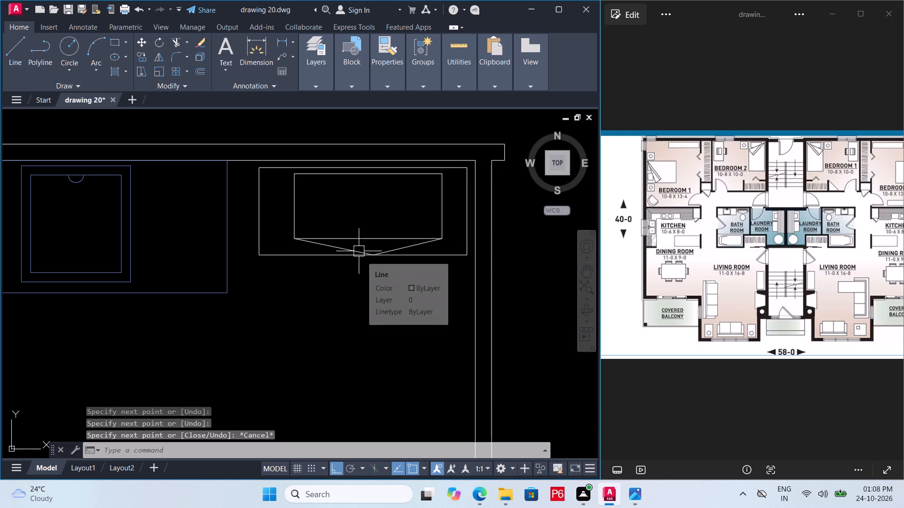
pyautogui.press('e')
pyautogui.press('Escape')
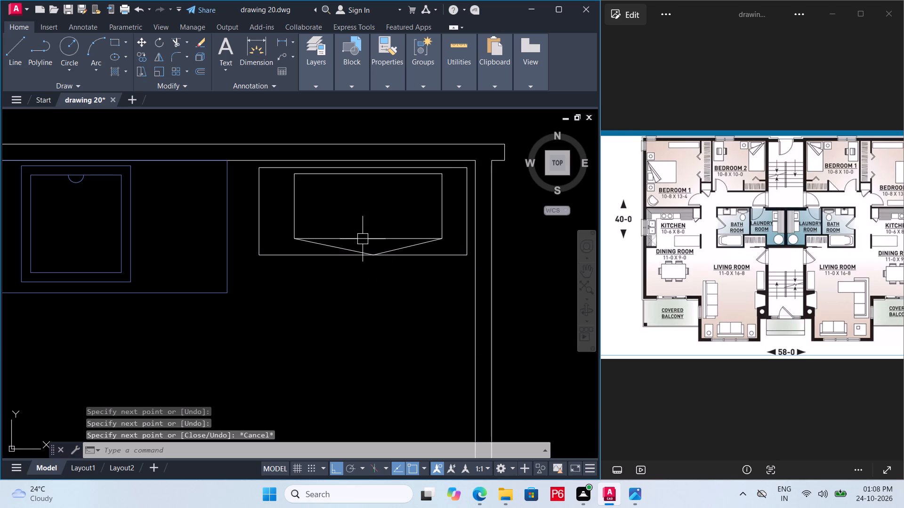
# Trim away the inner rectangle's bottom edge above the V, and save the drawing.
pyautogui.write('tr')
pyautogui.press('space')
pyautogui.press('space')
pyautogui.click(363, 239)
pyautogui.keyDown('ctrl'); pyautogui.scroll(-2, 353, 243); pyautogui.keyUp('ctrl')
pyautogui.keyDown('ctrl'); pyautogui.moveTo(352, 243); pyautogui.dragTo(326, 244, button='middle'); pyautogui.keyUp('ctrl')
pyautogui.hotkey('ctrl', 's')
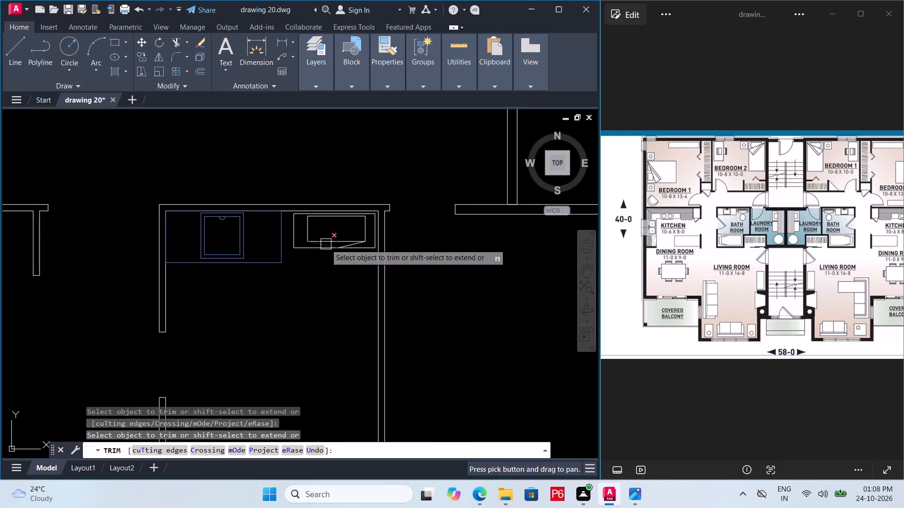
pyautogui.hotkey('ctrl', 's')
pyautogui.hotkey('ctrl', 's')
pyautogui.scroll(3, 338, 238)
pyautogui.write('tr')
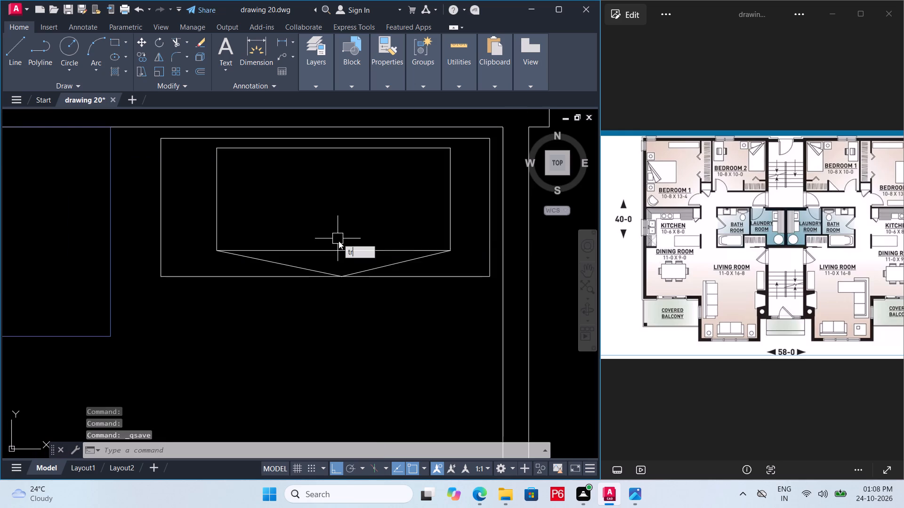
pyautogui.press('space')
pyautogui.press('space')
pyautogui.click(336, 246)
pyautogui.scroll(-2, 347, 224)
pyautogui.hotkey('ctrl', 's')
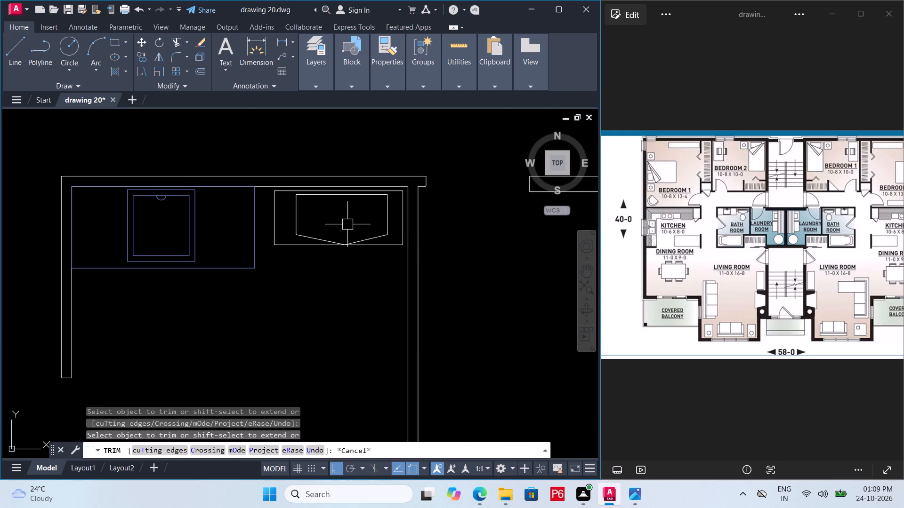
pyautogui.hotkey('ctrl', 's')
pyautogui.hotkey('ctrl', 's')
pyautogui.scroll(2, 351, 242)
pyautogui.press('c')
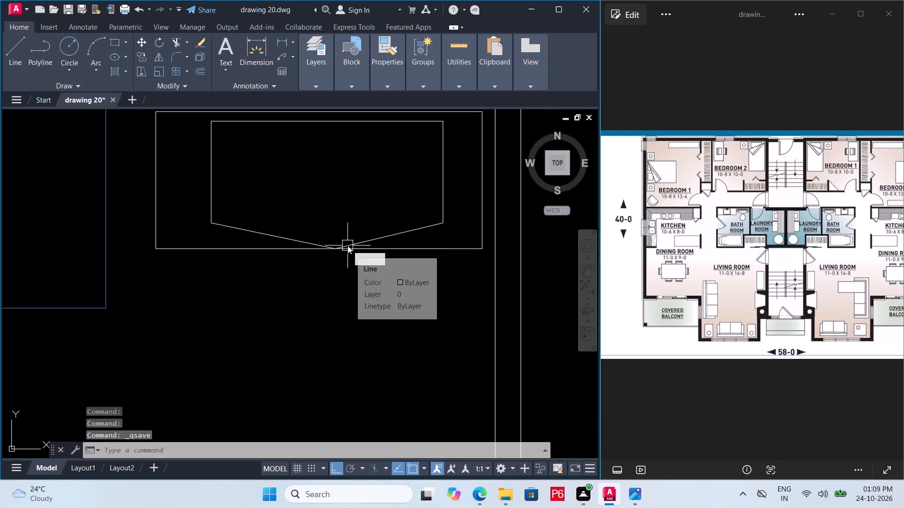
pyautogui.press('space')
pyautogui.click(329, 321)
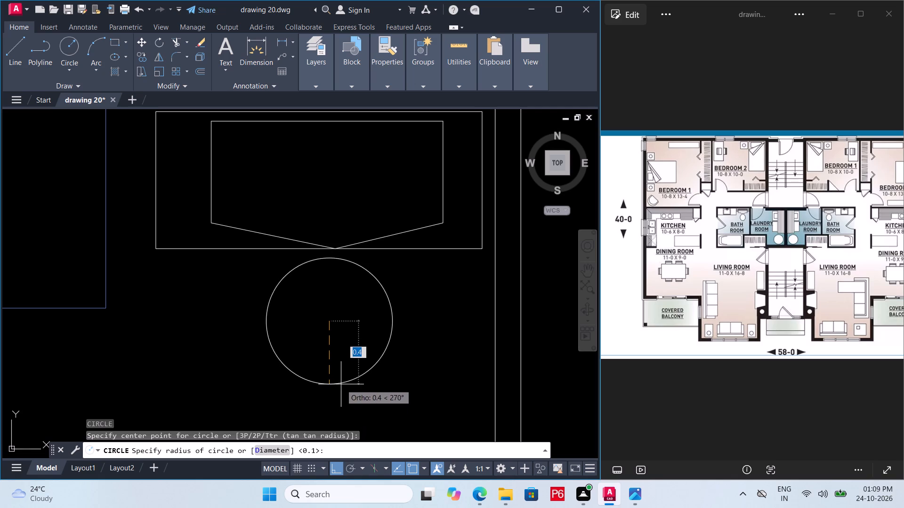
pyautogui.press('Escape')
# Draw a toilet bowl circle with a radius of about 0.4 just below the tank rectangle.
pyautogui.moveTo(338, 372); pyautogui.dragTo(340, 294, button='middle')
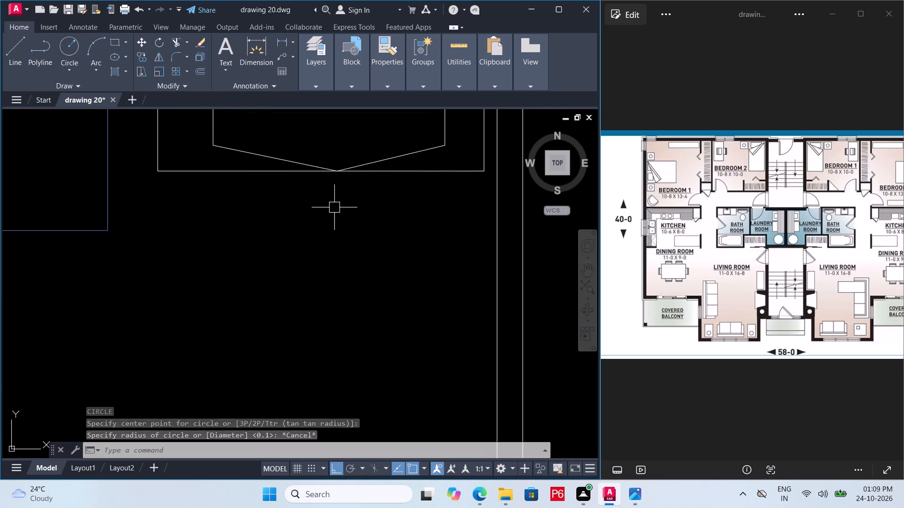
pyautogui.press('c')
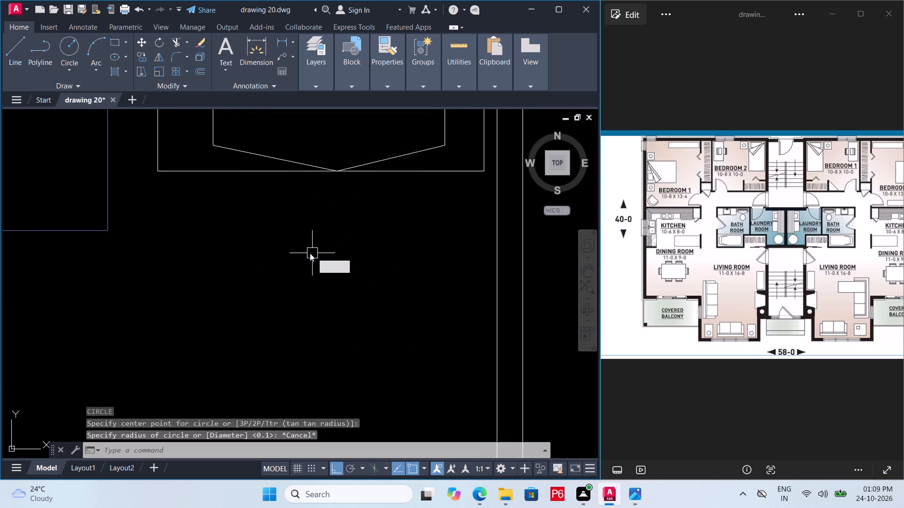
pyautogui.press('space')
pyautogui.click(309, 251)
pyautogui.click(316, 325)
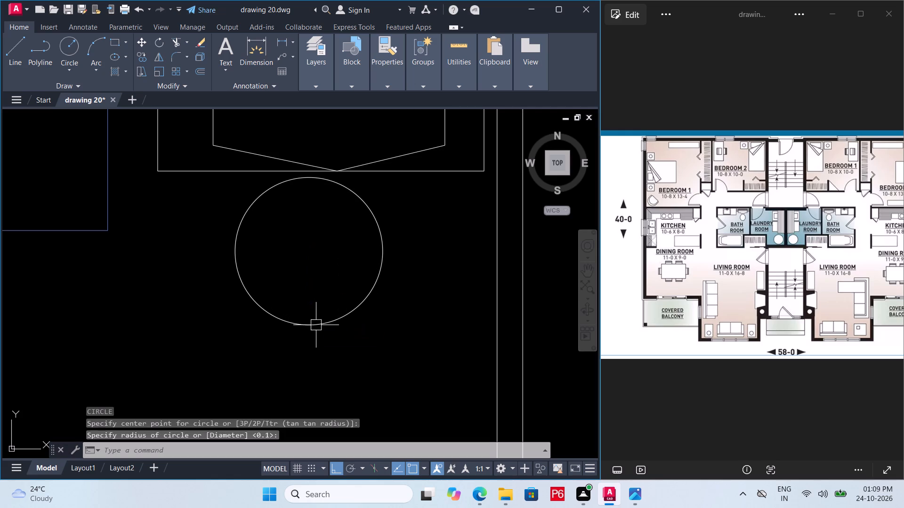
pyautogui.press('Escape')
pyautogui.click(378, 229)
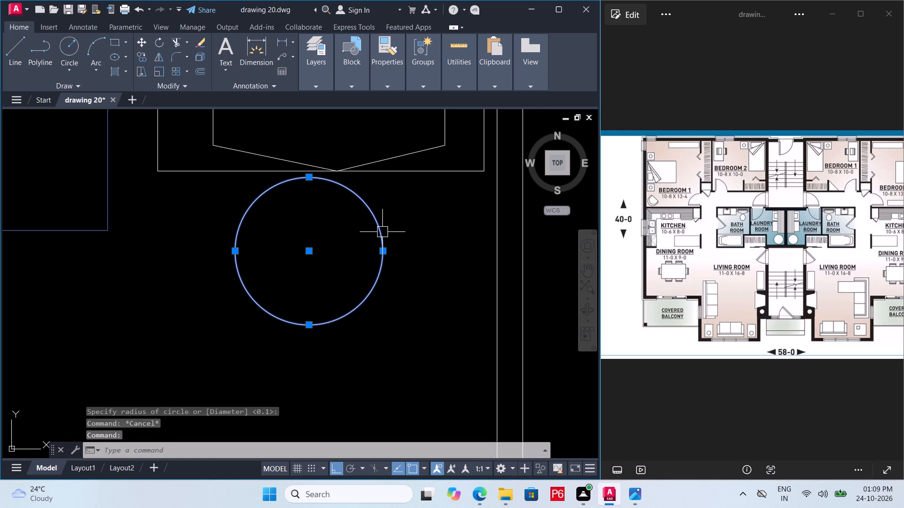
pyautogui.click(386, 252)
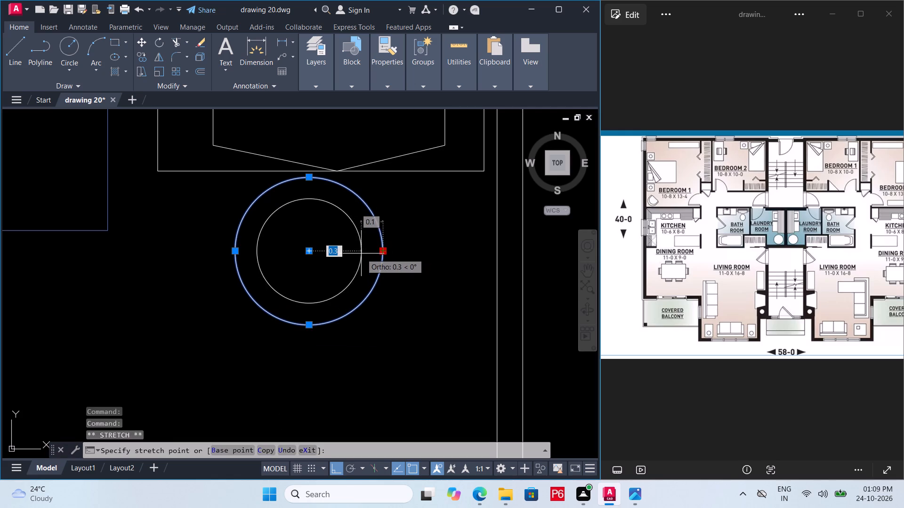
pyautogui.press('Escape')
# Move the circle by its top quadrant to the V's tip on the tank's bottom edge, and save the drawing.
pyautogui.click(248, 205)
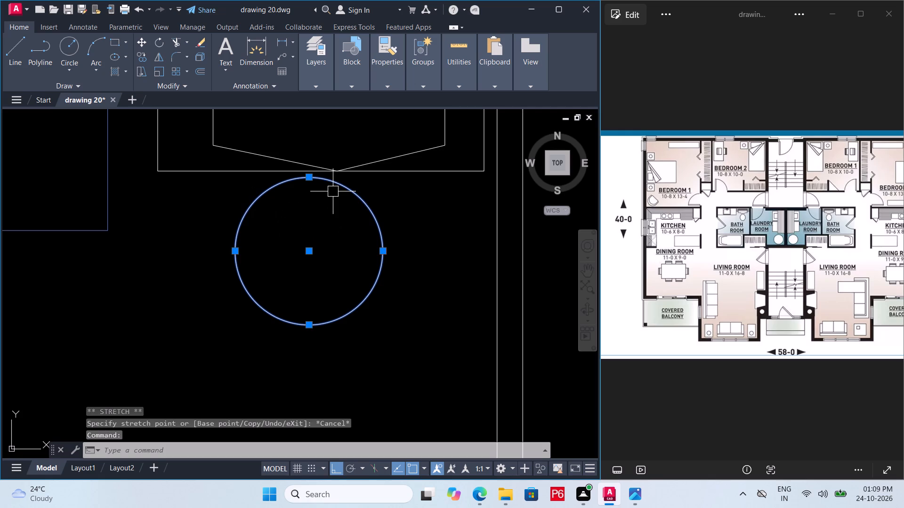
pyautogui.press('m')
pyautogui.press('space')
pyautogui.click(308, 180)
pyautogui.click(336, 171)
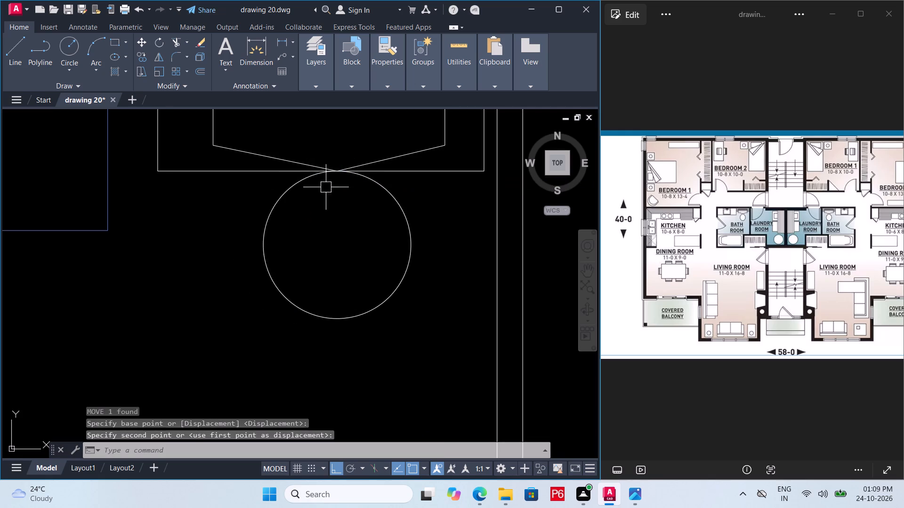
pyautogui.scroll(-2, 313, 233)
pyautogui.hotkey('ctrl', 's')
pyautogui.hotkey('ctrl', 's')
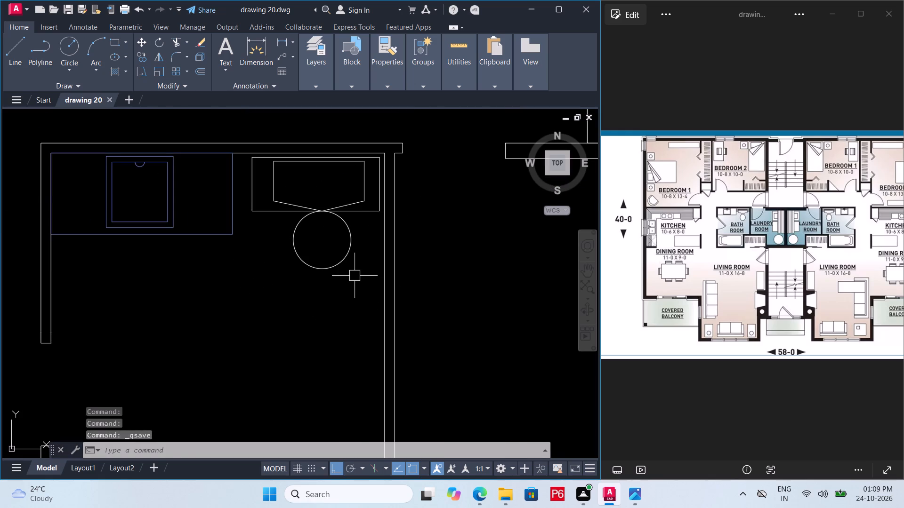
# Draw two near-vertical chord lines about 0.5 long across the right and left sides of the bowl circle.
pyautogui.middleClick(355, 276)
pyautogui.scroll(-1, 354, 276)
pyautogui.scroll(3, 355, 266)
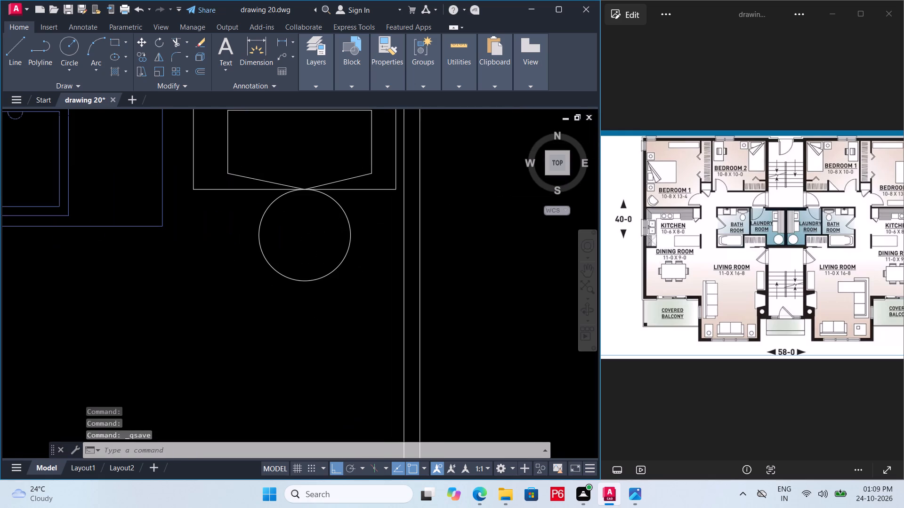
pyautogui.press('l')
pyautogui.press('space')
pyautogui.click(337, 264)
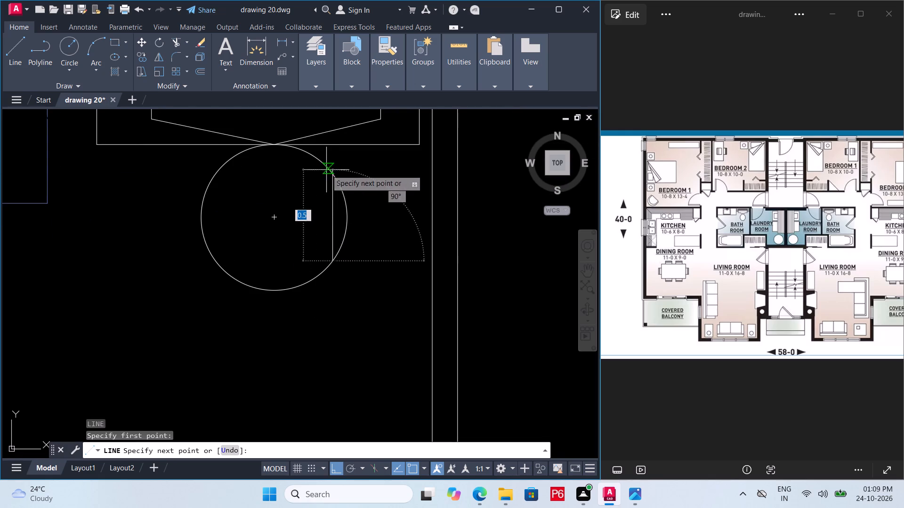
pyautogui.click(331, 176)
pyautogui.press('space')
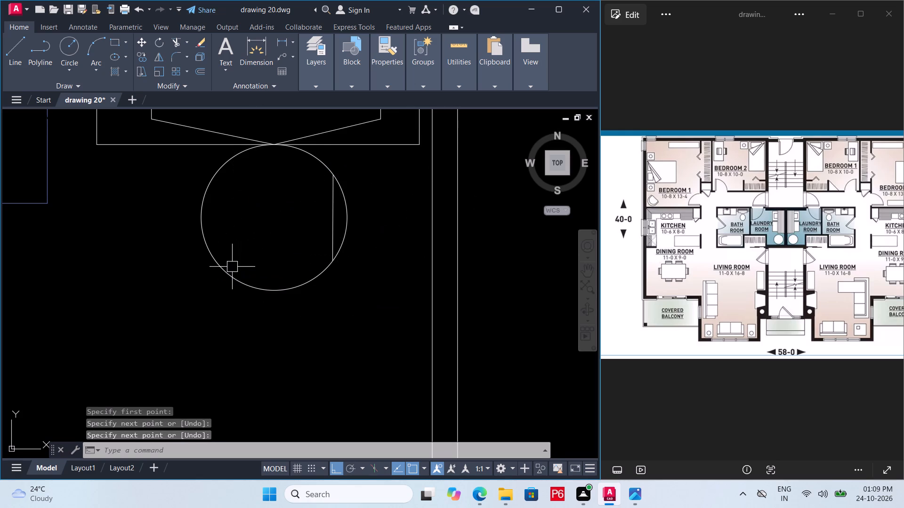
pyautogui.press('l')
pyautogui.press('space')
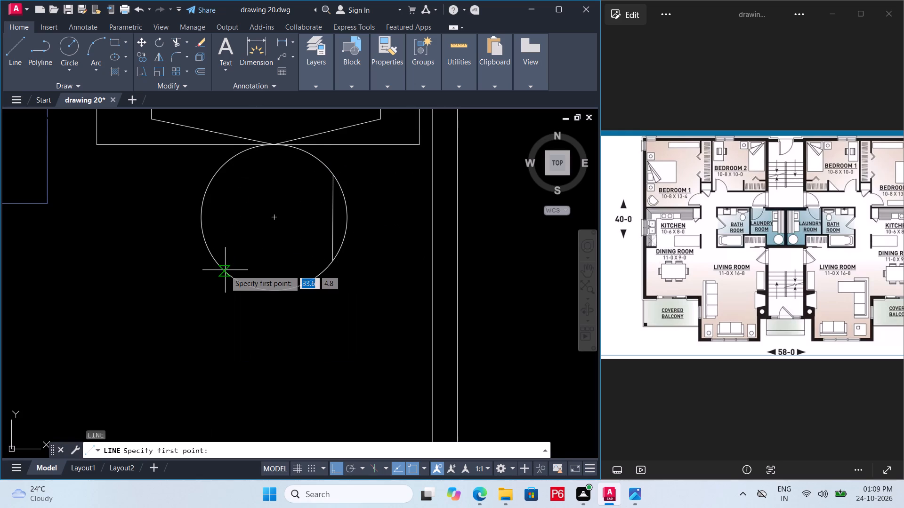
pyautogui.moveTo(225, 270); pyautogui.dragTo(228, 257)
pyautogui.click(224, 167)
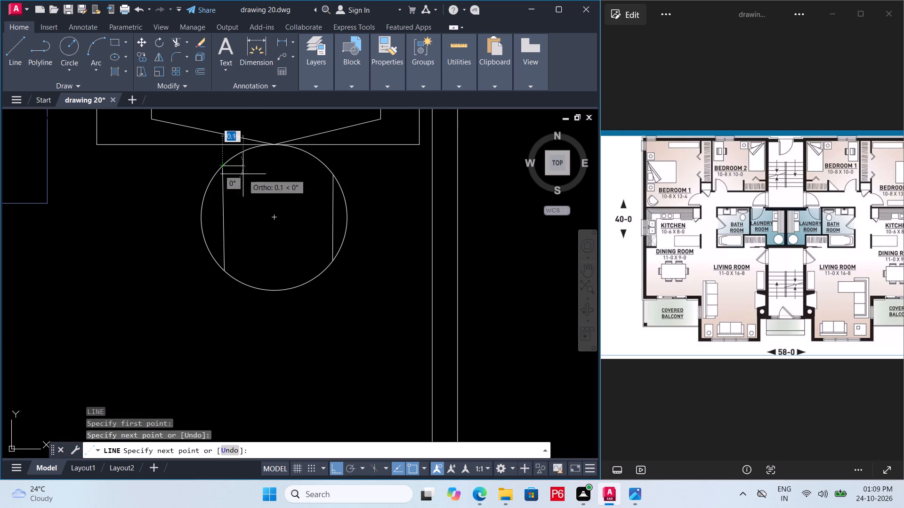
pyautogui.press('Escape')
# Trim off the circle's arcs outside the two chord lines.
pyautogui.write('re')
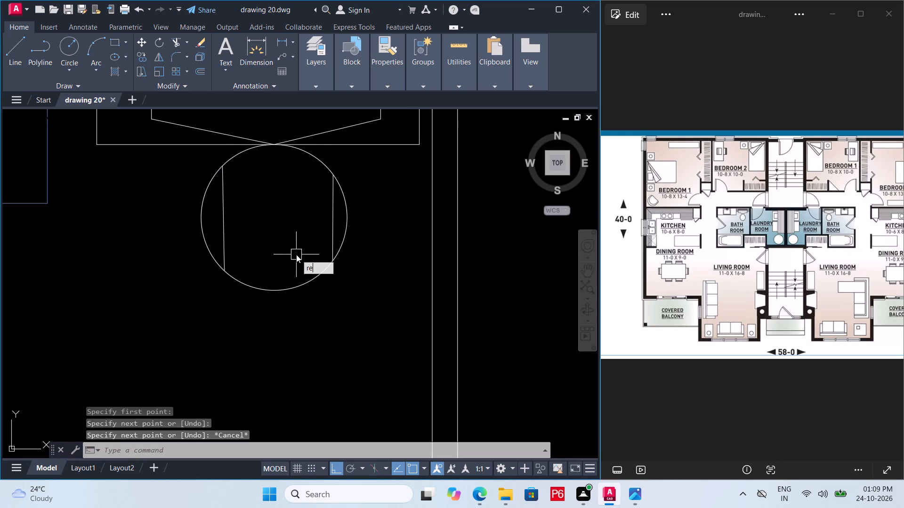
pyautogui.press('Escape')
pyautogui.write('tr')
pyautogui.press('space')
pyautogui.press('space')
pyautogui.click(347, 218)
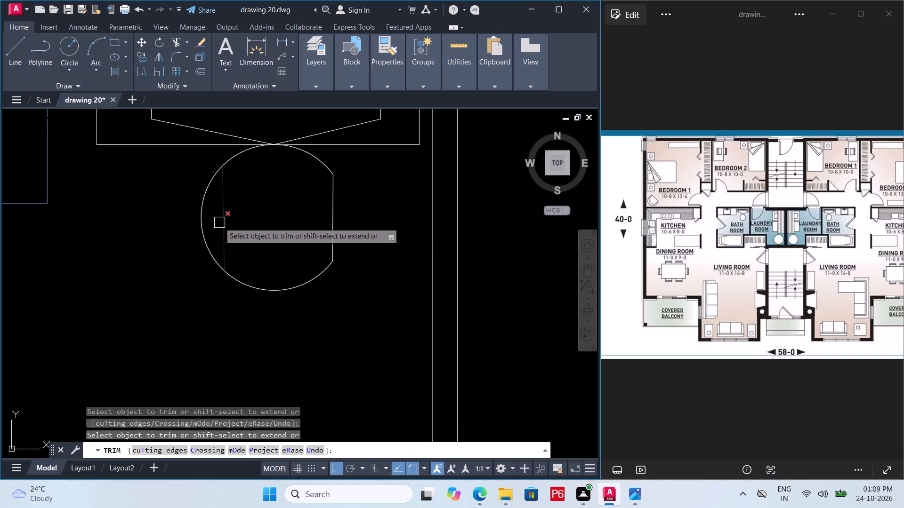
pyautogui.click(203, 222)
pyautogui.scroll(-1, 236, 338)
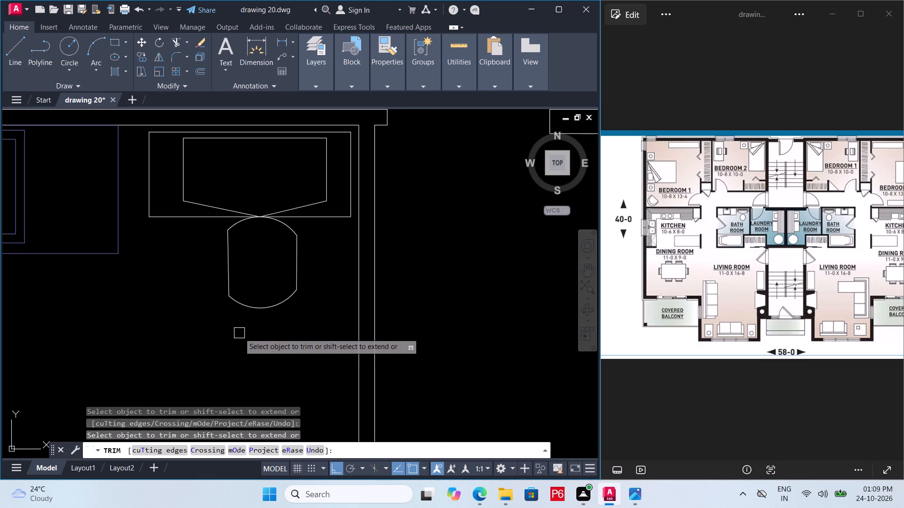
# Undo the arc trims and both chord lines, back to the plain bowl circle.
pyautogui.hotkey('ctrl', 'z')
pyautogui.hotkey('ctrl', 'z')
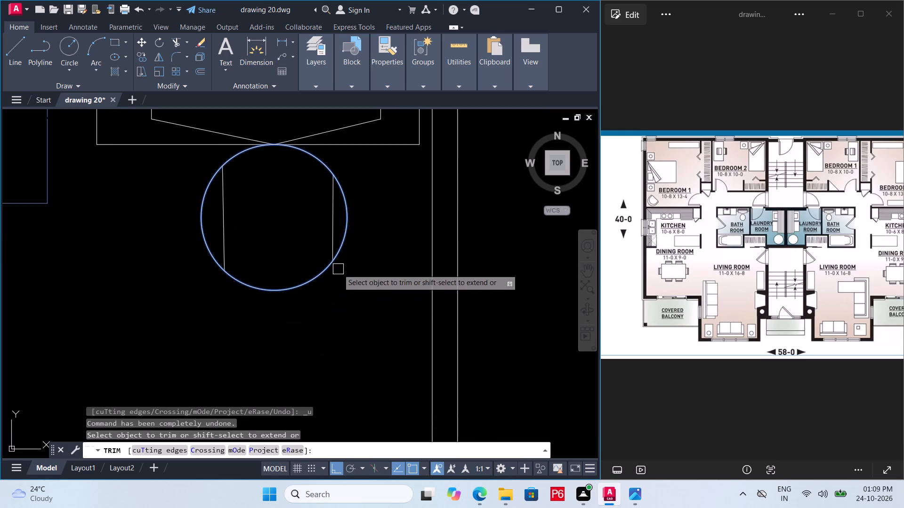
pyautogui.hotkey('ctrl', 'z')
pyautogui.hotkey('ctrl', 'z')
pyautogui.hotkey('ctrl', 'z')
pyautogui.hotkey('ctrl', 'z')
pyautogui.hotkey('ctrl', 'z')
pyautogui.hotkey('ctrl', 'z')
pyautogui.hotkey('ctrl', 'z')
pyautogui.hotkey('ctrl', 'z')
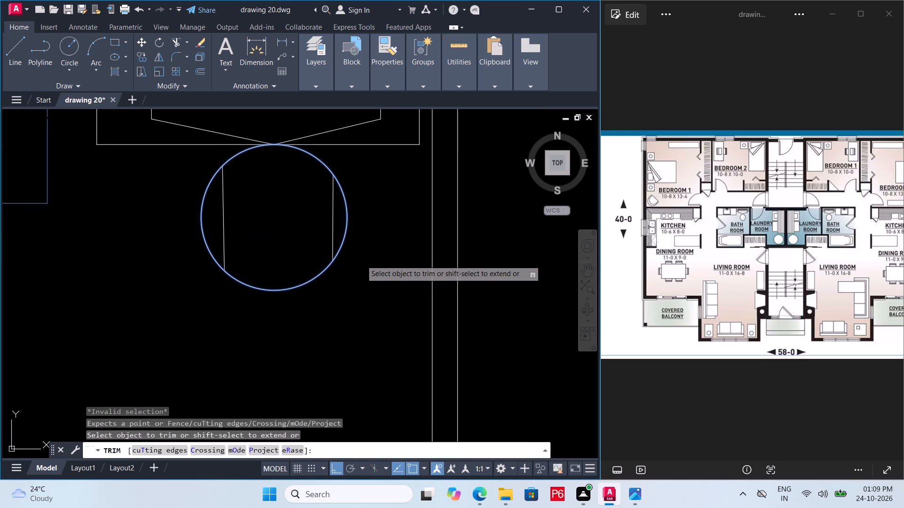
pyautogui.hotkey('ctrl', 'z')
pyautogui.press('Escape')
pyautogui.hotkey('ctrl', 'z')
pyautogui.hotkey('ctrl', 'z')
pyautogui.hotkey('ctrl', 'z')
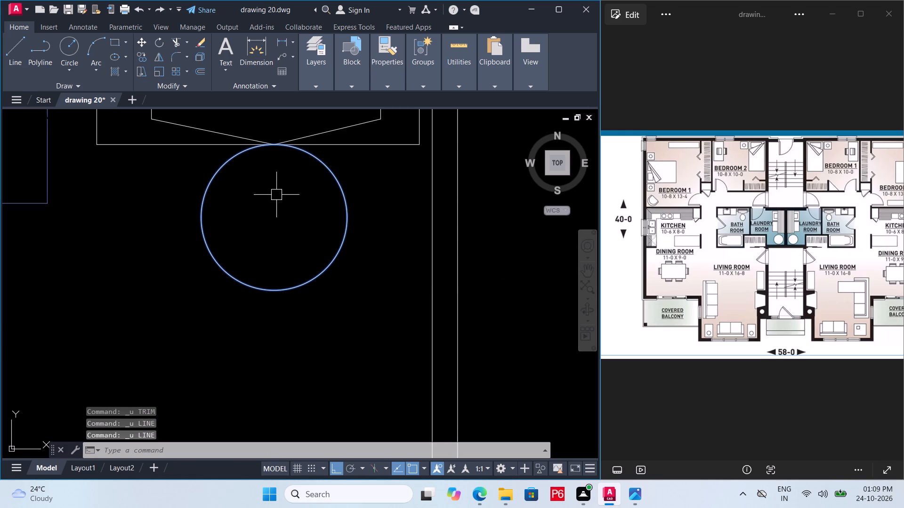
# Draw three connected lines inside the circle forming an open-topped U with sides about 0.5 long, all corners on the circle.
pyautogui.press('l')
pyautogui.press('space')
pyautogui.click(216, 175)
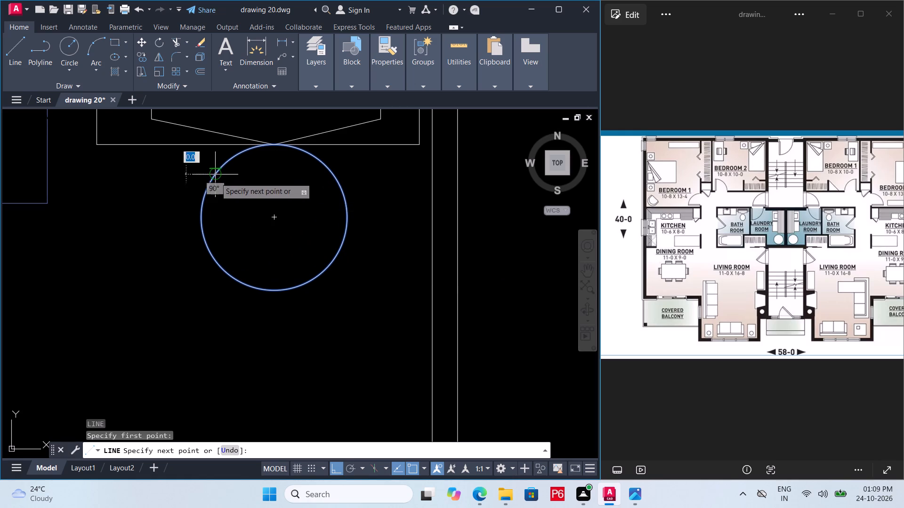
pyautogui.click(213, 257)
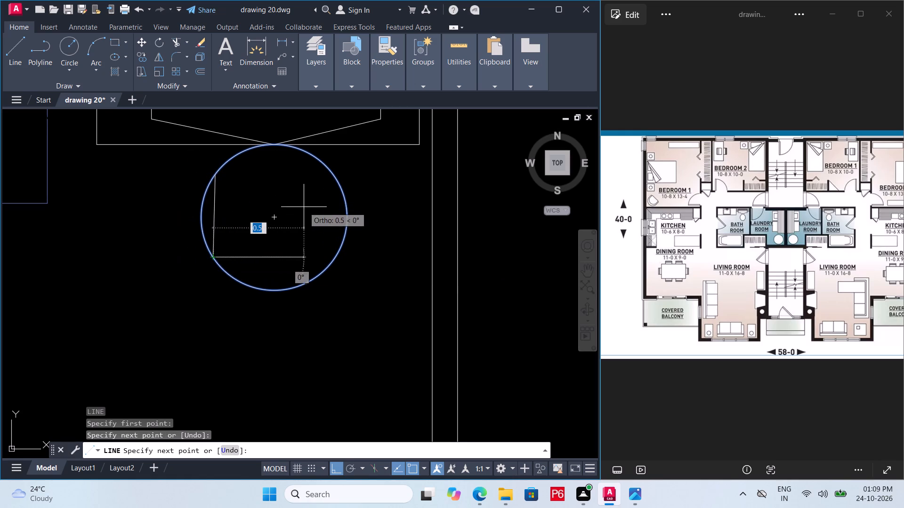
pyautogui.moveTo(338, 255); pyautogui.dragTo(339, 234)
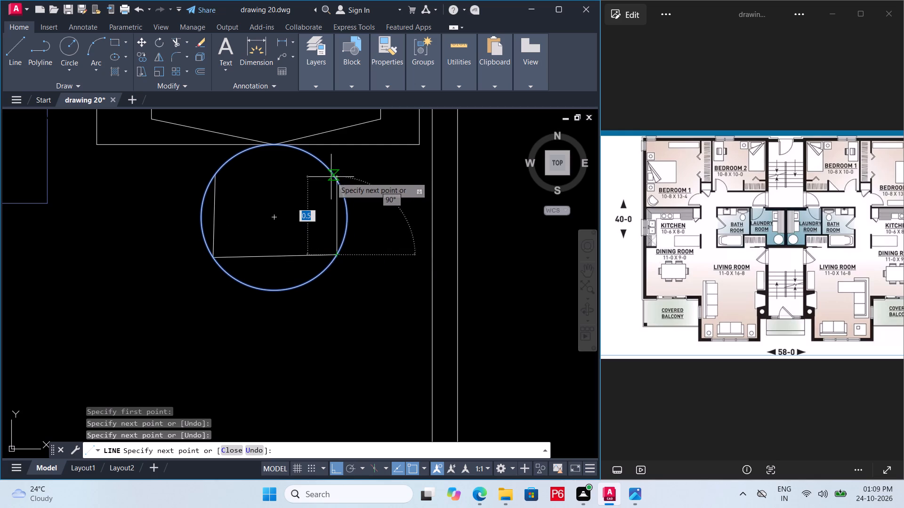
pyautogui.click(331, 180)
pyautogui.press('Escape')
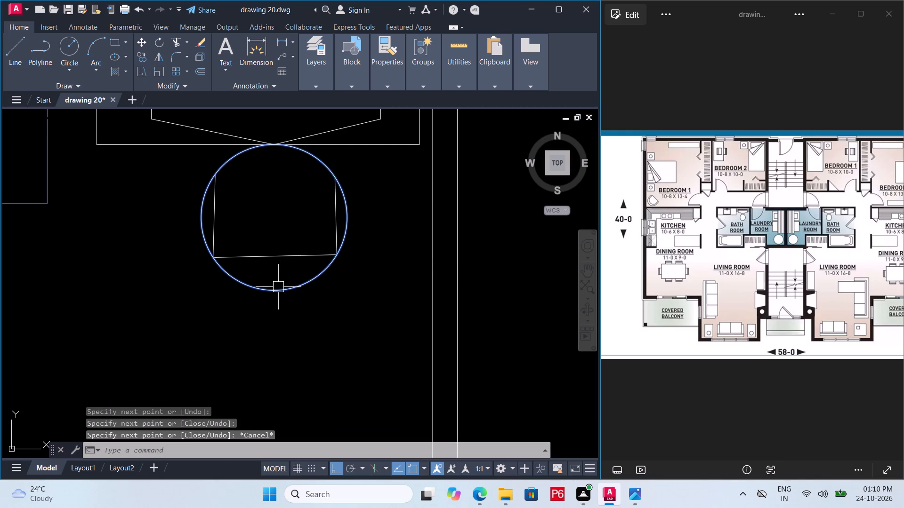
# Trim off the bowl circle's left, right and bottom arcs outside the U-shaped lines, and save the drawing.
pyautogui.press('r')
pyautogui.press('Escape')
pyautogui.write('tr')
pyautogui.press('space')
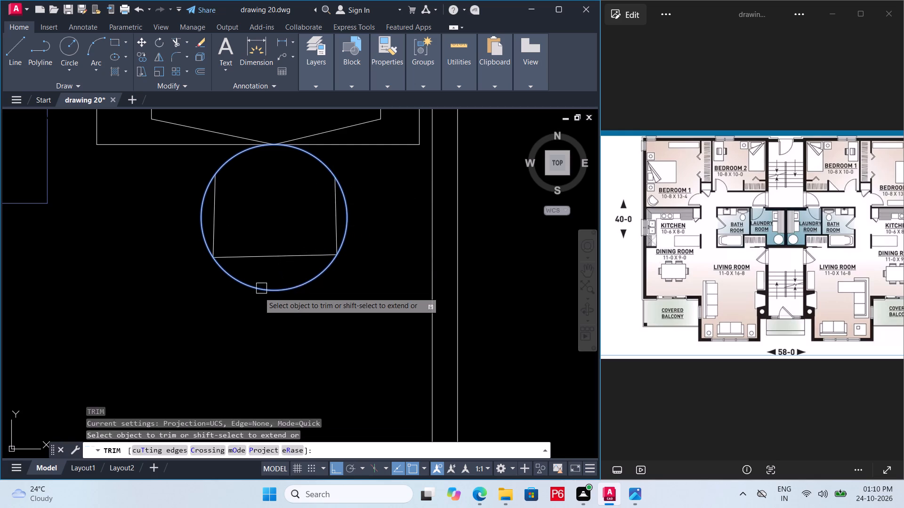
pyautogui.press('space')
pyautogui.click(258, 294)
pyautogui.click(202, 224)
pyautogui.click(346, 214)
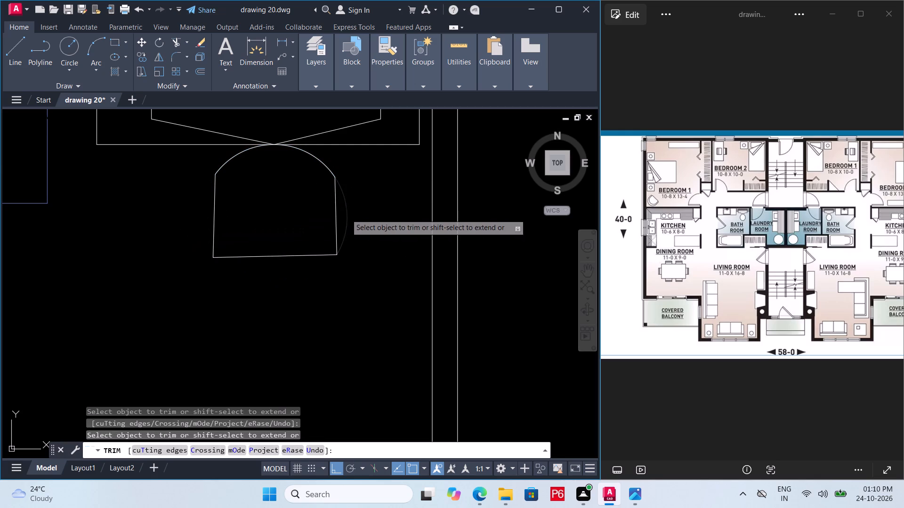
pyautogui.scroll(-2, 280, 288)
pyautogui.hotkey('ctrl', 's')
pyautogui.hotkey('ctrl', 's')
pyautogui.hotkey('ctrl', 's')
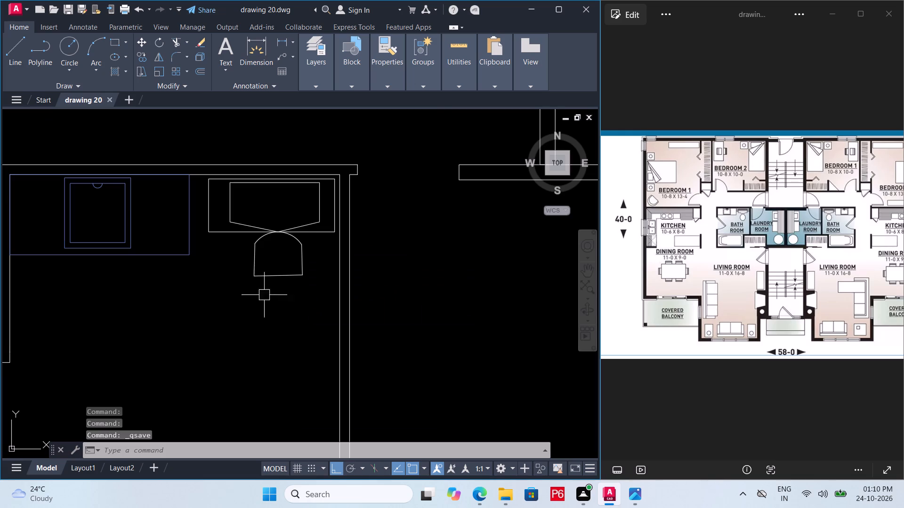
# Define the whole toilet, tank and bowl together, as a block named wc.
pyautogui.scroll(-1, 242, 284)
pyautogui.moveTo(241, 283); pyautogui.dragTo(246, 256, button='middle')
pyautogui.scroll(-1, 244, 262)
pyautogui.scroll(3, 265, 248)
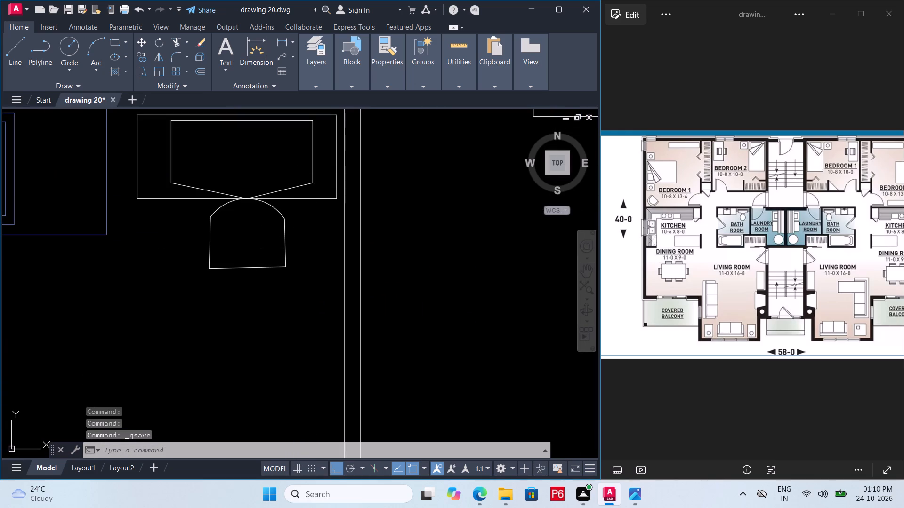
pyautogui.click(321, 166)
pyautogui.click(146, 270)
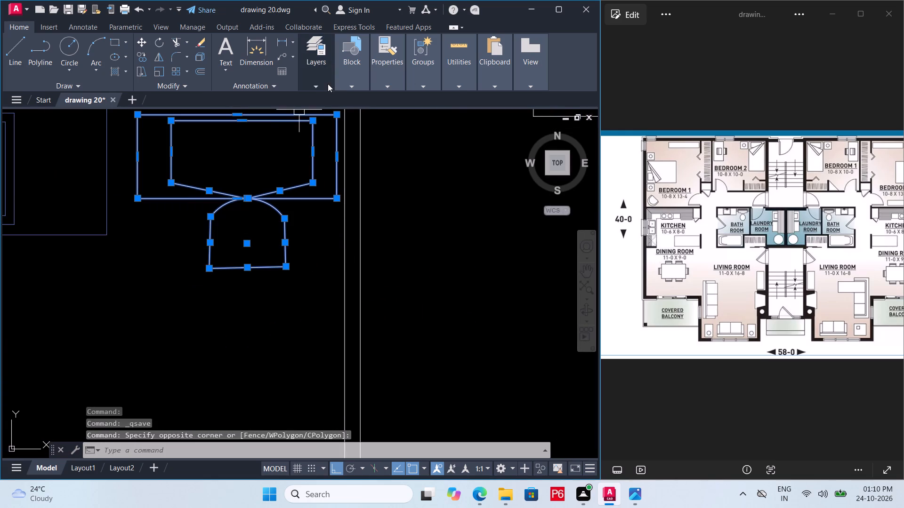
pyautogui.click(328, 84)
pyautogui.rightClick(223, 205)
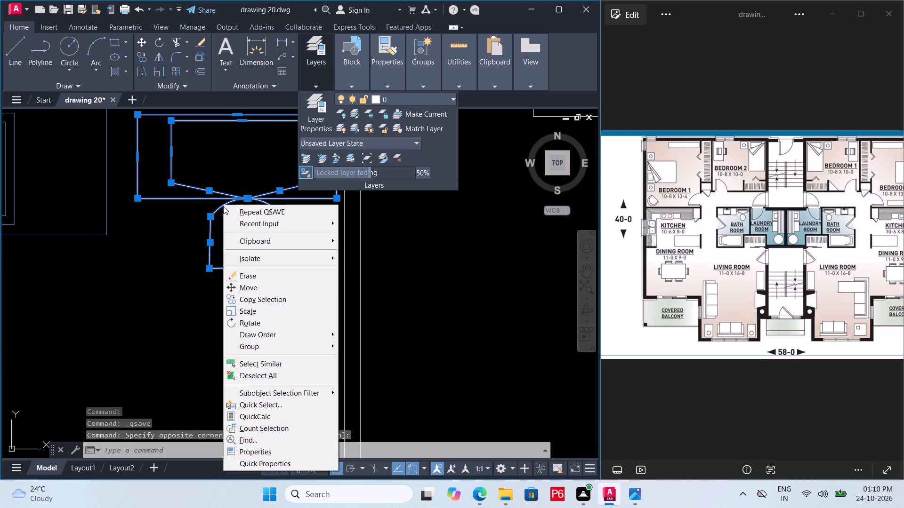
pyautogui.click(205, 246)
pyautogui.write('b')
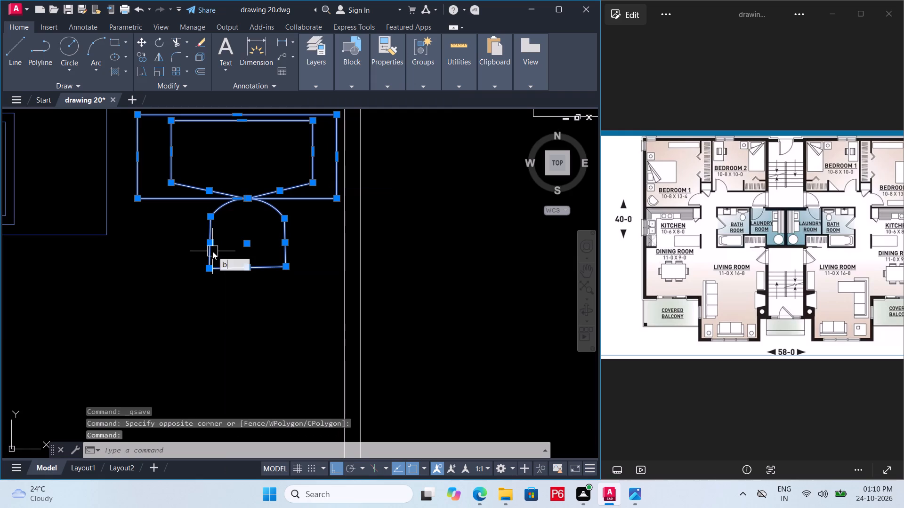
pyautogui.press('space')
pyautogui.write('wc')
pyautogui.click(487, 343)
pyautogui.press('Escape')
# Assign the toilet block to the furniture layer and save the drawing.
pyautogui.click(287, 269)
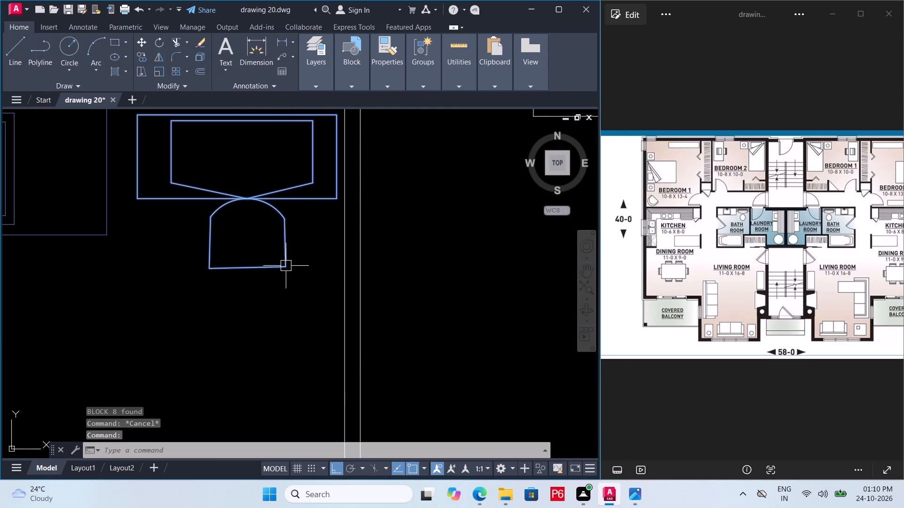
pyautogui.click(309, 84)
pyautogui.click(382, 99)
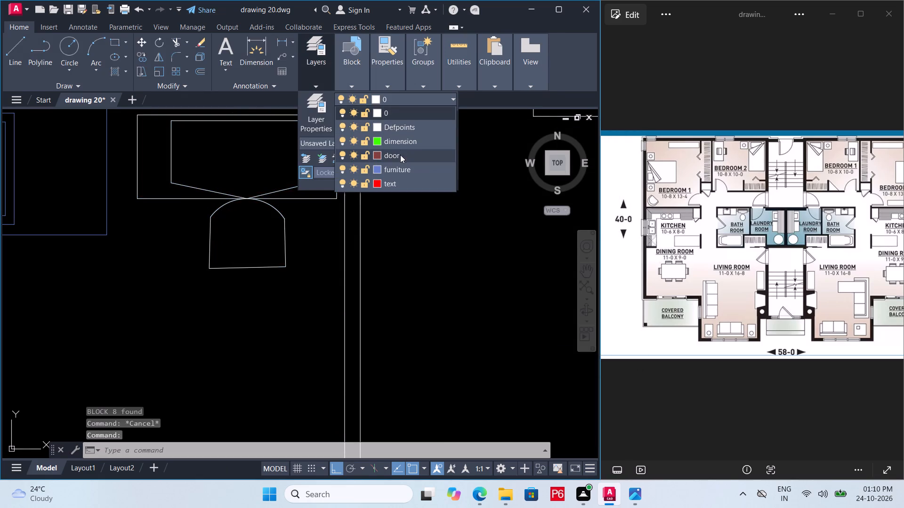
pyautogui.click(401, 169)
pyautogui.press('Escape')
pyautogui.click(397, 230)
pyautogui.click(438, 230)
pyautogui.click(406, 246)
pyautogui.click(458, 248)
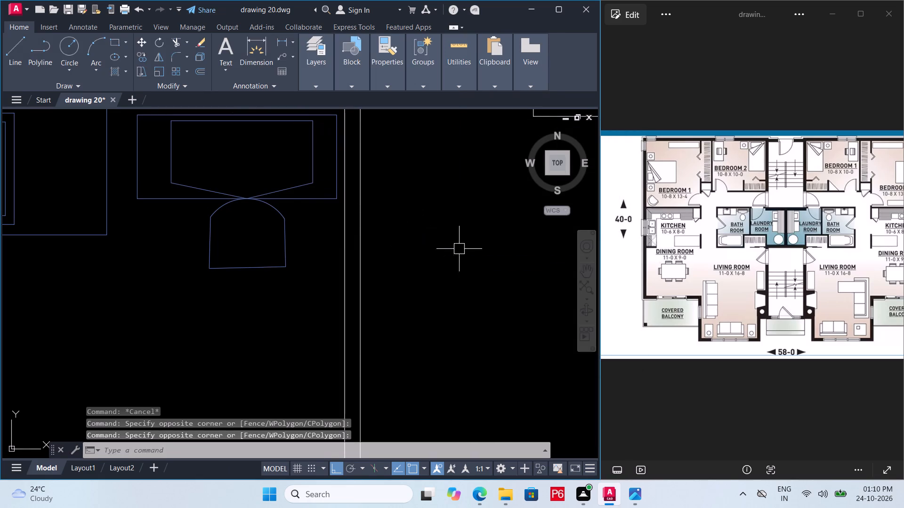
pyautogui.click(436, 257)
pyautogui.hotkey('ctrl', 's')
pyautogui.hotkey('ctrl', 's')
pyautogui.hotkey('ctrl', 's')
# Copy the toilet block horizontally into the right unit's bathroom, between the side wall and the washbasin counter, and save the drawing.
pyautogui.scroll(-2, 257, 237)
pyautogui.moveTo(267, 230); pyautogui.dragTo(189, 233, button='middle')
pyautogui.scroll(2, 197, 214)
pyautogui.click(207, 203)
pyautogui.write('co')
pyautogui.press('space')
pyautogui.scroll(1, 231, 163)
pyautogui.click(231, 163)
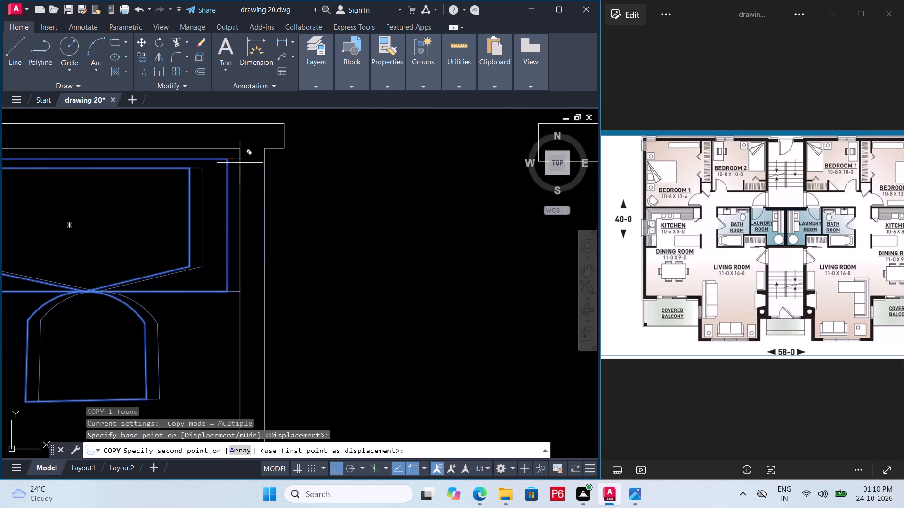
pyautogui.scroll(-4, 238, 190)
pyautogui.scroll(-3, 174, 195)
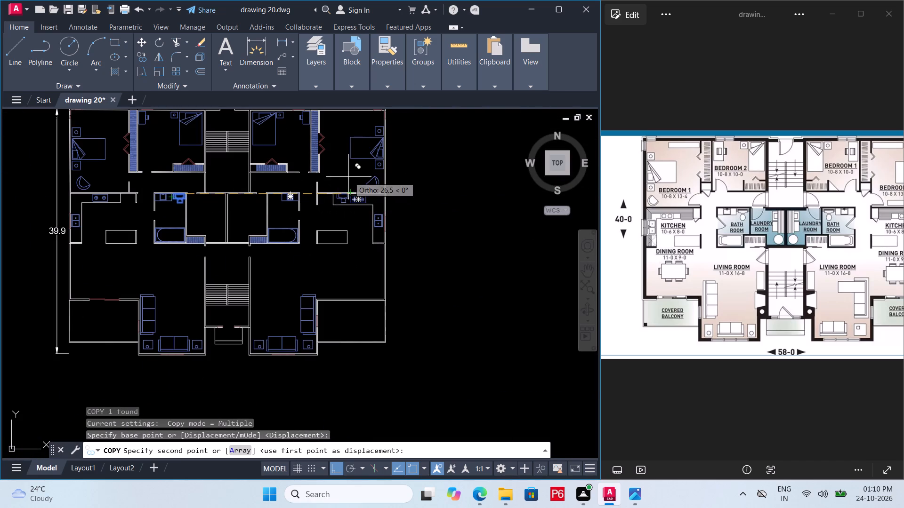
pyautogui.scroll(1, 333, 205)
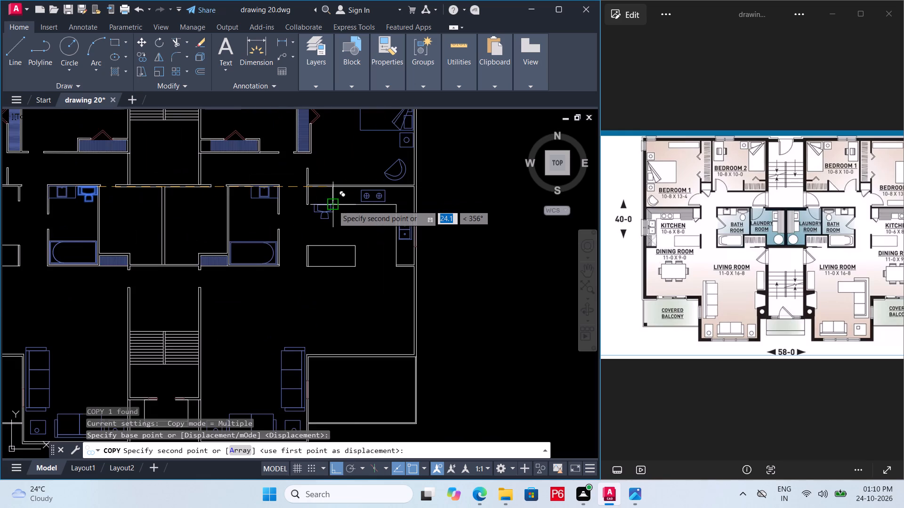
pyautogui.scroll(1, 333, 205)
pyautogui.moveTo(233, 210); pyautogui.dragTo(420, 208, button='middle')
pyautogui.scroll(3, 374, 189)
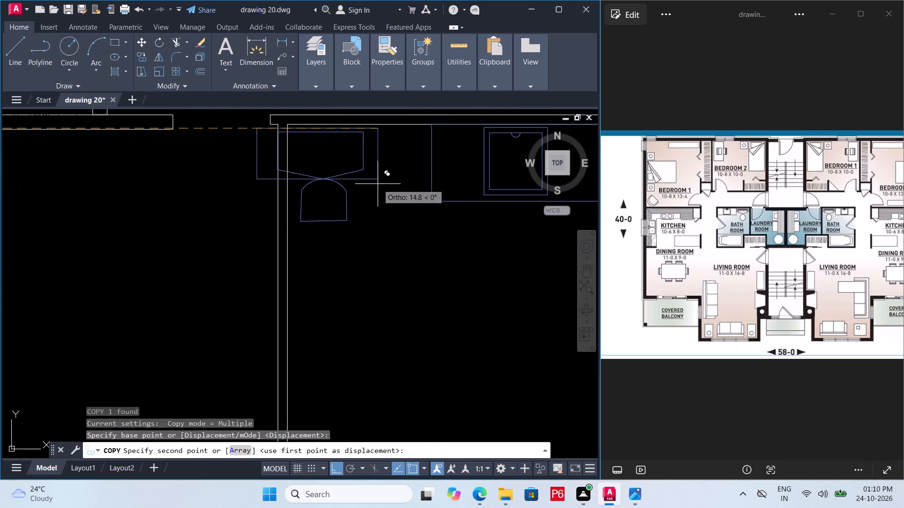
pyautogui.moveTo(395, 176); pyautogui.dragTo(369, 265, button='middle')
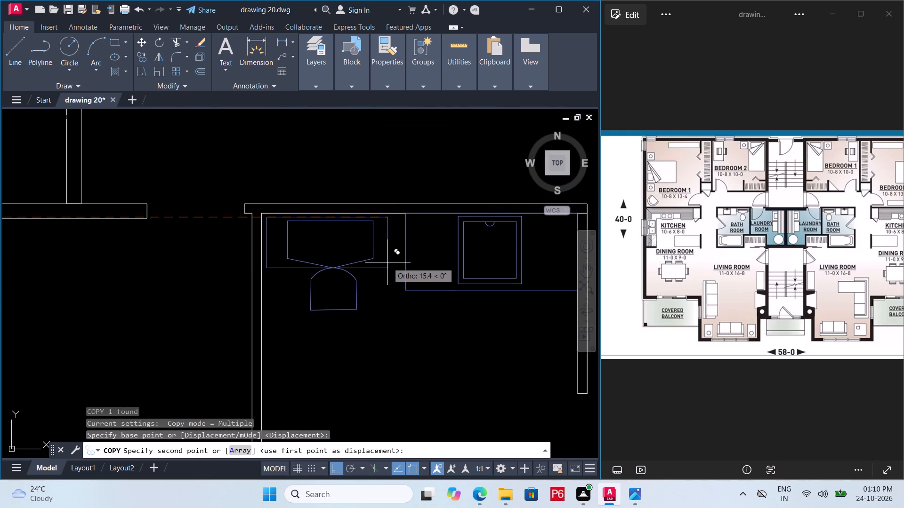
pyautogui.click(387, 263)
pyautogui.scroll(-3, 368, 228)
pyautogui.middleClick(368, 228)
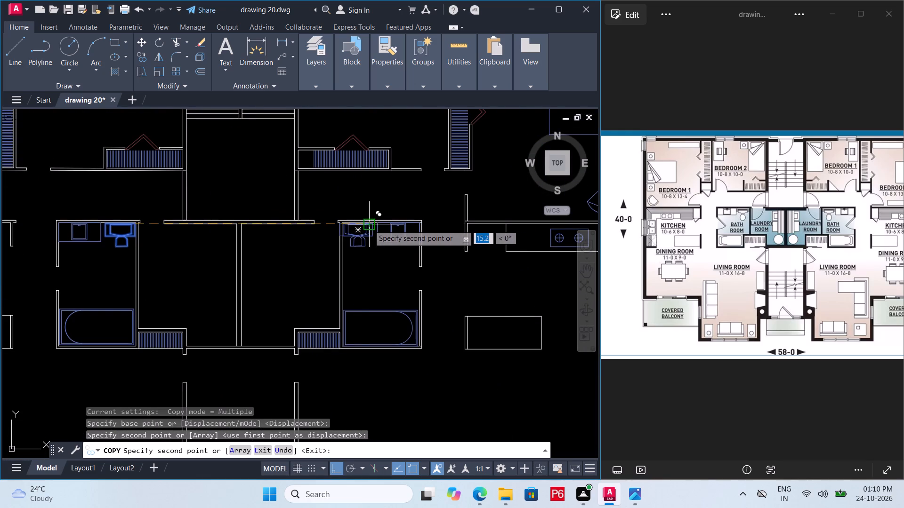
pyautogui.hotkey('ctrl', 's')
pyautogui.hotkey('ctrl', 's')
pyautogui.hotkey('ctrl', 's')
pyautogui.hotkey('ctrl', 's')
pyautogui.moveTo(310, 248); pyautogui.dragTo(332, 236, button='middle')
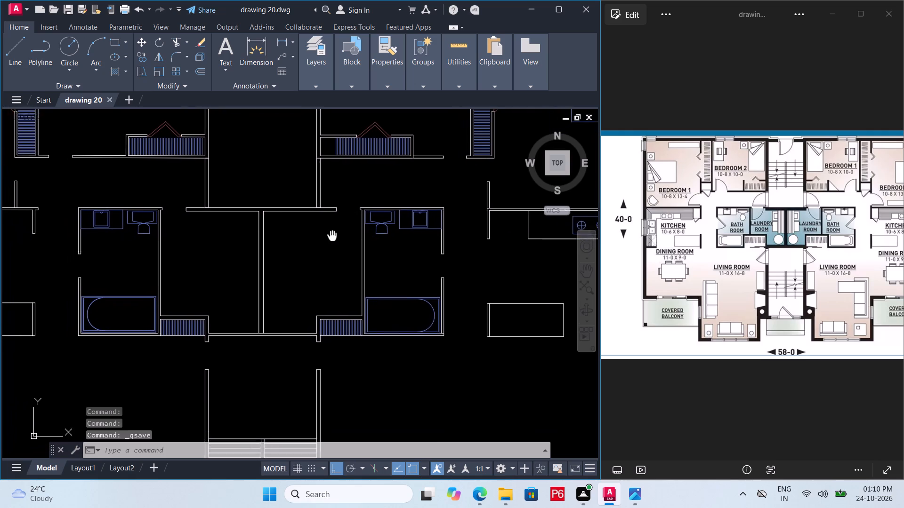
pyautogui.moveTo(332, 236); pyautogui.dragTo(344, 230, button='middle')
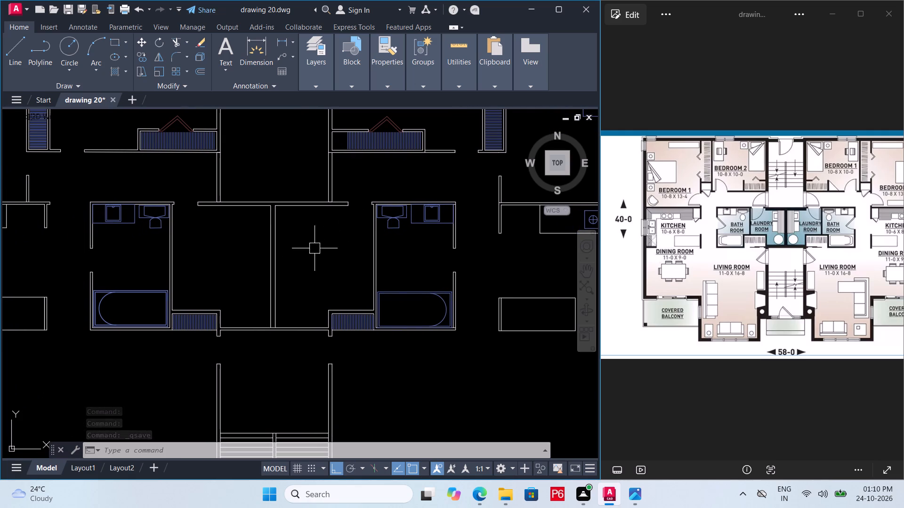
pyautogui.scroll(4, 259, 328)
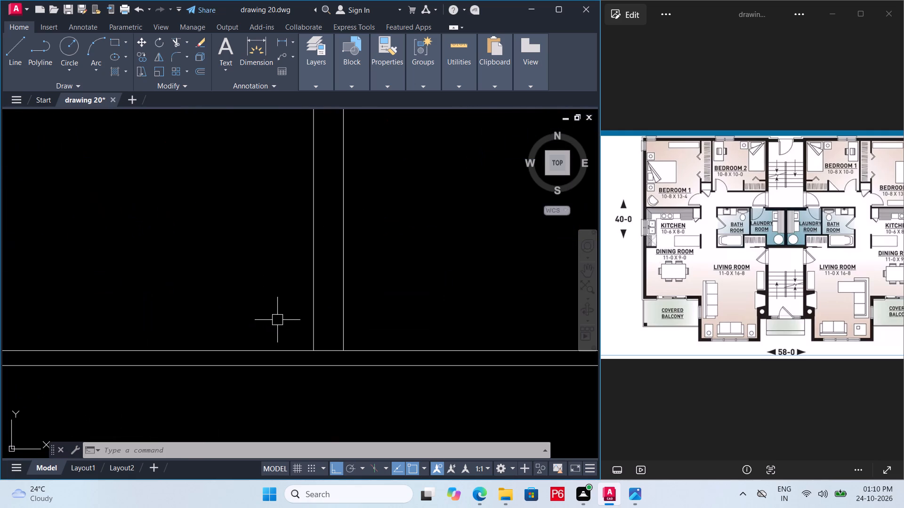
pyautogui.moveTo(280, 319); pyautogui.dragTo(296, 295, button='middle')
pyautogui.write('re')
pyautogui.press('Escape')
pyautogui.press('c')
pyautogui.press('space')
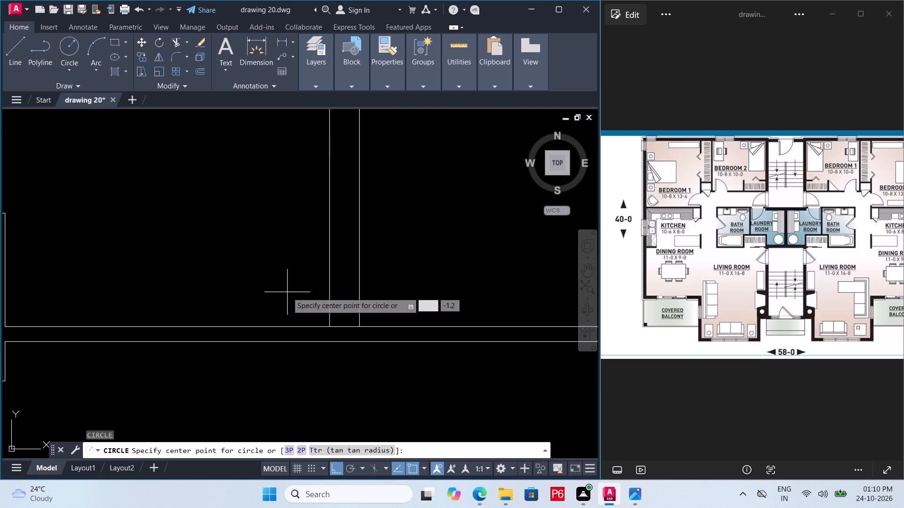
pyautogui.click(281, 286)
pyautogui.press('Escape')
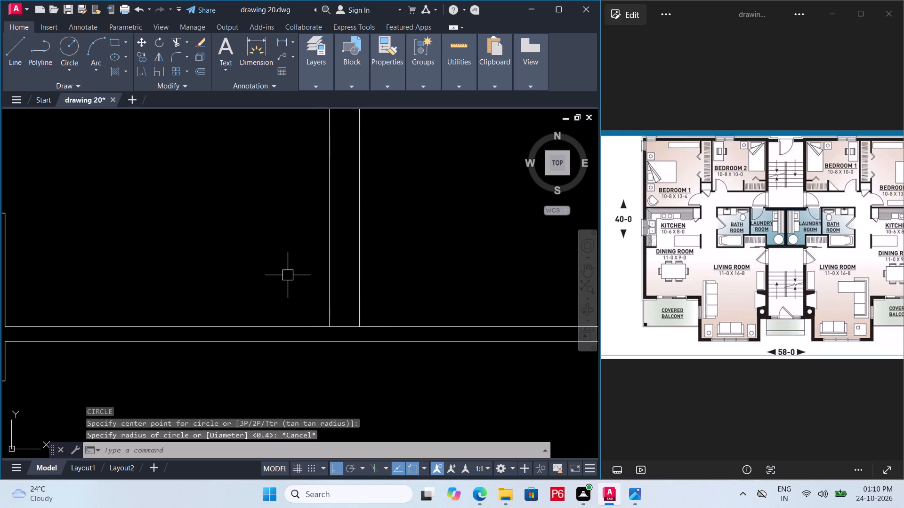
# Draw a circle of about 0.4 radius in the left laundry room's lower corner beside the central dividing wall.
pyautogui.press('c')
pyautogui.press('space')
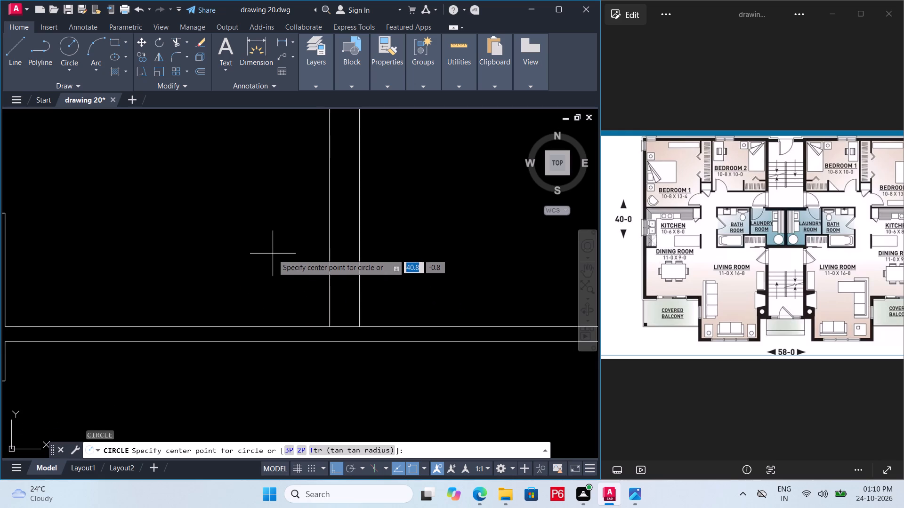
pyautogui.moveTo(275, 260); pyautogui.dragTo(281, 260)
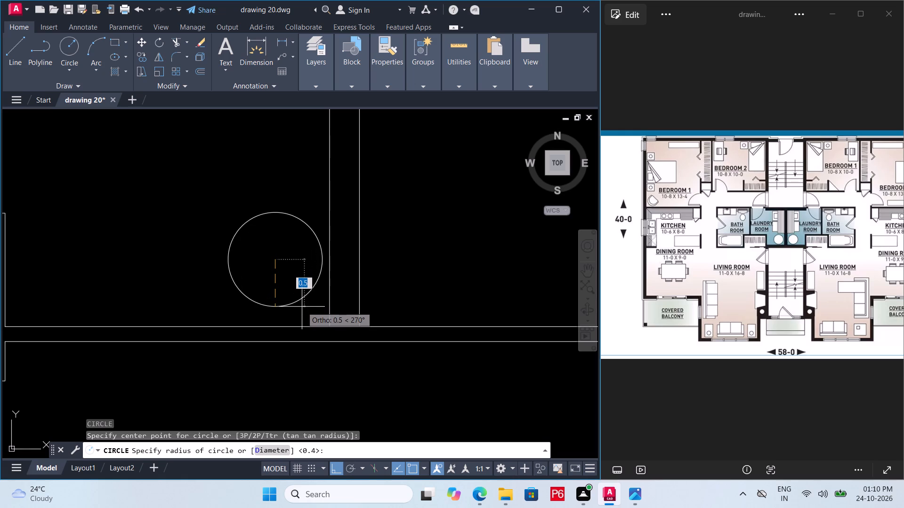
pyautogui.click(302, 304)
pyautogui.press('space')
pyautogui.click(308, 296)
pyautogui.press('Escape')
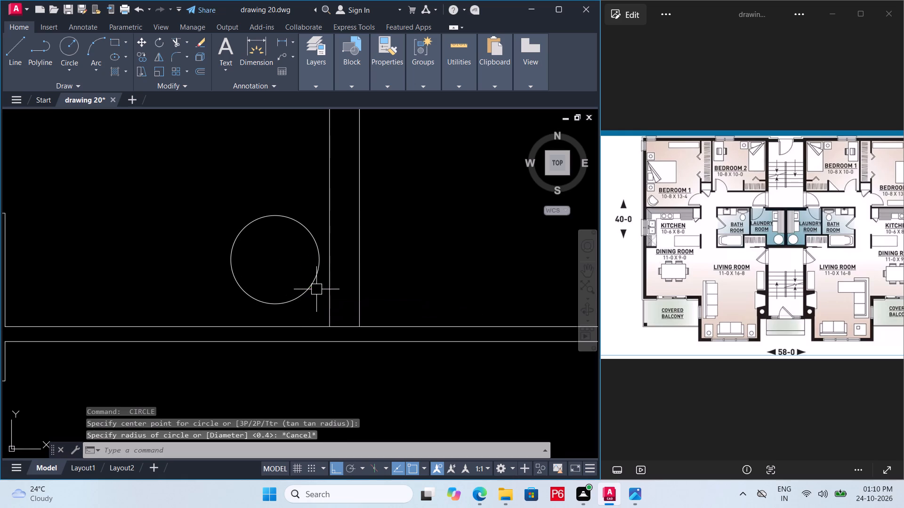
# Copy the circle horizontally across the dividing wall into the right laundry room's corner and save the drawing.
pyautogui.click(315, 286)
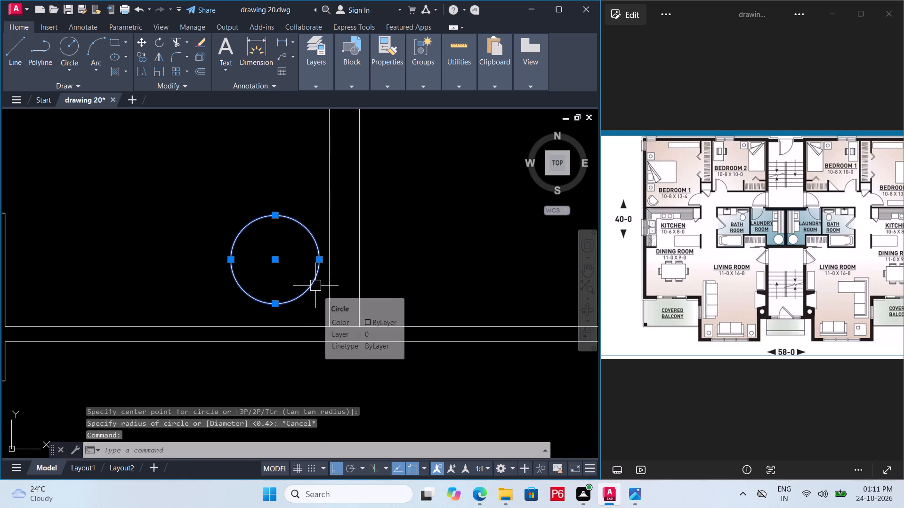
pyautogui.press('m')
pyautogui.press('BackSpace')
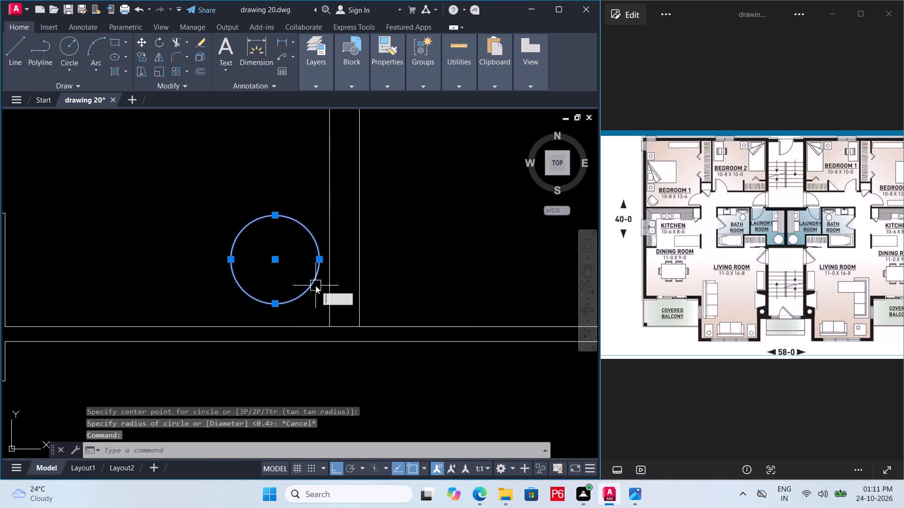
pyautogui.write('cpo')
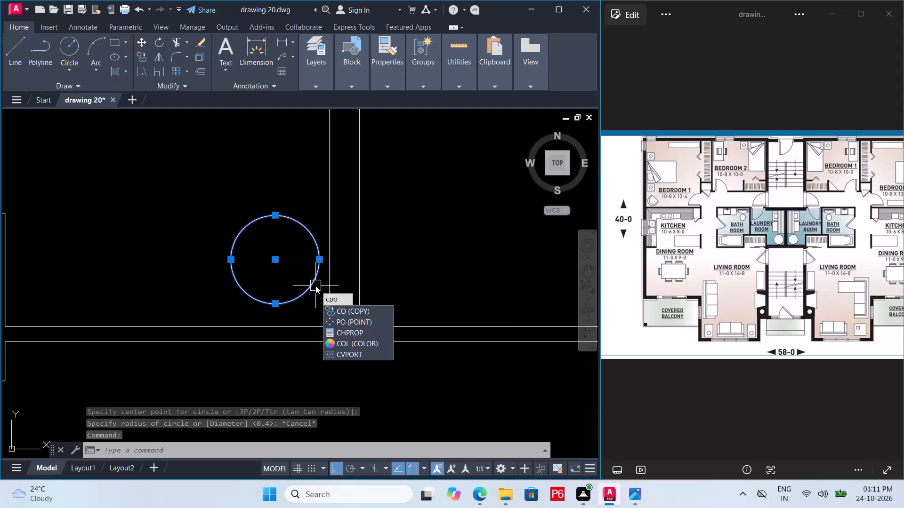
pyautogui.press('BackSpace')
pyautogui.press('BackSpace')
pyautogui.write('o')
pyautogui.press('space')
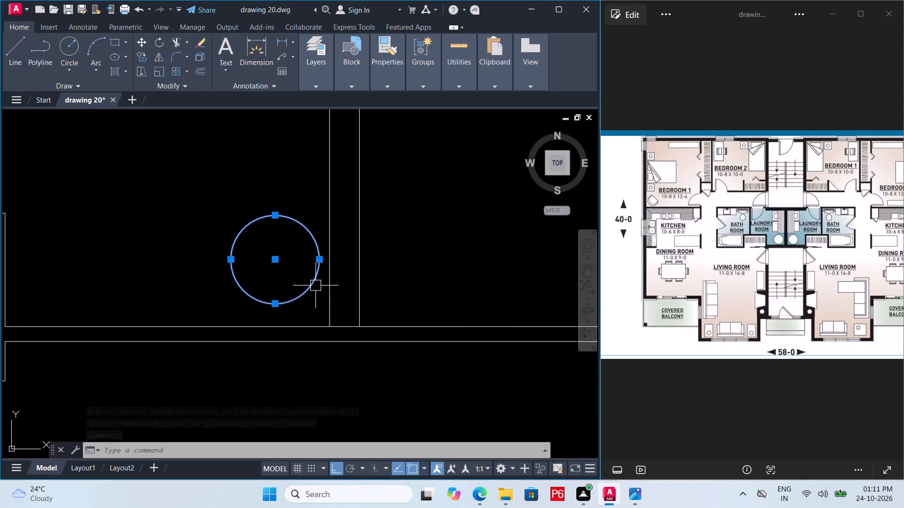
pyautogui.click(315, 286)
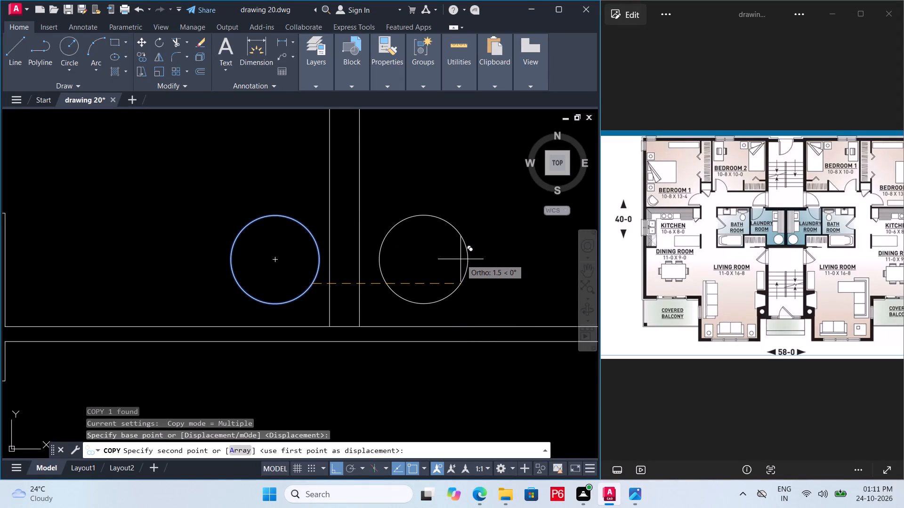
pyautogui.click(450, 264)
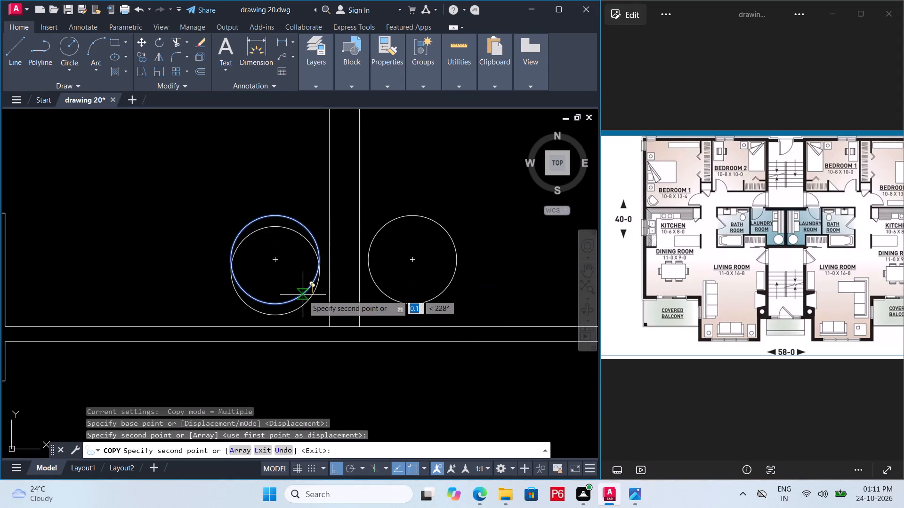
pyautogui.hotkey('ctrl', 's')
pyautogui.hotkey('ctrl', 's')
pyautogui.click(298, 288)
pyautogui.click(304, 294)
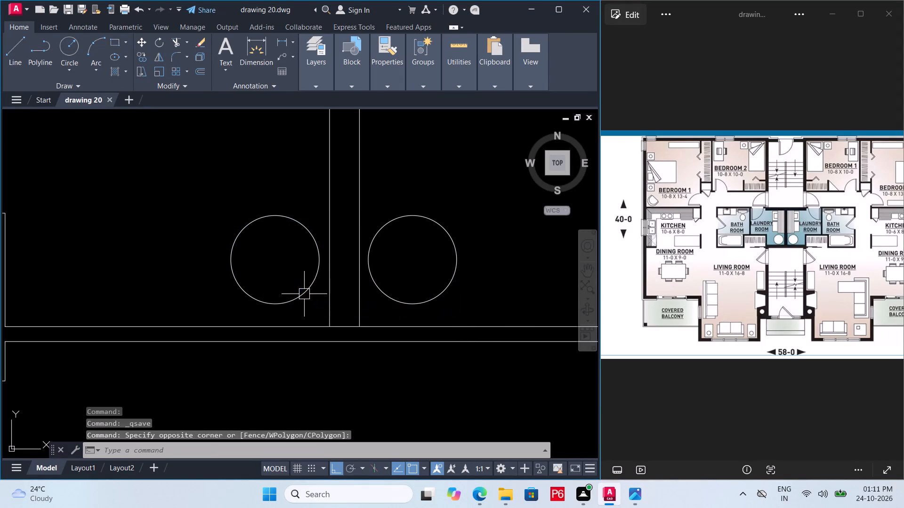
pyautogui.click(310, 290)
# Hatch the circles in both laundry rooms with diagonal lines in blue 39,118,187 and save the drawing.
pyautogui.write('h')
pyautogui.press('space')
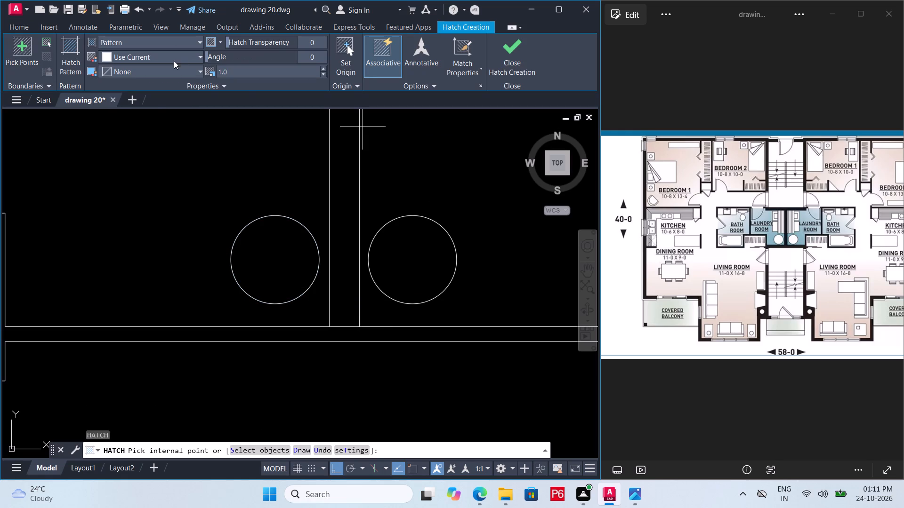
pyautogui.click(176, 59)
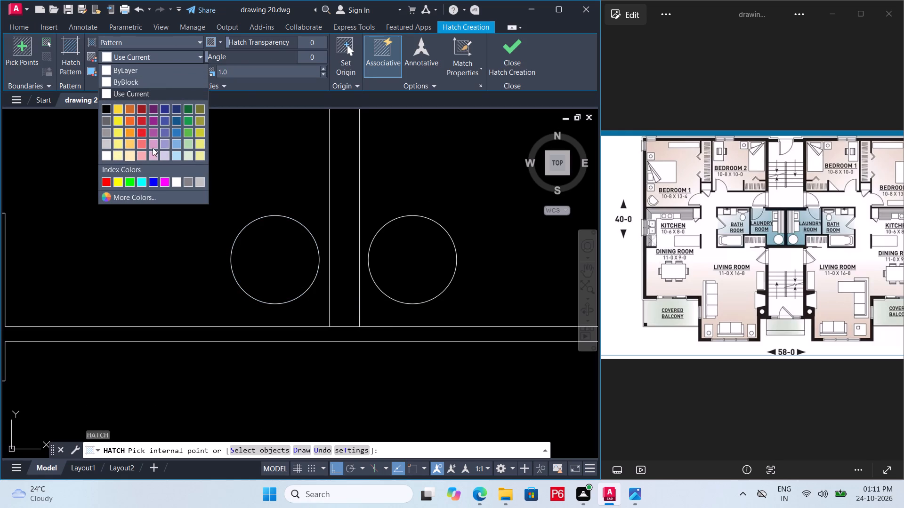
pyautogui.click(175, 132)
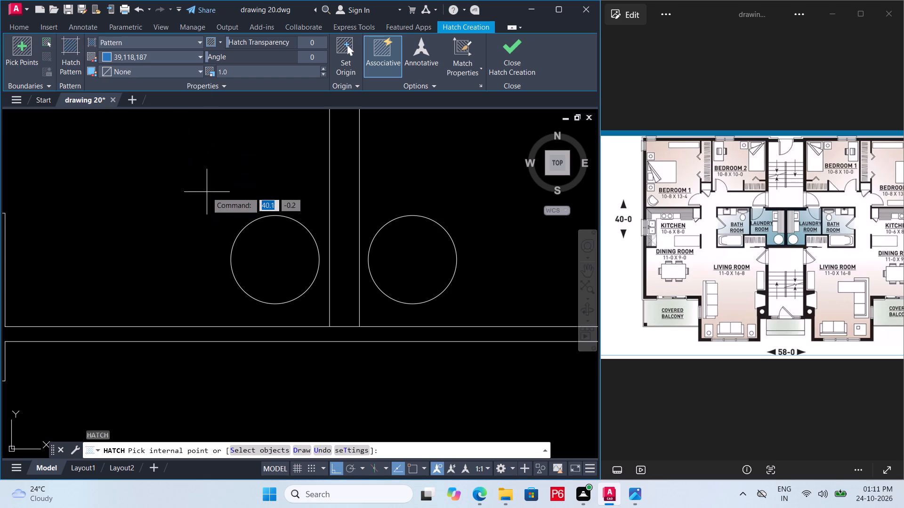
pyautogui.click(278, 252)
pyautogui.click(397, 252)
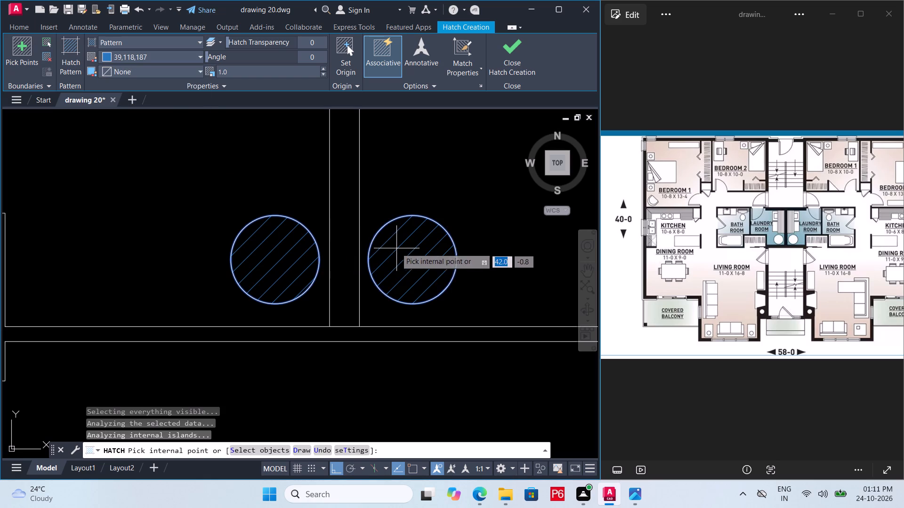
pyautogui.scroll(-2, 325, 234)
pyautogui.hotkey('ctrl', 's')
pyautogui.hotkey('ctrl', 's')
pyautogui.hotkey('ctrl', 's')
pyautogui.press('Escape')
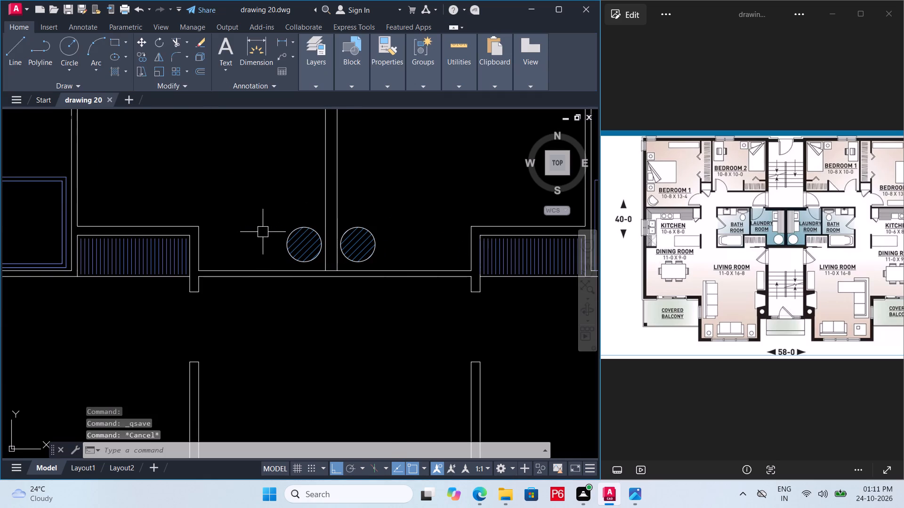
pyautogui.scroll(-1, 262, 232)
pyautogui.press('space')
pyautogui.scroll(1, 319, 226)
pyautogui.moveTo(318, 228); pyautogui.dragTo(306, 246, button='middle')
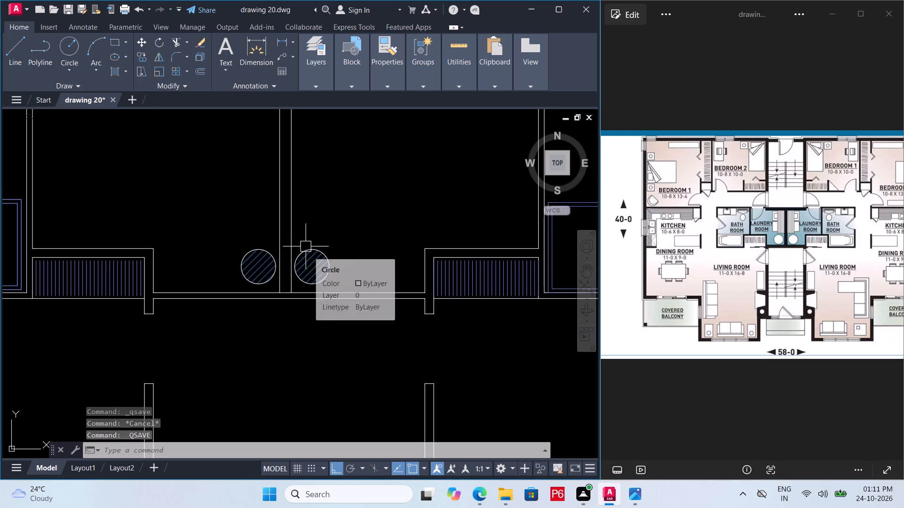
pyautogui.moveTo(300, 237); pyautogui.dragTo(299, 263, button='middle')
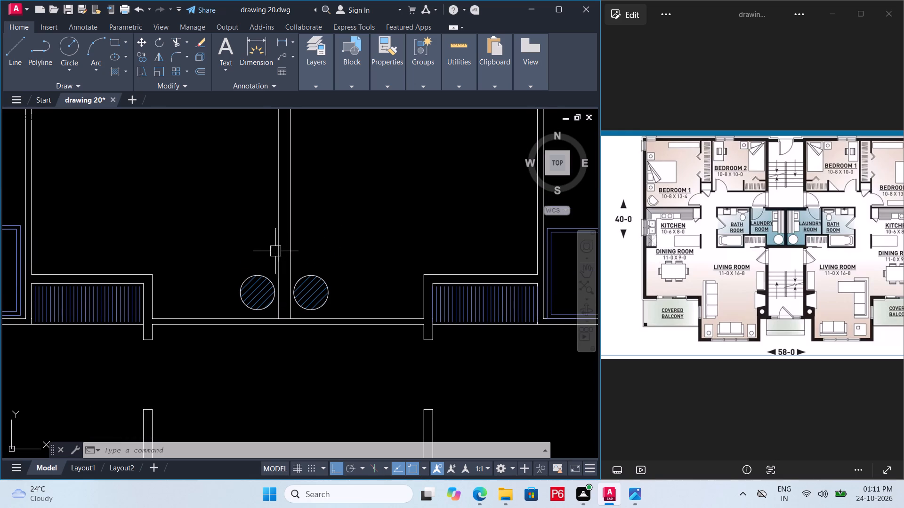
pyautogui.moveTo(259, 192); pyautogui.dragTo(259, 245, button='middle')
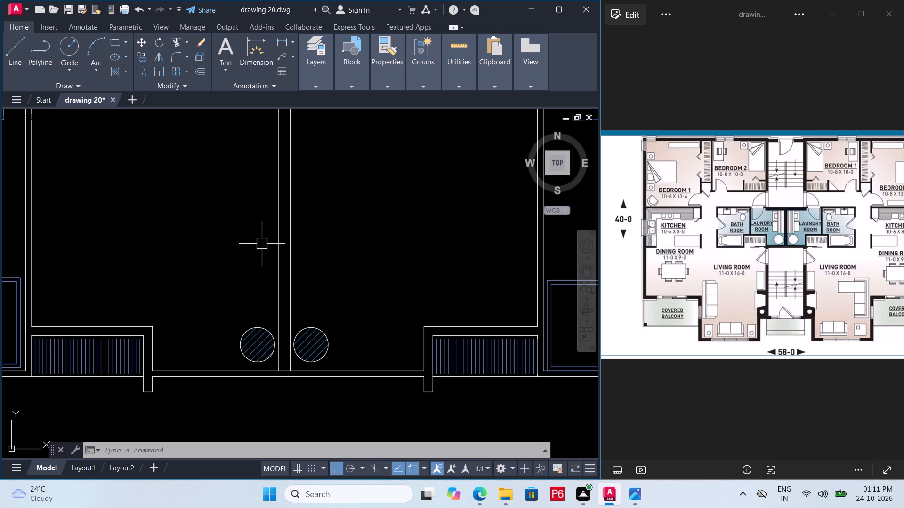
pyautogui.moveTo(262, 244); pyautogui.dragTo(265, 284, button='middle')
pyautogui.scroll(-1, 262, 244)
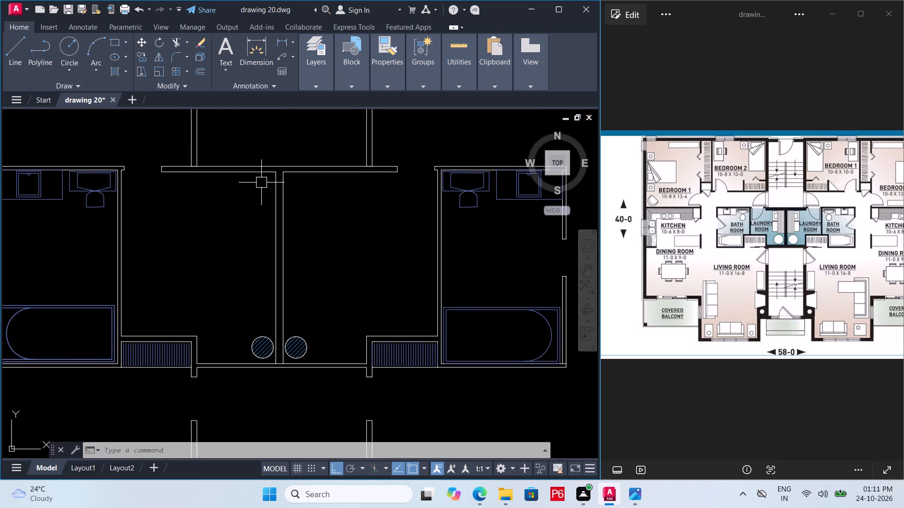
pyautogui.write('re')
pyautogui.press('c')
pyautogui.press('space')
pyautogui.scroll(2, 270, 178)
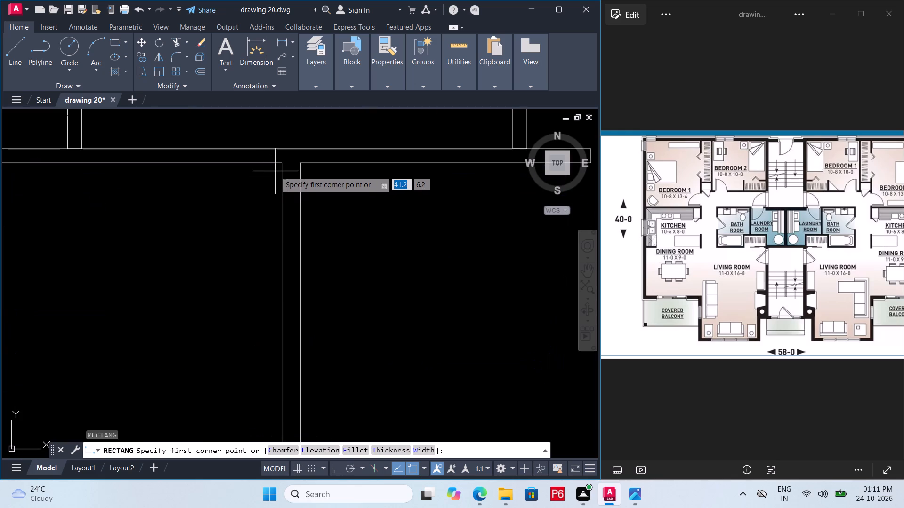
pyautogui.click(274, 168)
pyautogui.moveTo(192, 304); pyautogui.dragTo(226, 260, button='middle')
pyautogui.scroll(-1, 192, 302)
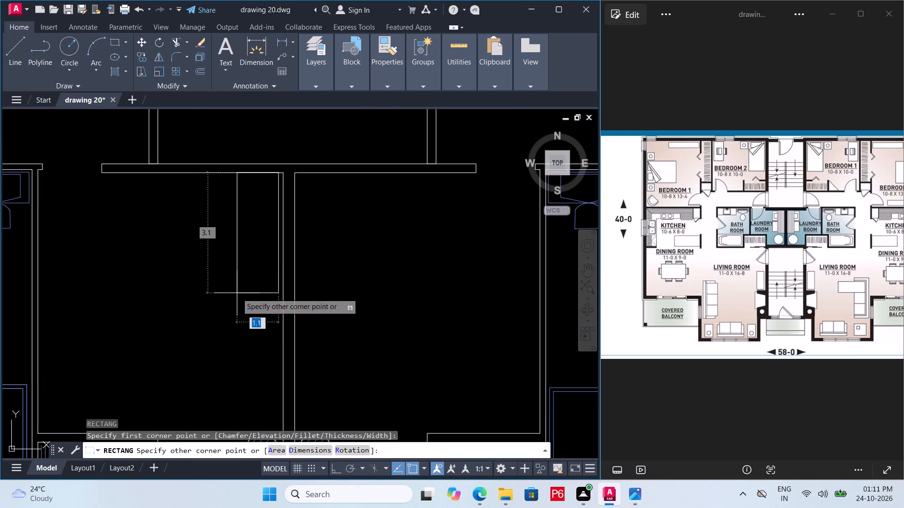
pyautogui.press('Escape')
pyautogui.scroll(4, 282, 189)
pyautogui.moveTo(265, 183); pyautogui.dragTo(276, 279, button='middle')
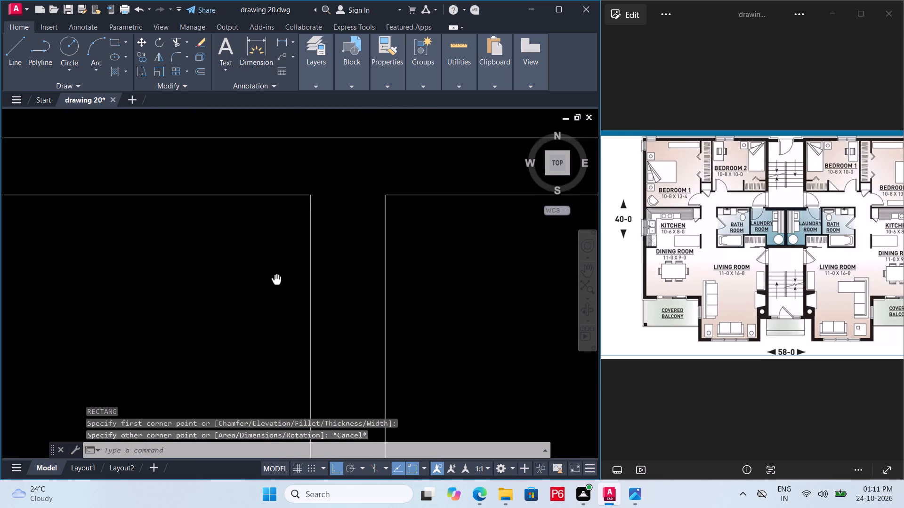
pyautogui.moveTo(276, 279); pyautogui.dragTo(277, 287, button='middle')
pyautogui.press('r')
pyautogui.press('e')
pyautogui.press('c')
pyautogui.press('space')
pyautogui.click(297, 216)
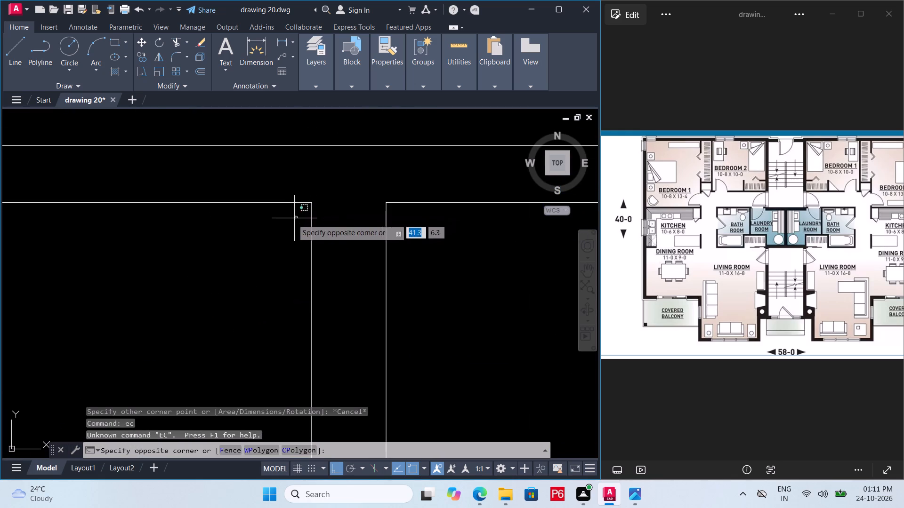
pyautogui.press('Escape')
# Draw a rectangle about 1.1 by 4.4 in the left laundry room's upper corner beside the central dividing wall.
pyautogui.press('r')
pyautogui.write('ec')
pyautogui.press('space')
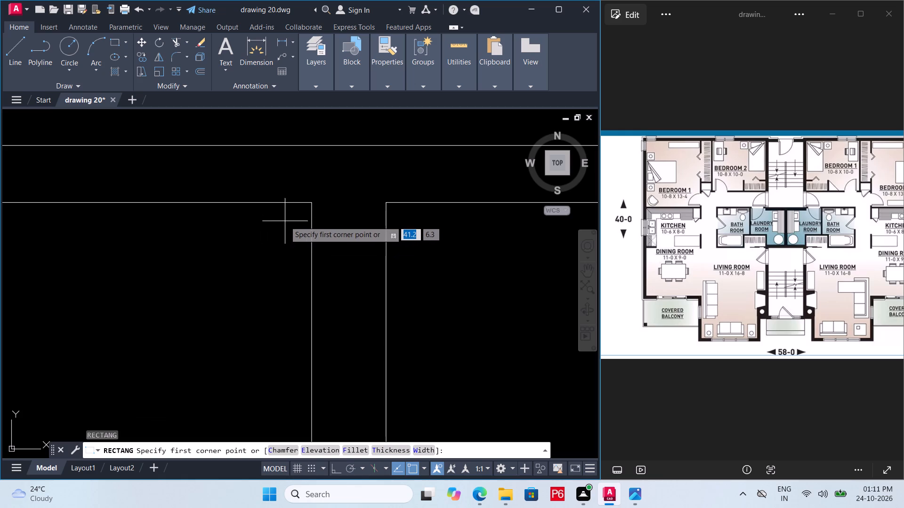
pyautogui.click(295, 217)
pyautogui.scroll(-2, 240, 260)
pyautogui.moveTo(240, 255); pyautogui.dragTo(254, 179, button='middle')
pyautogui.scroll(-1, 229, 285)
pyautogui.moveTo(229, 279); pyautogui.dragTo(254, 209, button='middle')
pyautogui.moveTo(203, 309); pyautogui.dragTo(228, 247, button='middle')
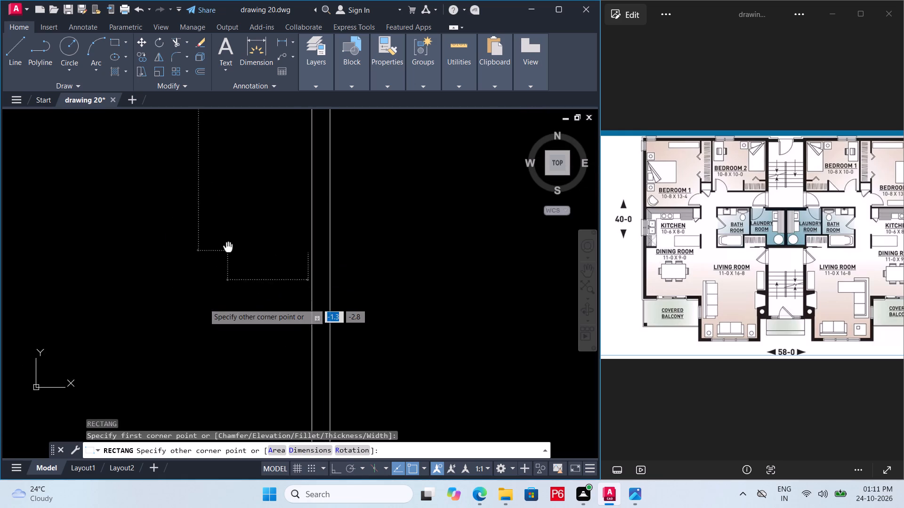
pyautogui.moveTo(228, 247); pyautogui.dragTo(229, 244, button='middle')
pyautogui.scroll(-2, 229, 248)
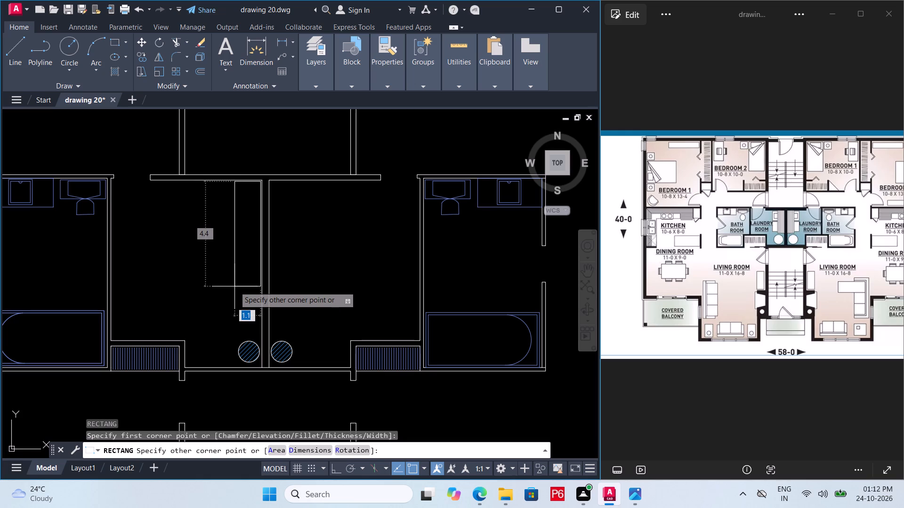
pyautogui.click(234, 286)
pyautogui.press('Escape')
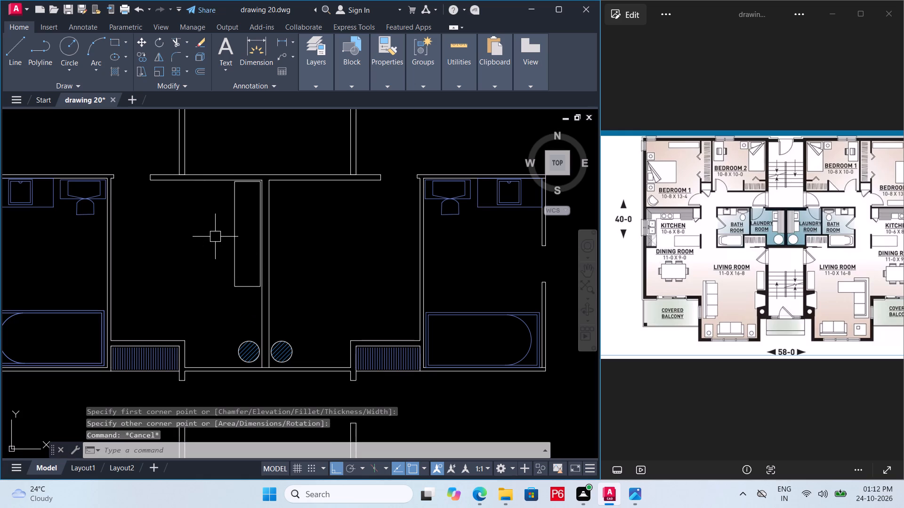
# Draw a vertical line about 4.4 long inside the rectangle, just in from its long side facing the room.
pyautogui.scroll(1, 242, 223)
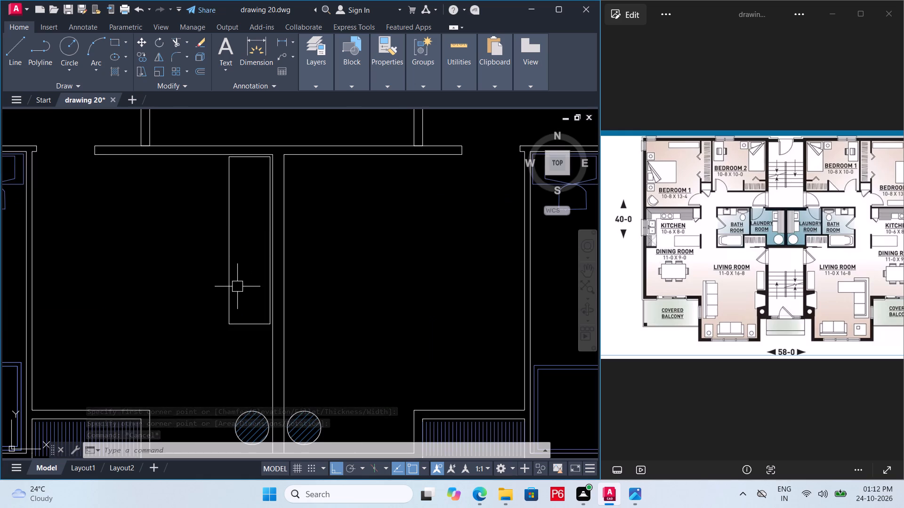
pyautogui.press('l')
pyautogui.press('space')
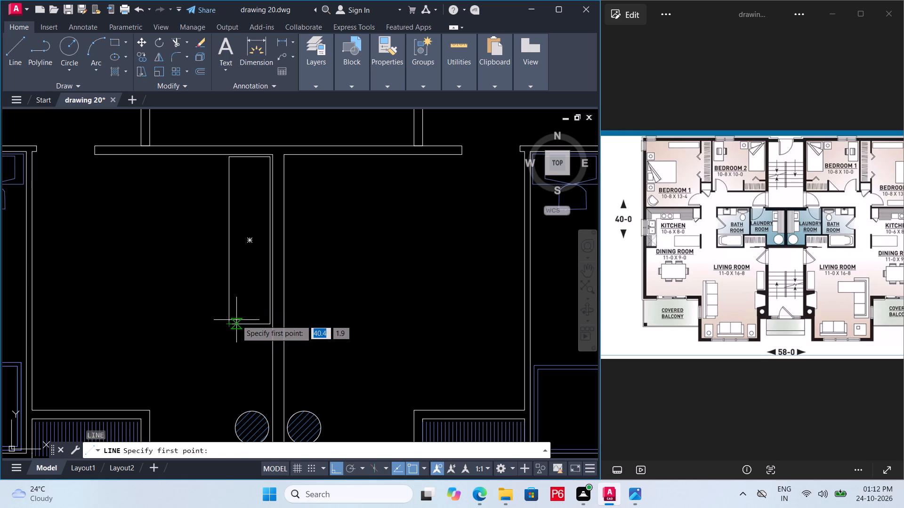
pyautogui.moveTo(236, 320); pyautogui.dragTo(237, 315)
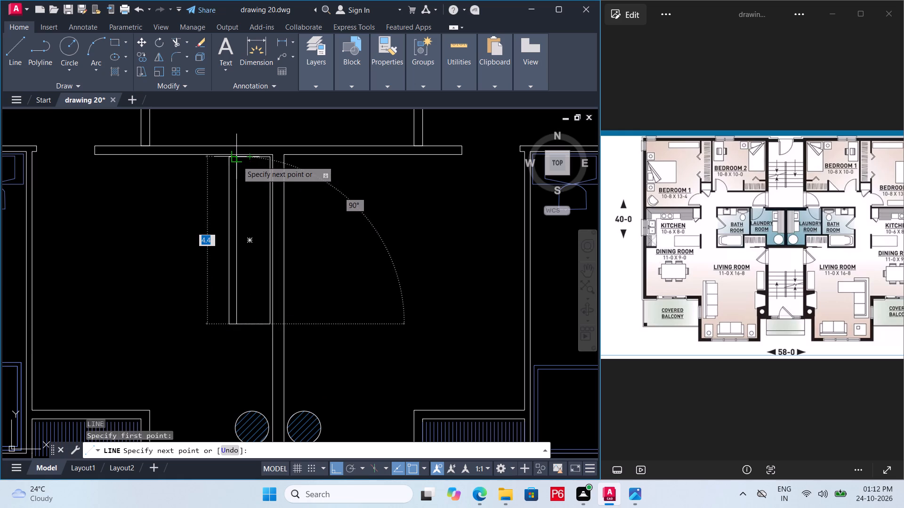
pyautogui.click(235, 159)
pyautogui.press('Escape')
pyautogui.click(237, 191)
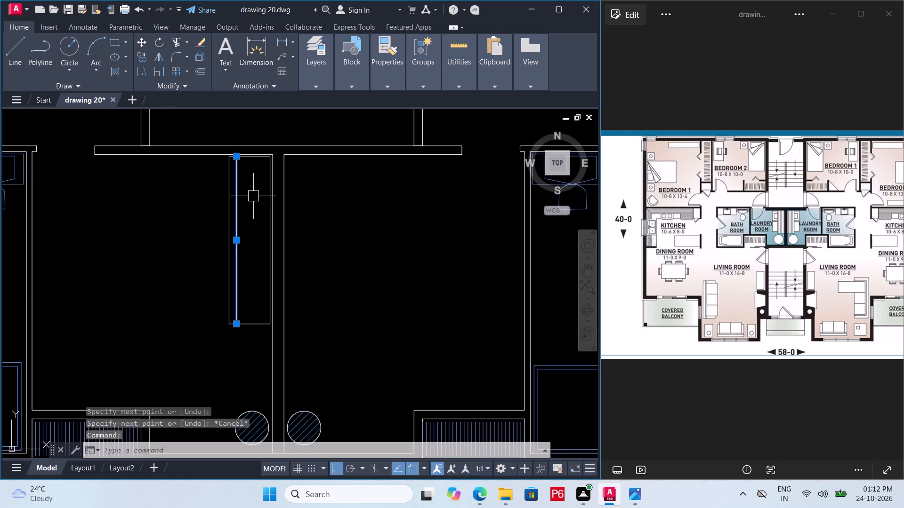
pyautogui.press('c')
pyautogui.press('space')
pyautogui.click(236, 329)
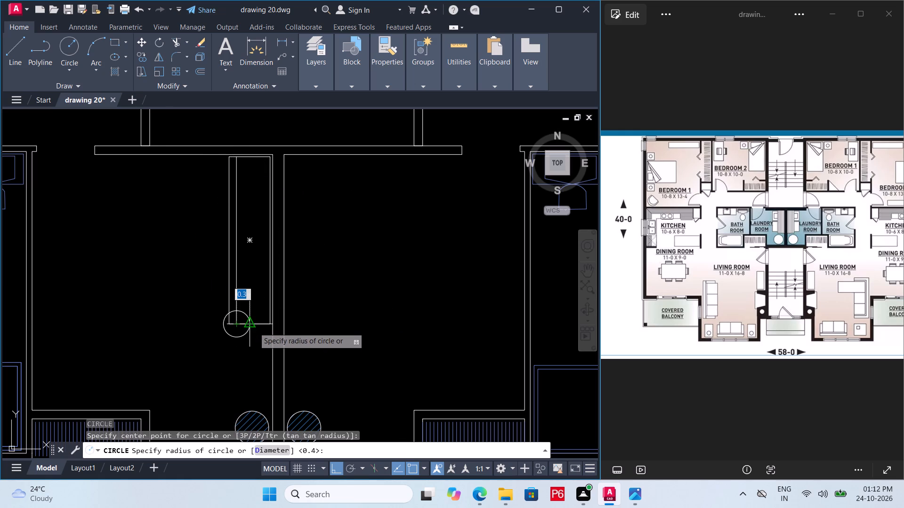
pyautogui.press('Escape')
# Copy the vertical line across the rectangle toward the dividing wall at offsets of about 0.2, 0.4 and 0.7, and save the drawing.
pyautogui.click(236, 292)
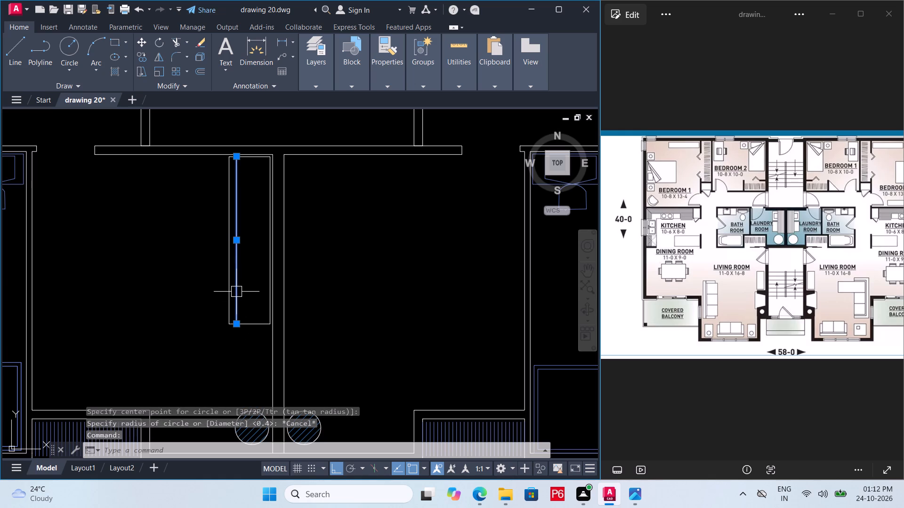
pyautogui.write('co')
pyautogui.press('space')
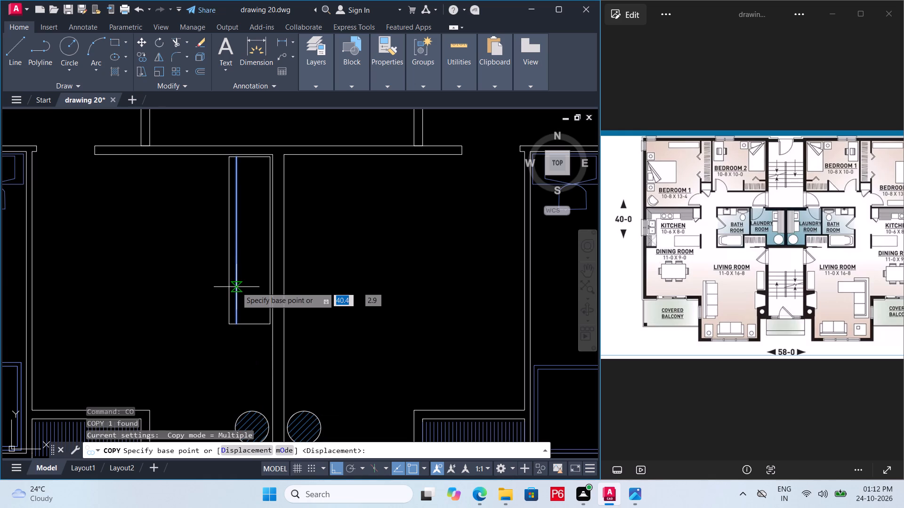
pyautogui.click(236, 287)
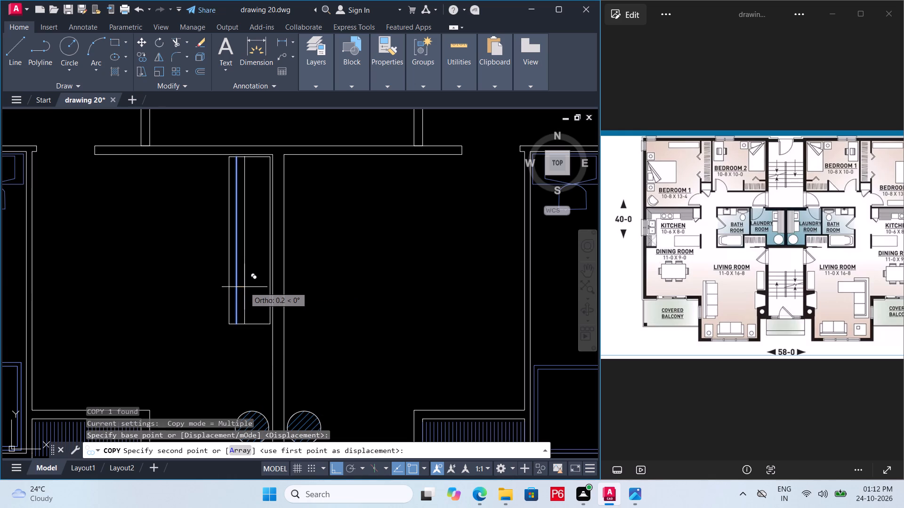
pyautogui.click(244, 287)
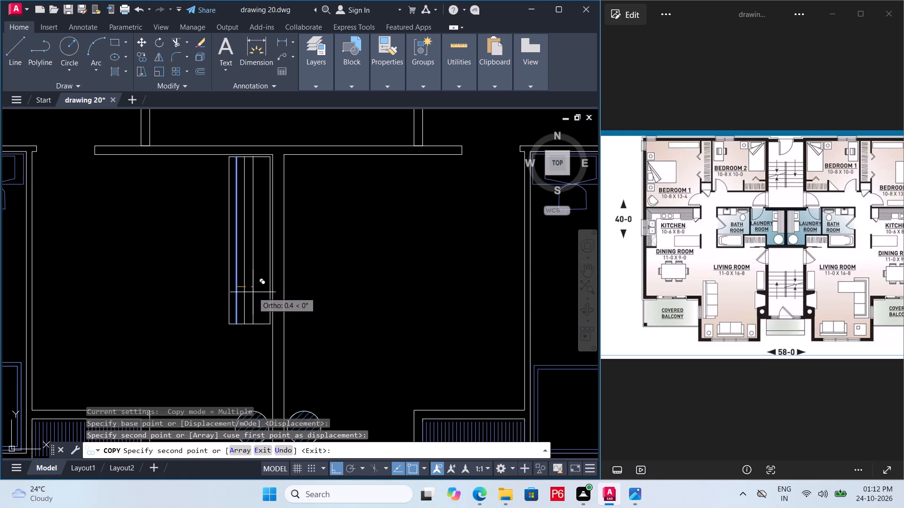
pyautogui.click(253, 292)
pyautogui.click(249, 292)
pyautogui.click(262, 292)
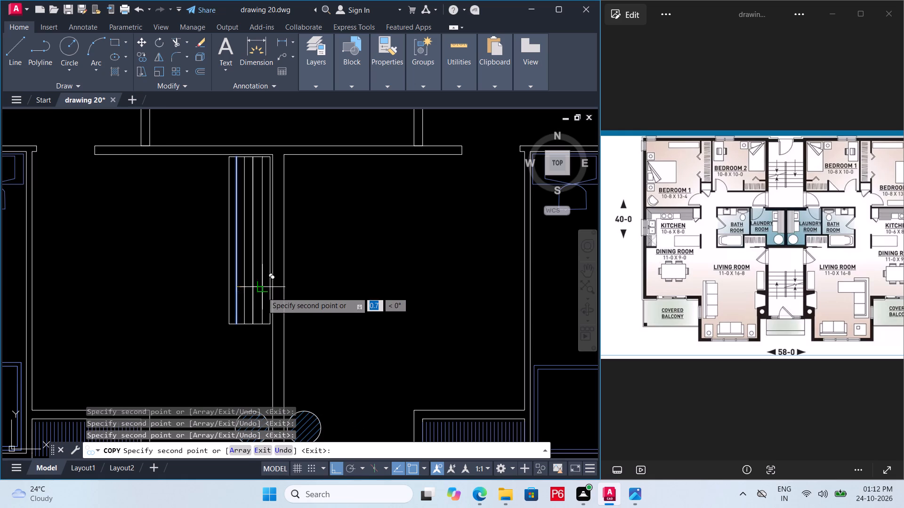
pyautogui.hotkey('ctrl', 's')
pyautogui.hotkey('ctrl', 's')
pyautogui.hotkey('ctrl', 's')
pyautogui.press('Escape')
# Assign the left laundry room's rectangle and its inner vertical lines to the furniture layer and save the drawing.
pyautogui.scroll(-1, 232, 298)
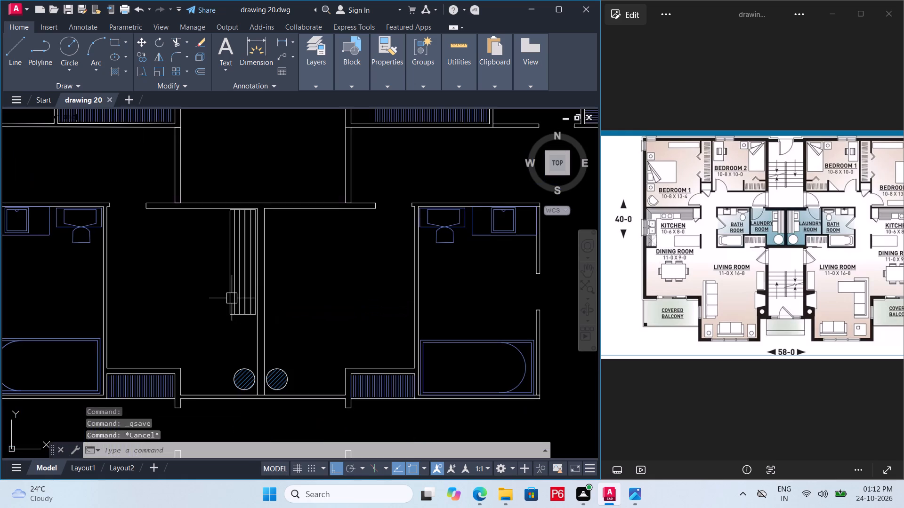
pyautogui.scroll(4, 254, 286)
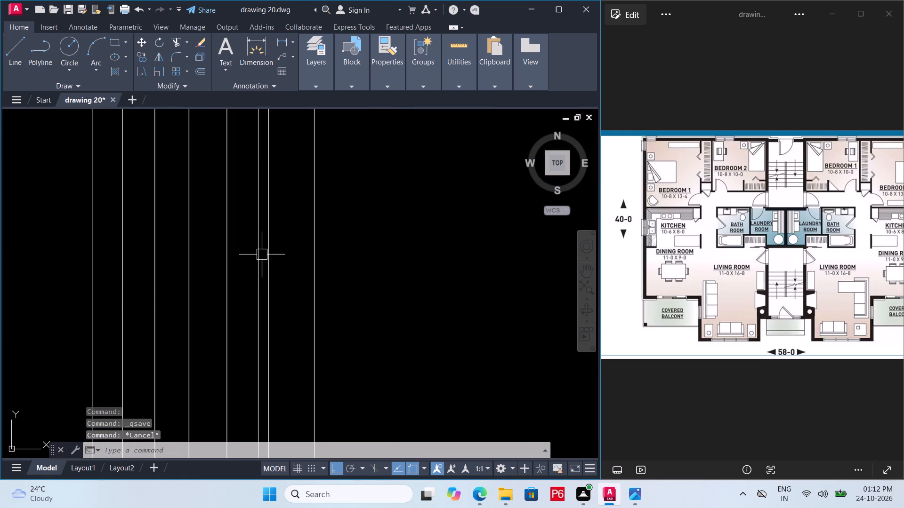
pyautogui.click(262, 254)
pyautogui.click(235, 267)
pyautogui.click(118, 282)
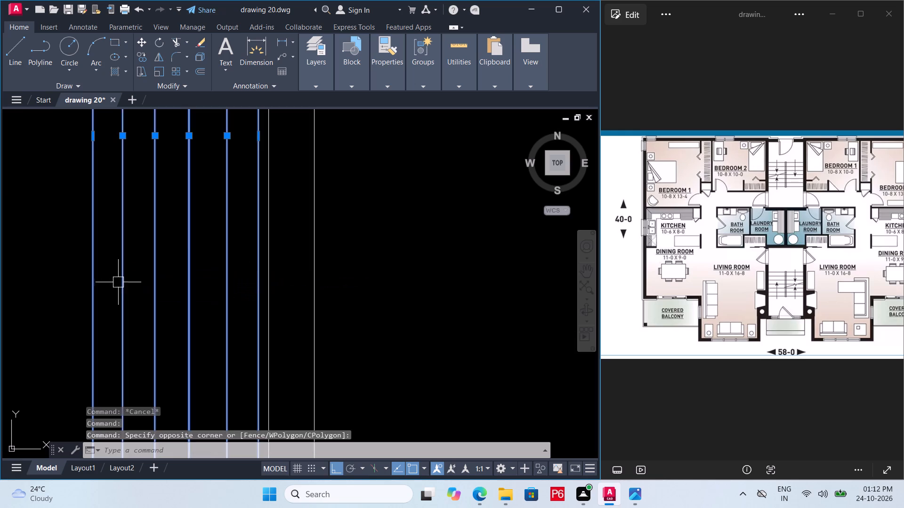
pyautogui.scroll(-3, 192, 240)
pyautogui.moveTo(192, 240); pyautogui.dragTo(243, 269, button='middle')
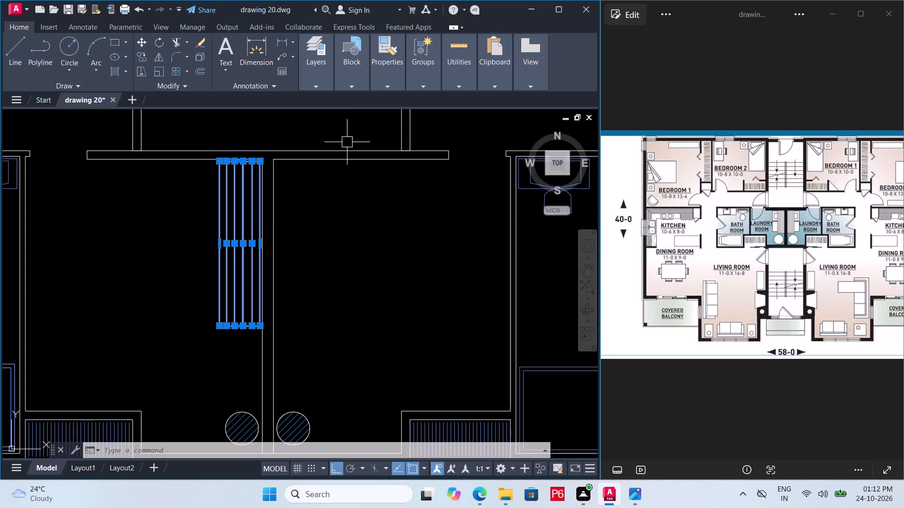
pyautogui.click(319, 87)
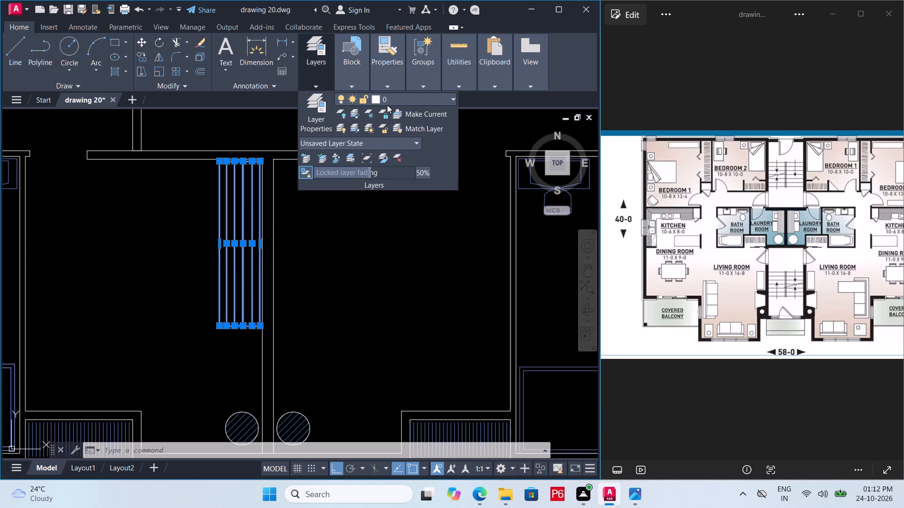
pyautogui.click(388, 103)
pyautogui.click(395, 170)
pyautogui.click(378, 258)
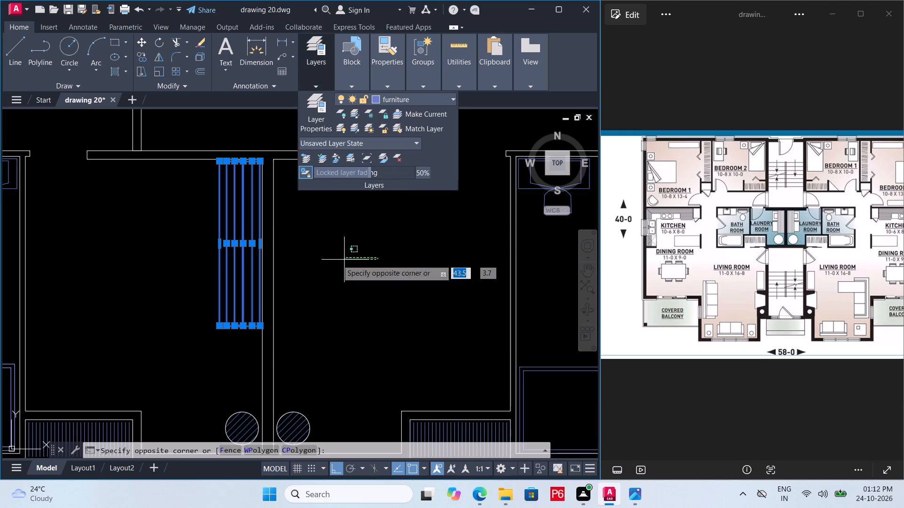
pyautogui.moveTo(311, 260); pyautogui.dragTo(331, 253)
pyautogui.click(432, 246)
pyautogui.press('Escape')
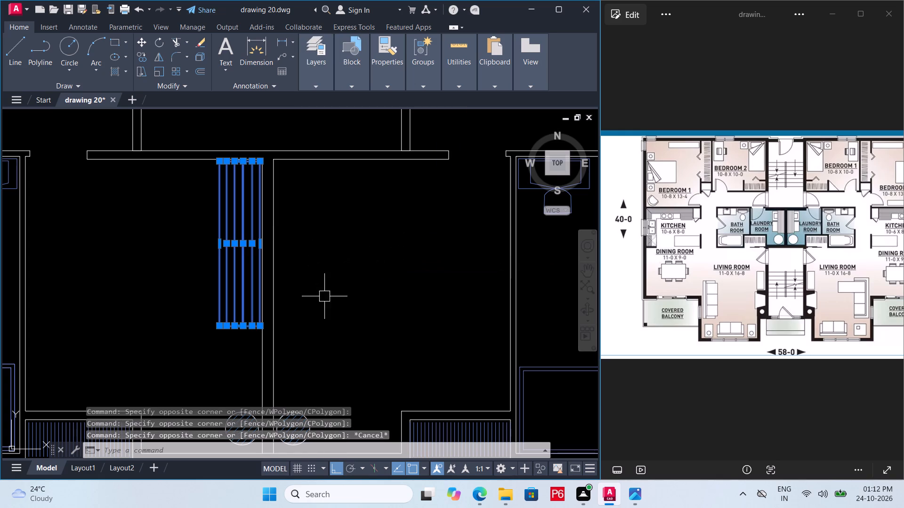
pyautogui.press('Escape')
pyautogui.hotkey('ctrl', 's')
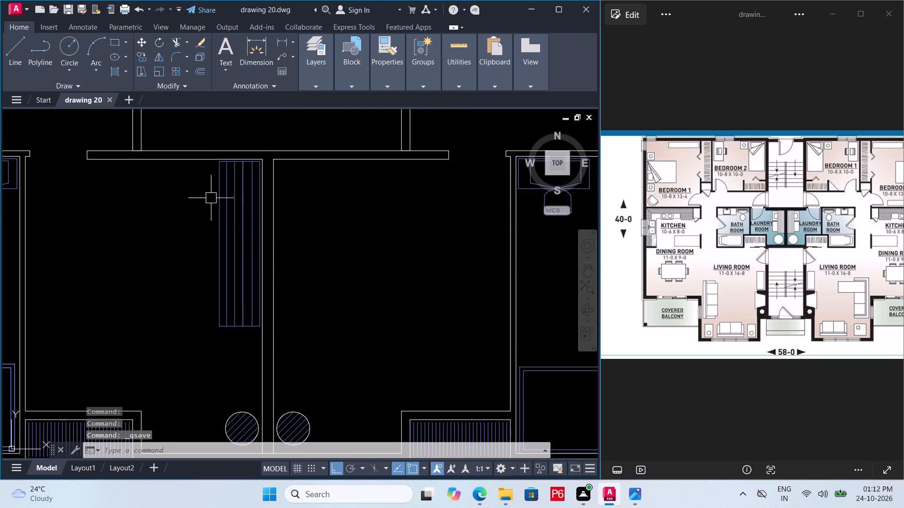
# Draw a rectangle about 1.1 by 1.5 against the lined unit's room-facing side, near its upper end.
pyautogui.moveTo(211, 198); pyautogui.dragTo(294, 191, button='middle')
pyautogui.scroll(1, 297, 183)
pyautogui.write('re')
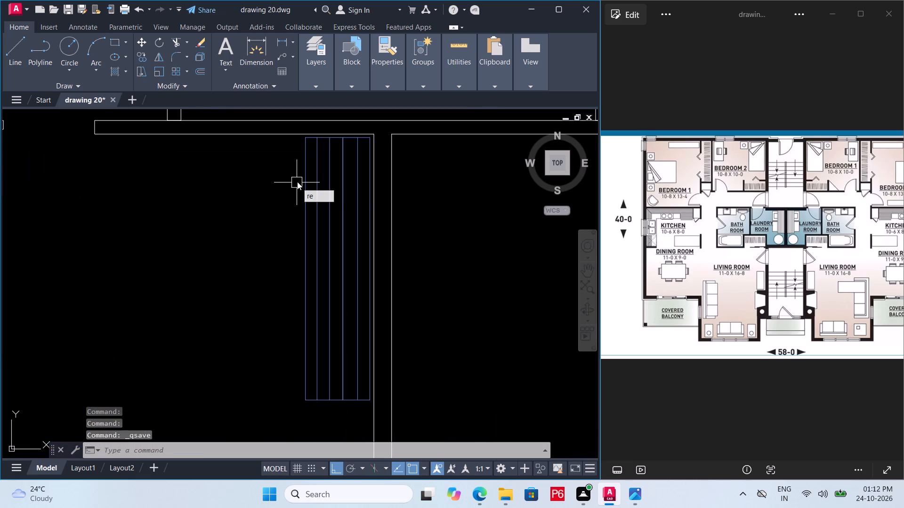
pyautogui.write('c')
pyautogui.press('space')
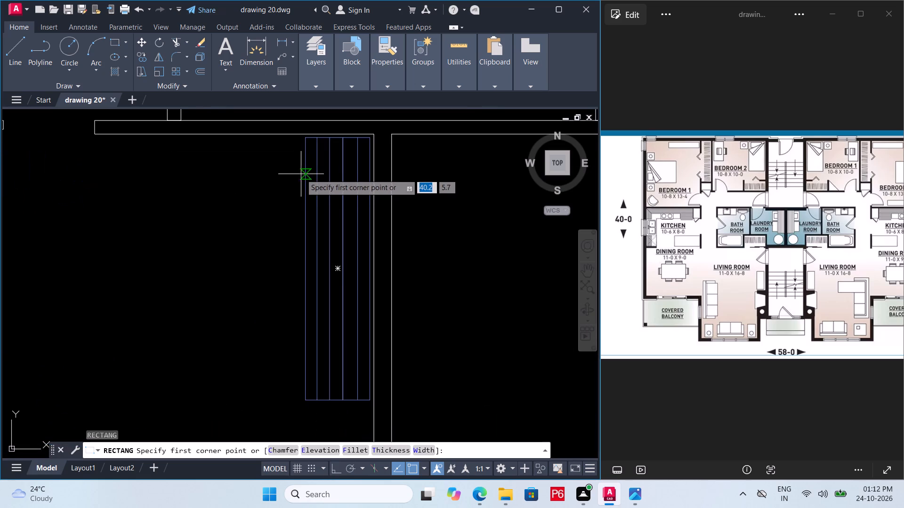
pyautogui.click(305, 167)
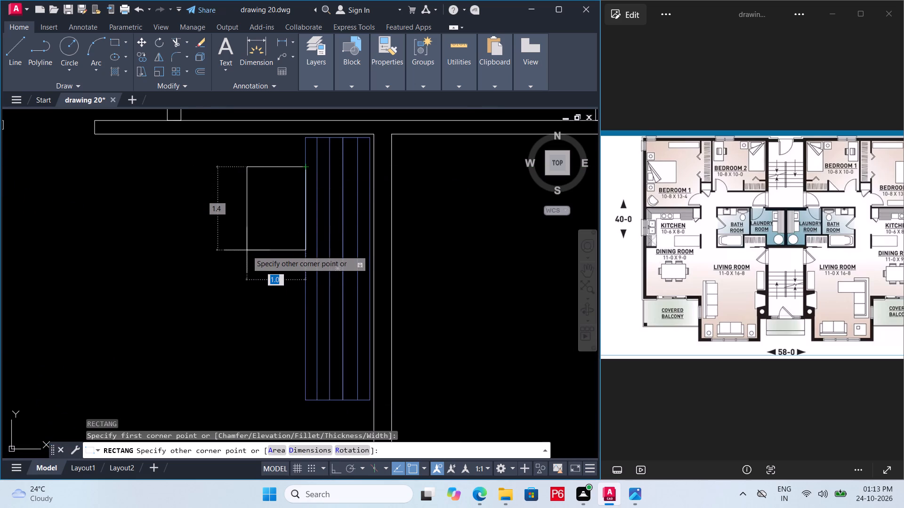
pyautogui.click(241, 258)
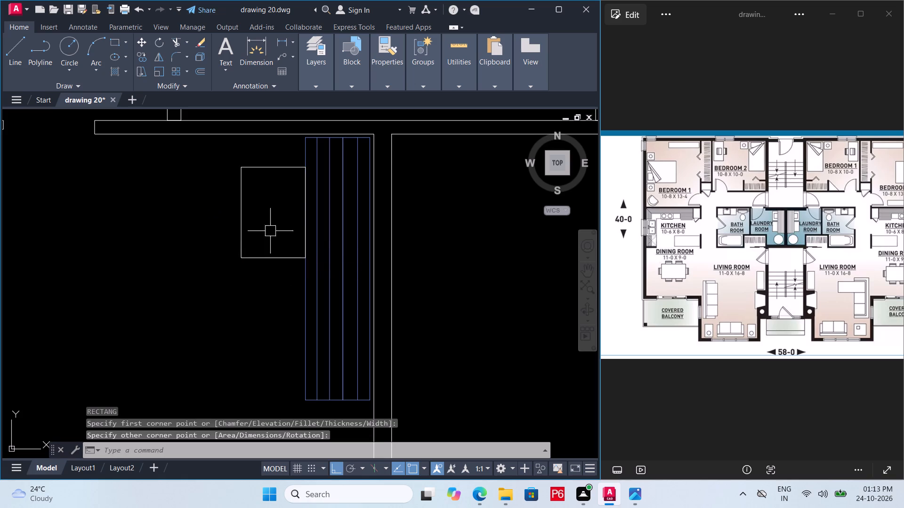
# Draw a smaller rectangle about 0.8 by 0.9 inside it, sharing its edge along the lined unit.
pyautogui.write('rec')
pyautogui.press('space')
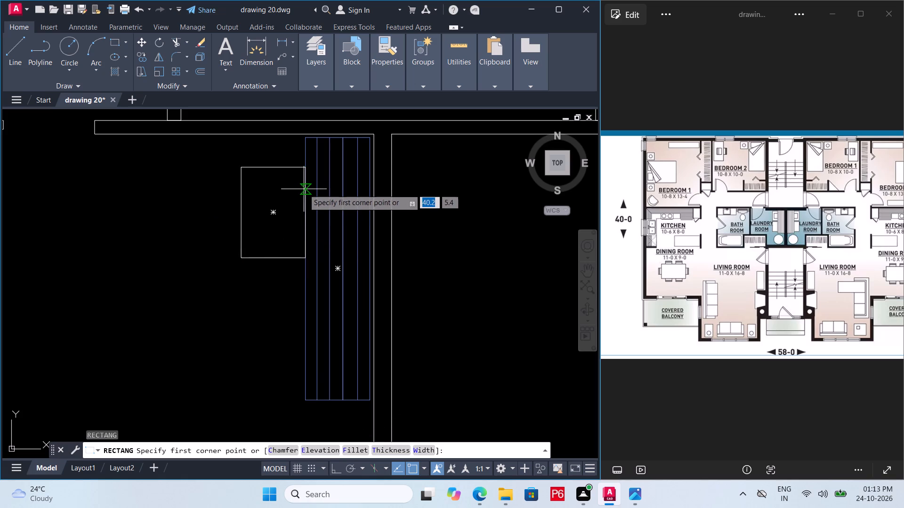
pyautogui.click(305, 185)
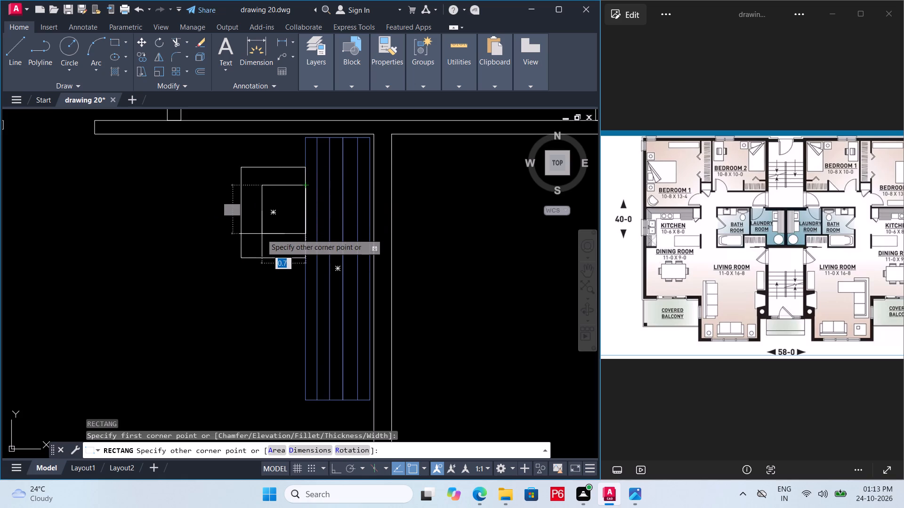
pyautogui.click(260, 237)
# Draw a second rectangle about 1.1 by 1.5 below the first one, aligned along the lined unit, and save the drawing.
pyautogui.moveTo(259, 261); pyautogui.dragTo(260, 216, button='middle')
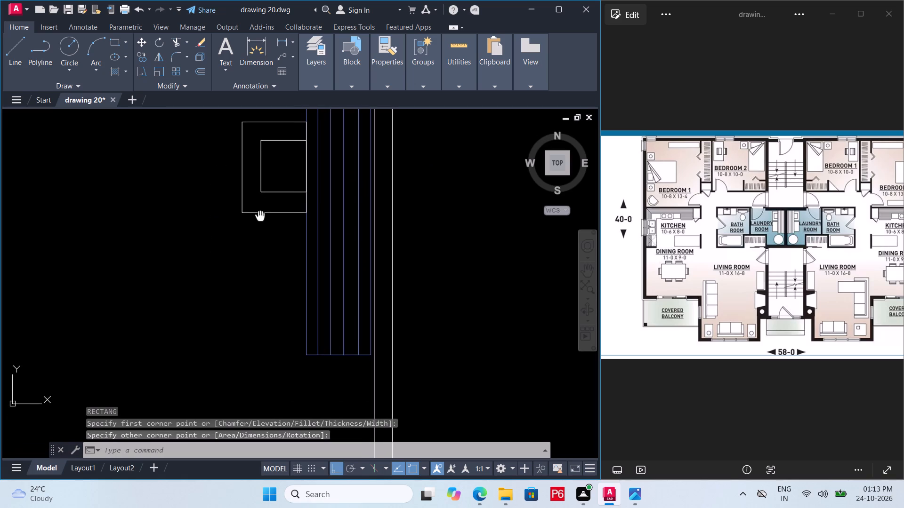
pyautogui.moveTo(260, 216); pyautogui.dragTo(261, 217, button='middle')
pyautogui.write('rec')
pyautogui.press('space')
pyautogui.click(305, 234)
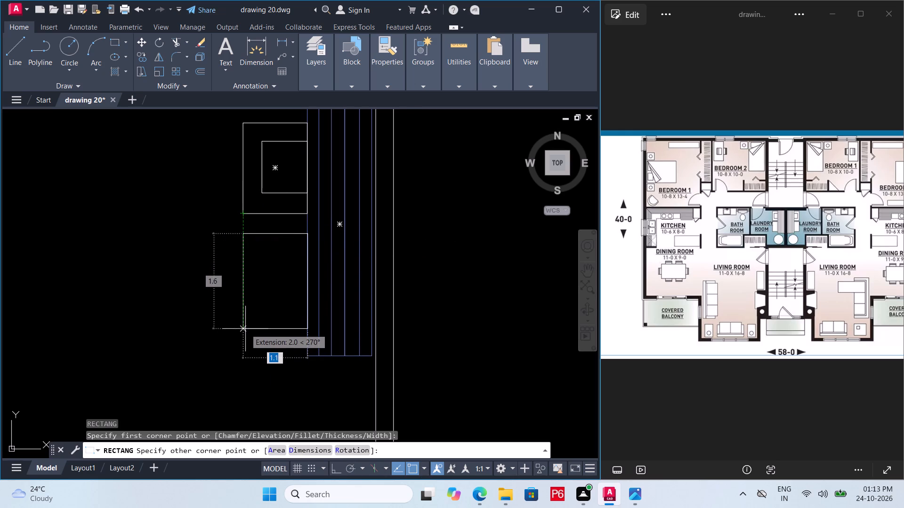
pyautogui.click(246, 325)
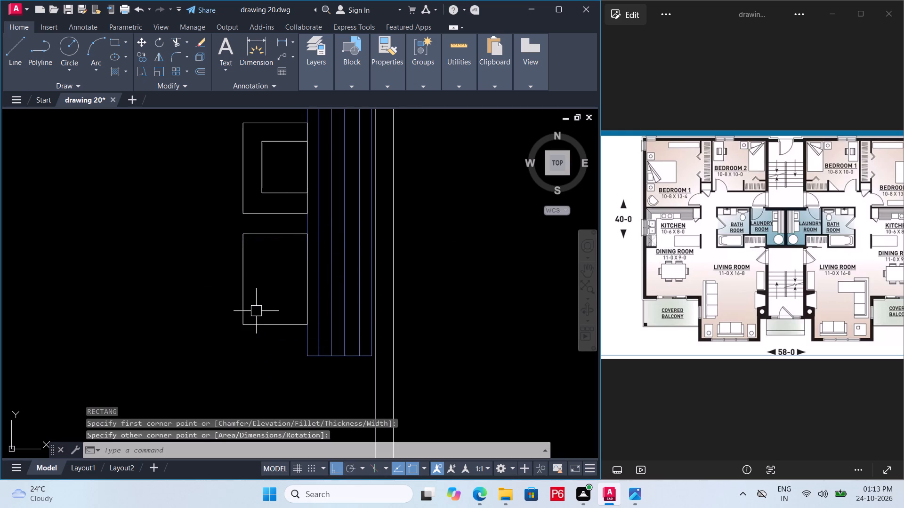
pyautogui.hotkey('ctrl', 's')
pyautogui.hotkey('ctrl', 's')
pyautogui.hotkey('ctrl', 's')
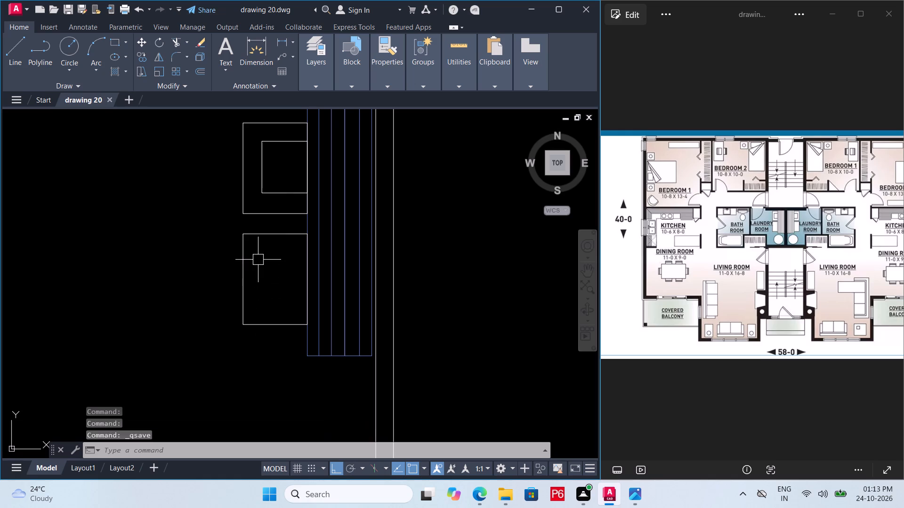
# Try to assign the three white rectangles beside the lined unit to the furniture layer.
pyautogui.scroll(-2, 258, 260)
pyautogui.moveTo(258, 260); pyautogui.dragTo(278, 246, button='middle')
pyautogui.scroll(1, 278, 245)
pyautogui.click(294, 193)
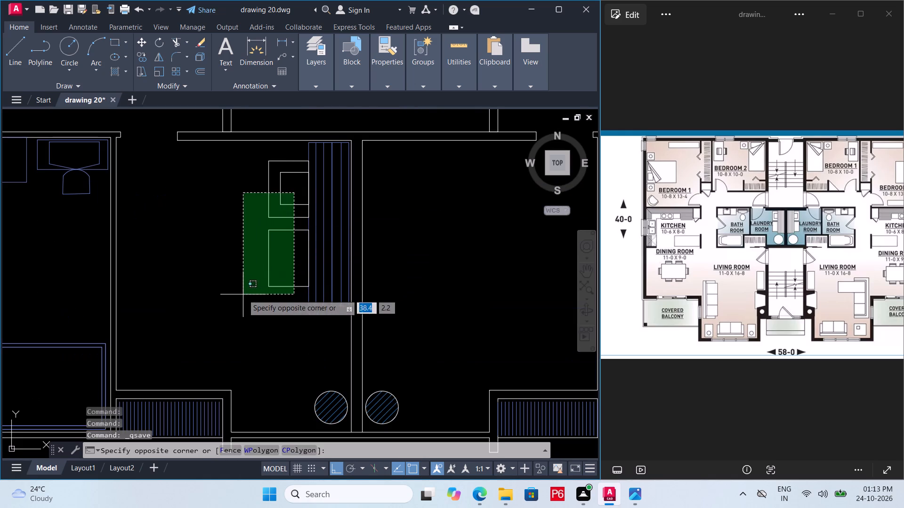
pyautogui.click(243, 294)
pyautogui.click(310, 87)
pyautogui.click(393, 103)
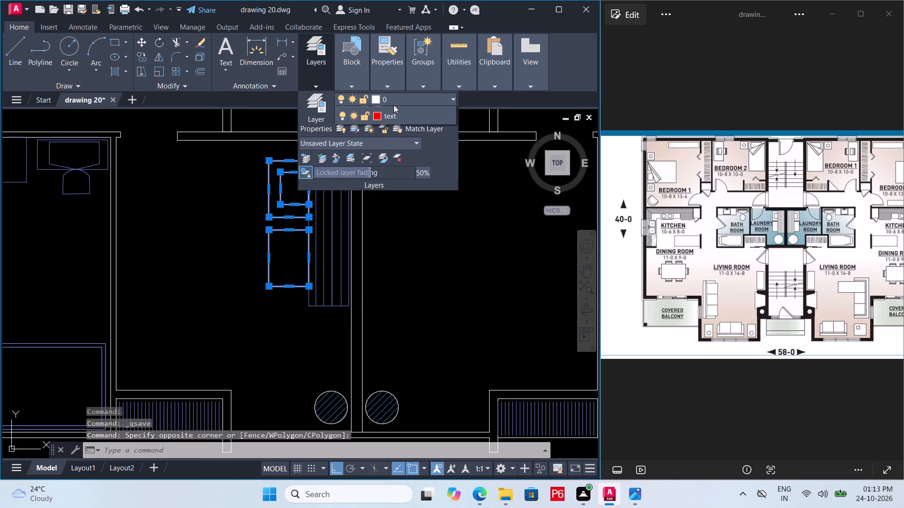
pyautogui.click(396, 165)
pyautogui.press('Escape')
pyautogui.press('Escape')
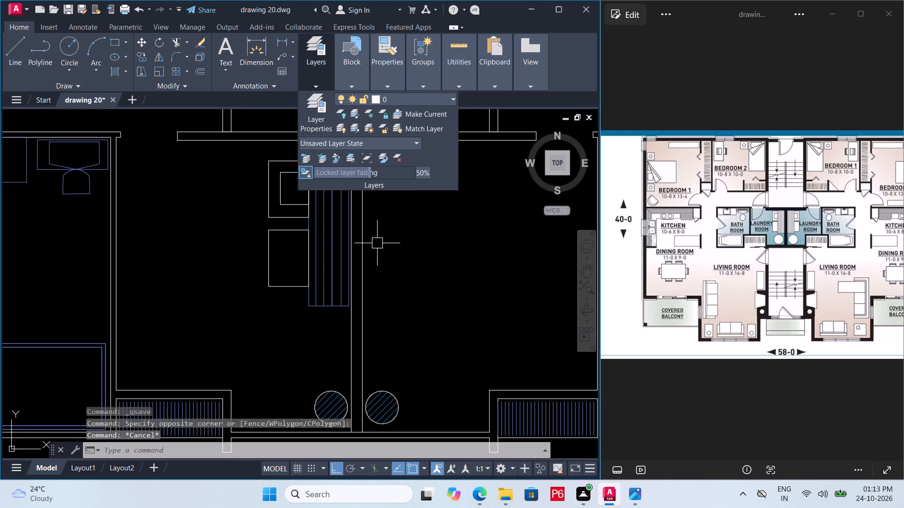
# Assign the three white rectangles beside the lined unit to the furniture layer and save the drawing.
pyautogui.moveTo(299, 192); pyautogui.dragTo(298, 206)
pyautogui.click(255, 304)
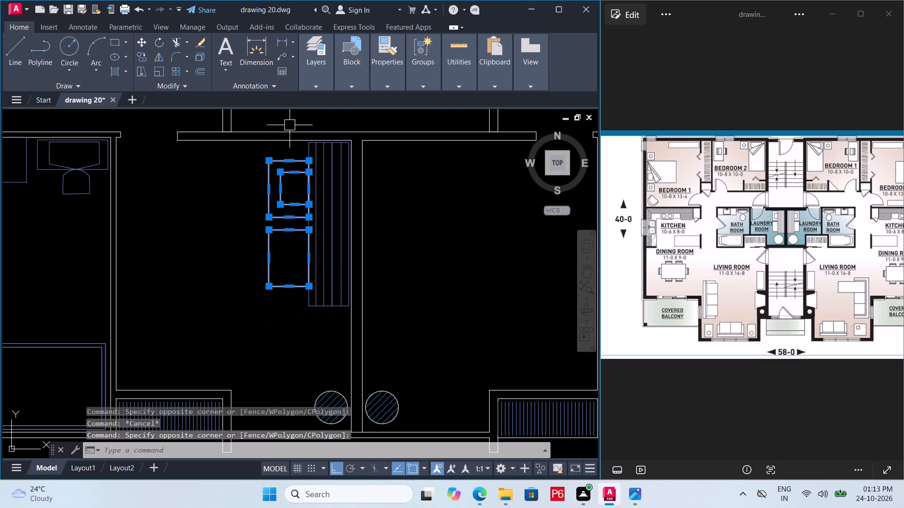
pyautogui.click(324, 86)
pyautogui.click(319, 77)
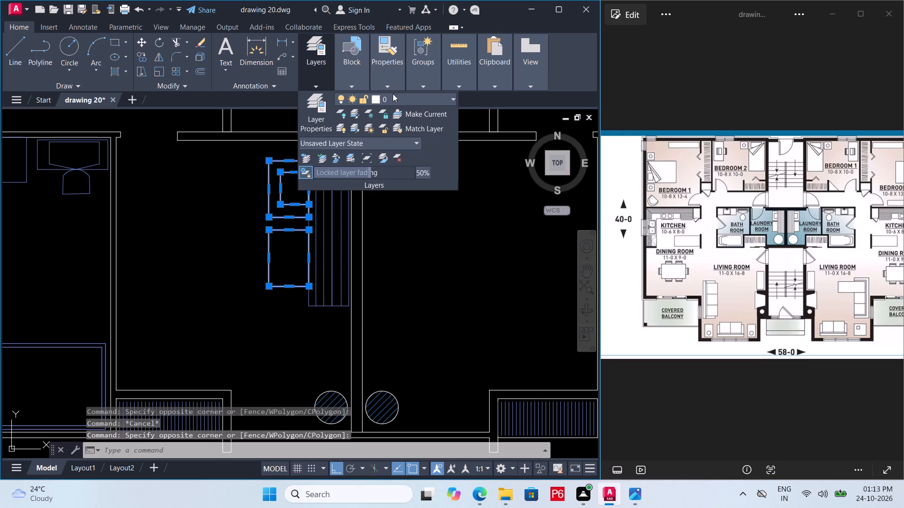
pyautogui.click(396, 98)
pyautogui.click(400, 170)
pyautogui.moveTo(413, 222); pyautogui.dragTo(426, 222)
pyautogui.click(469, 231)
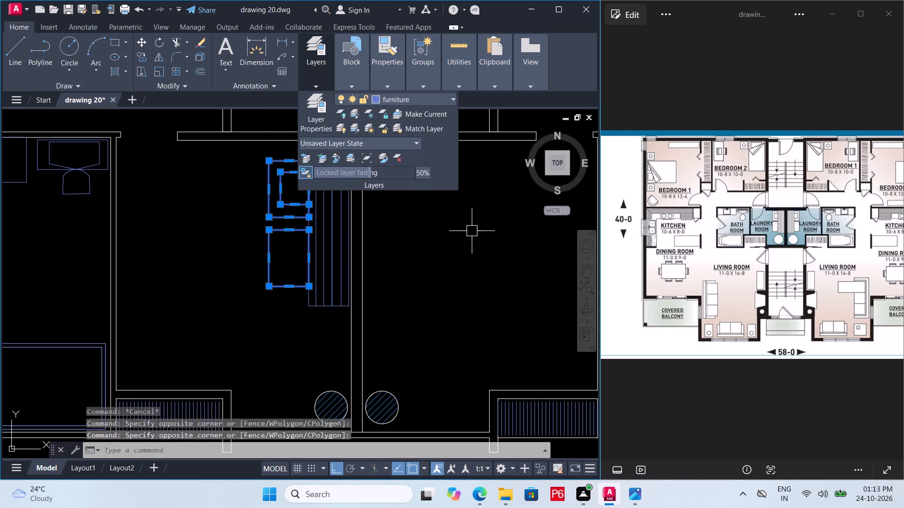
pyautogui.press('Escape')
pyautogui.click(428, 240)
pyautogui.hotkey('ctrl', 's')
pyautogui.hotkey('ctrl', 's')
# Define a block named w from the left laundry room's lined unit and its attached rectangles.
pyautogui.scroll(1, 347, 202)
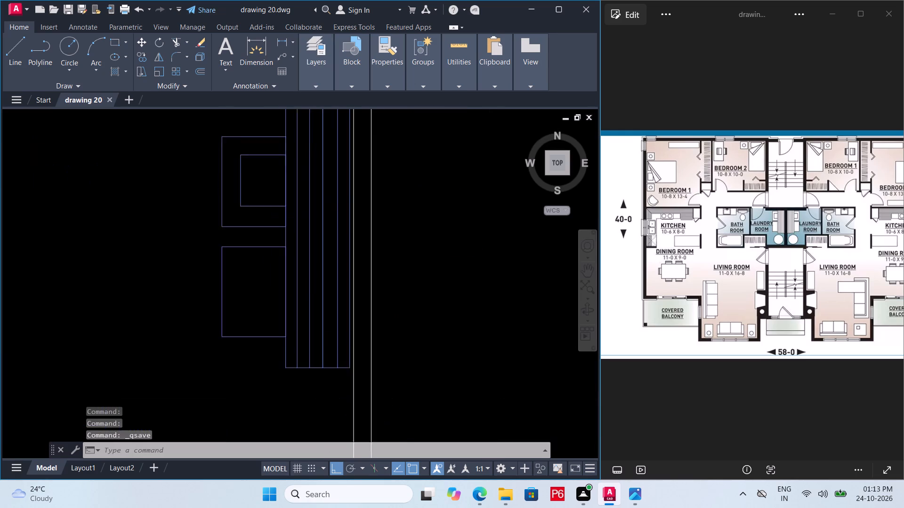
pyautogui.scroll(2, 347, 201)
pyautogui.click(356, 193)
pyautogui.click(332, 198)
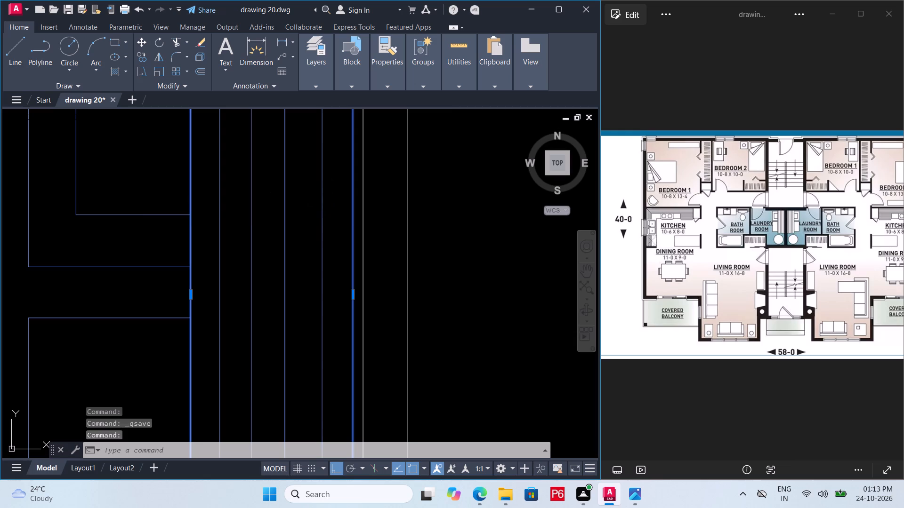
pyautogui.scroll(-4, 213, 225)
pyautogui.click(173, 278)
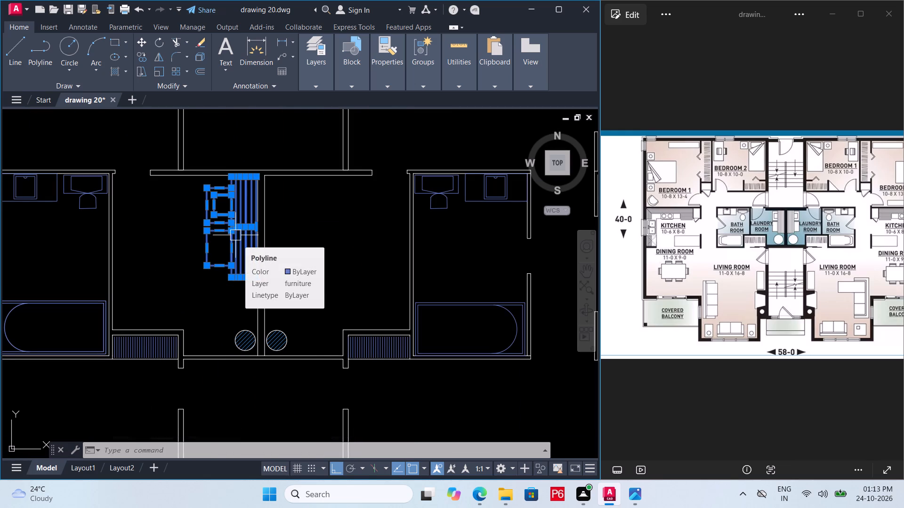
pyautogui.write('b')
pyautogui.press('space')
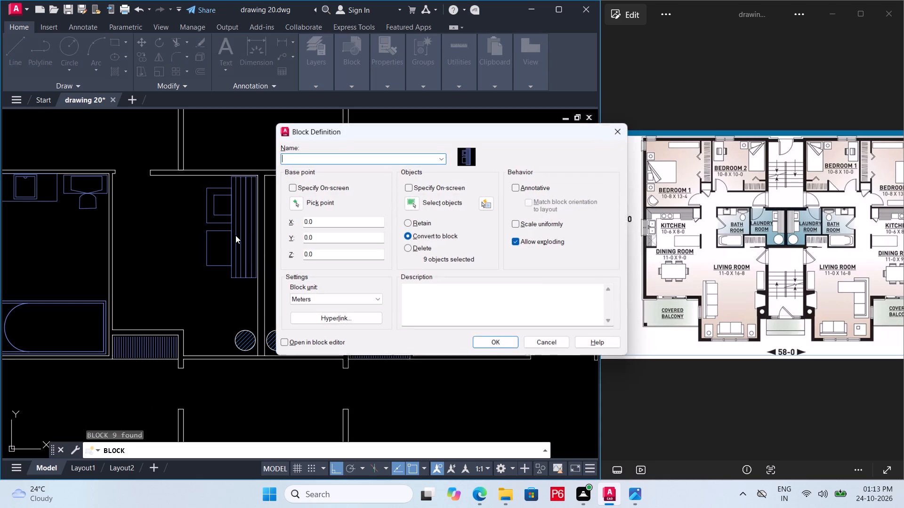
pyautogui.press('w')
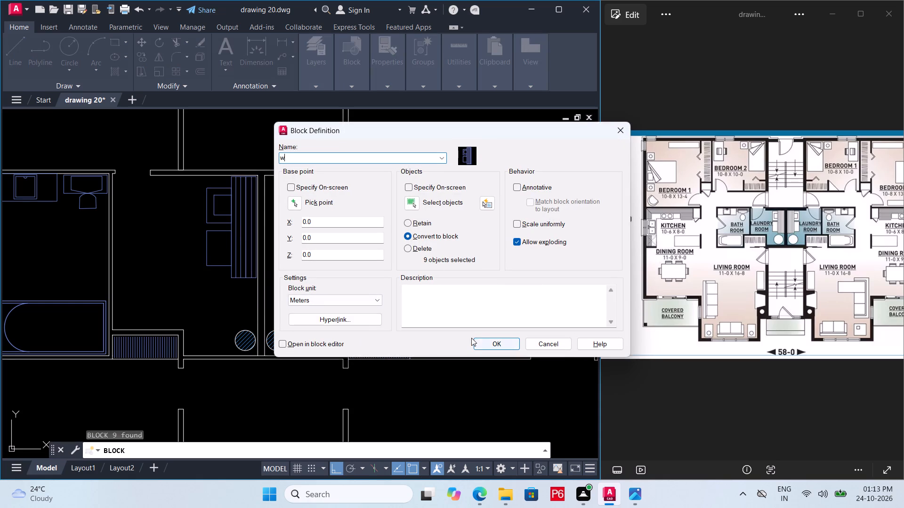
pyautogui.click(478, 342)
# Draw a helper line about 0.3 long across the upper end of the central dividing wall.
pyautogui.click(233, 261)
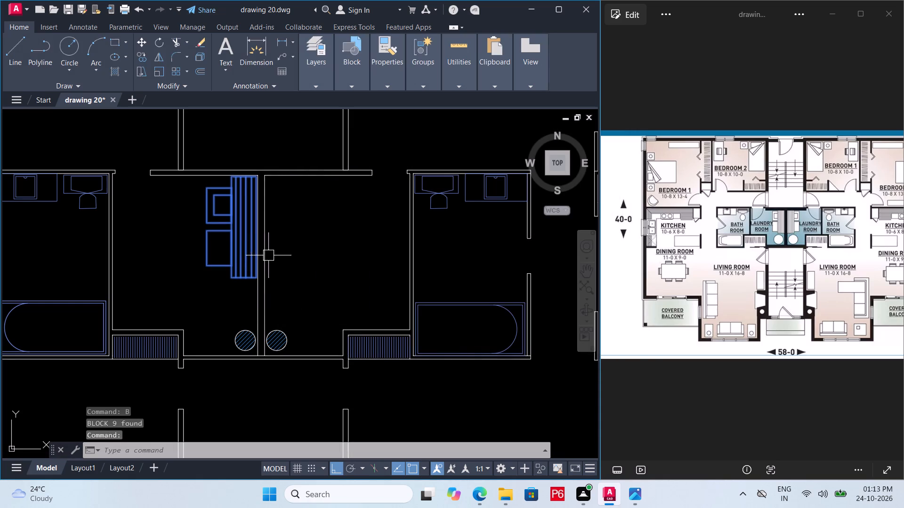
pyautogui.scroll(1, 273, 254)
pyautogui.moveTo(279, 246); pyautogui.dragTo(305, 319, button='middle')
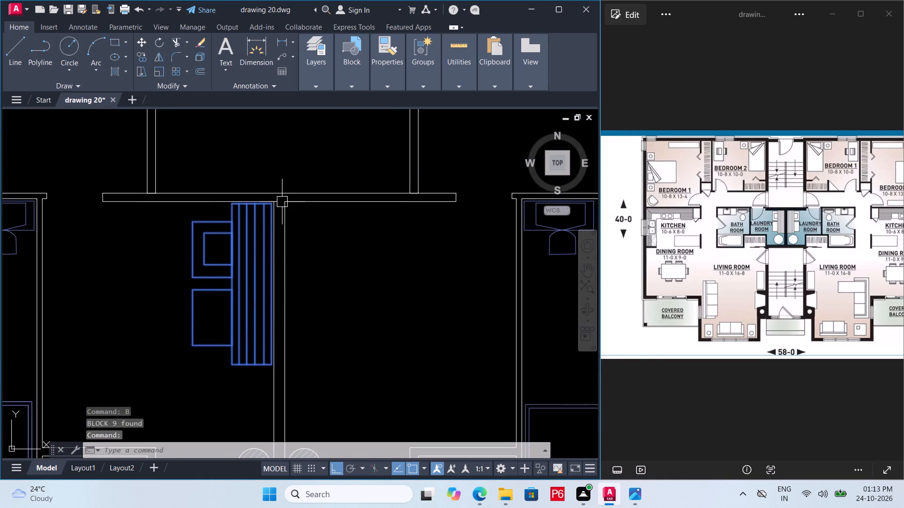
pyautogui.scroll(3, 282, 202)
pyautogui.press('Escape')
pyautogui.write('l')
pyautogui.press('space')
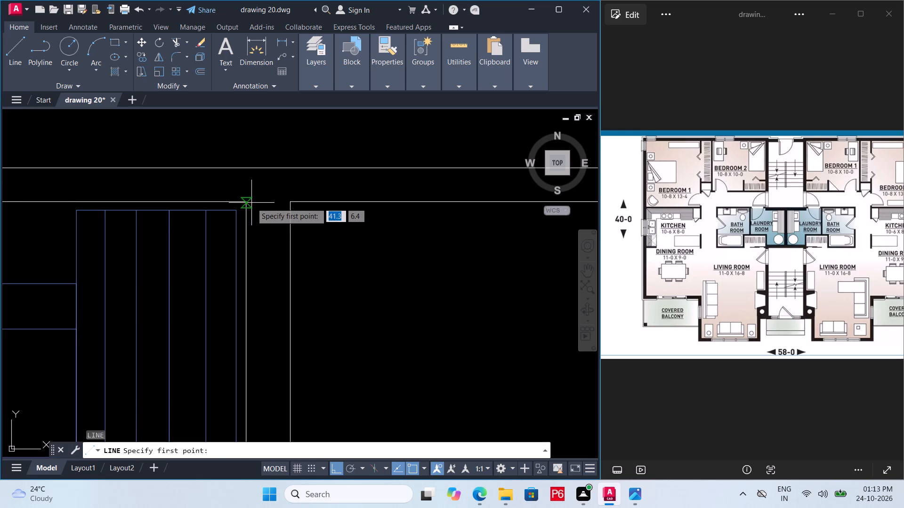
pyautogui.moveTo(251, 203); pyautogui.dragTo(256, 203)
pyautogui.click(295, 203)
pyautogui.press('Escape')
# Mirror the laundry unit block into the right laundry room about the dividing wall's vertical centreline, keeping the original.
pyautogui.click(232, 216)
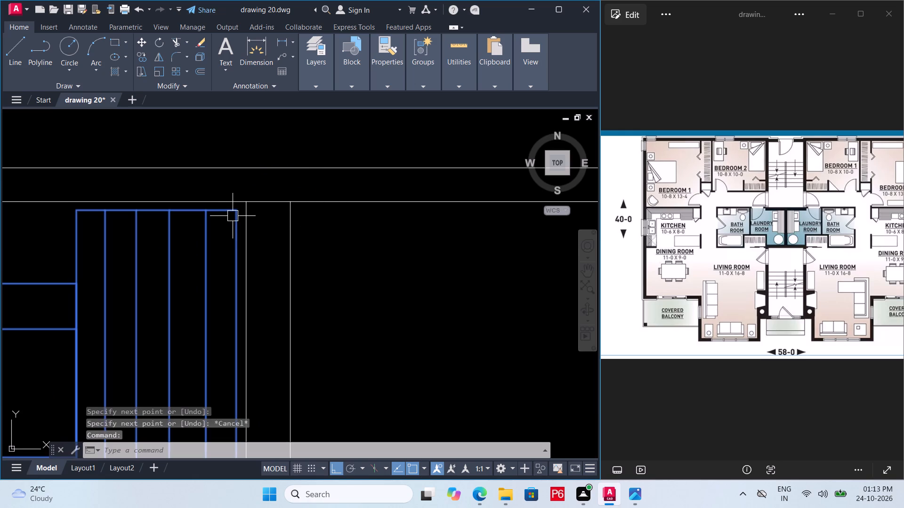
pyautogui.write('mi')
pyautogui.press('space')
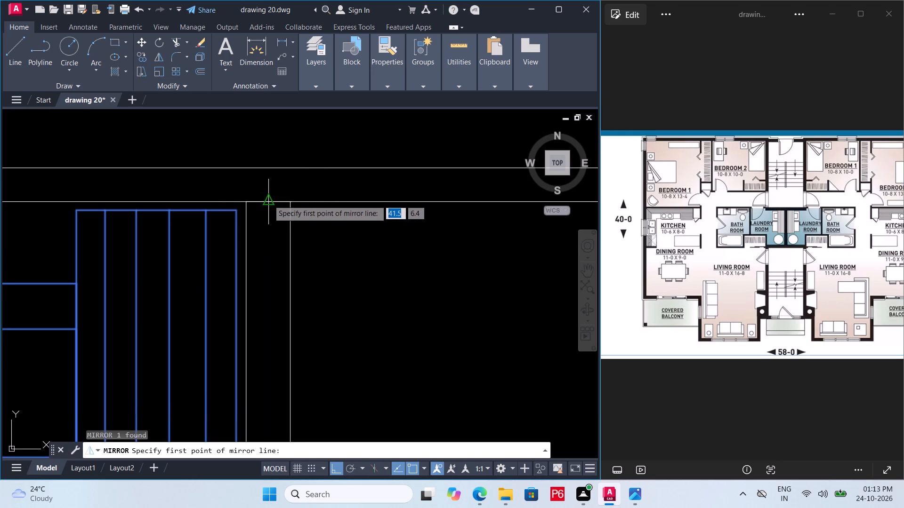
pyautogui.click(268, 199)
pyautogui.click(270, 253)
pyautogui.scroll(-2, 262, 198)
pyautogui.moveTo(260, 195); pyautogui.dragTo(250, 155, button='middle')
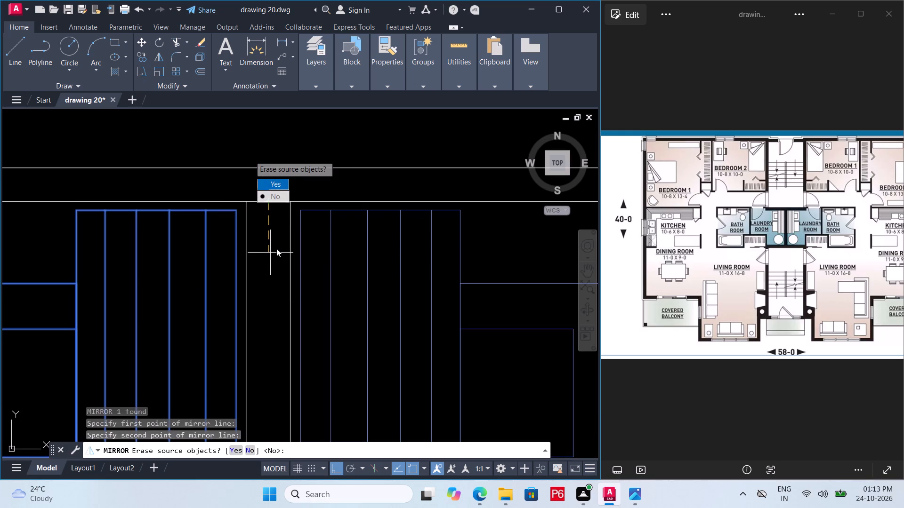
pyautogui.moveTo(283, 193); pyautogui.dragTo(260, 195)
pyautogui.press('Escape')
# Delete the helper line across the dividing wall's upper end and save the drawing.
pyautogui.scroll(2, 249, 155)
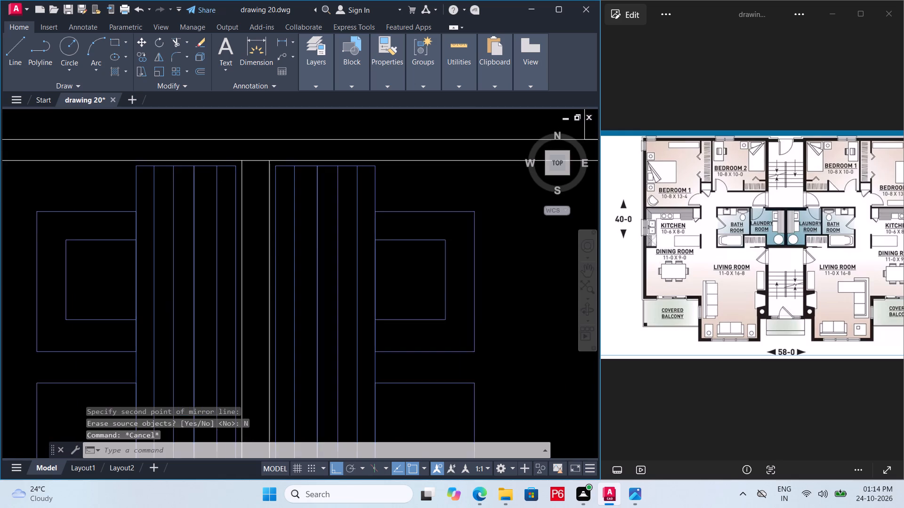
pyautogui.click(256, 166)
pyautogui.press('Delete')
pyautogui.scroll(-4, 271, 175)
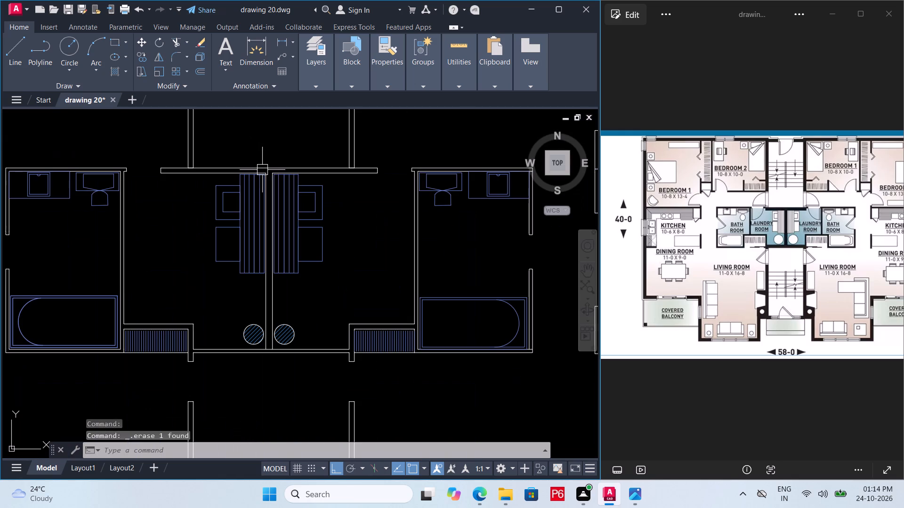
pyautogui.hotkey('ctrl', 's')
pyautogui.hotkey('ctrl', 's')
pyautogui.hotkey('ctrl', 's')
pyautogui.hotkey('ctrl', 's')
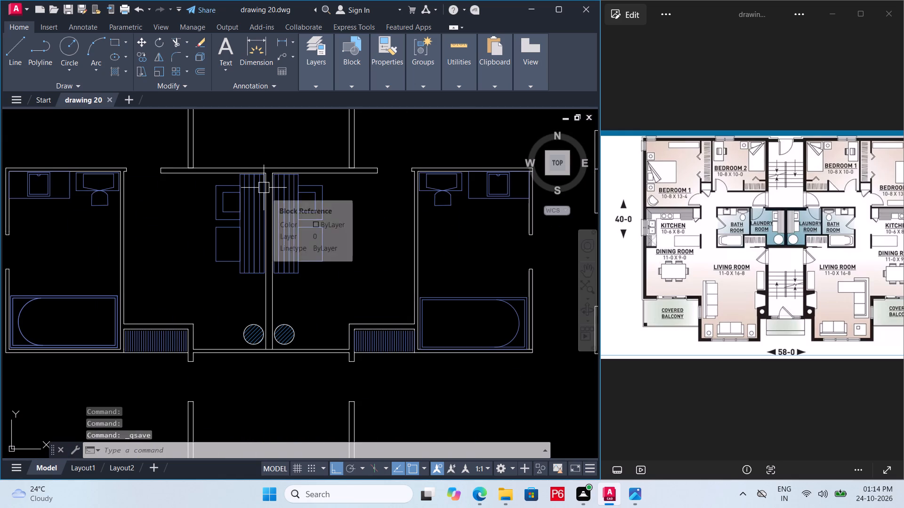
# Delete both laundry rooms' round fixtures beside the dividing wall, including their hatches.
pyautogui.scroll(2, 245, 348)
pyautogui.click(257, 327)
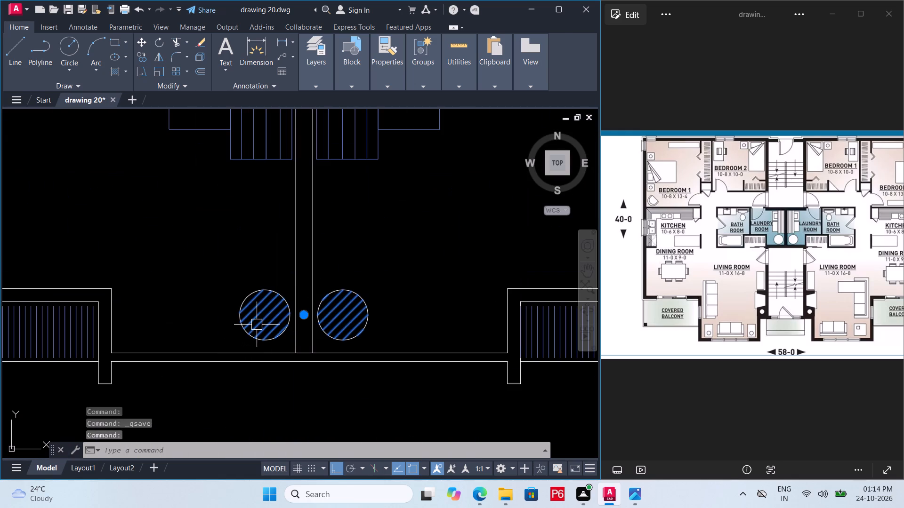
pyautogui.press('Delete')
pyautogui.click(261, 341)
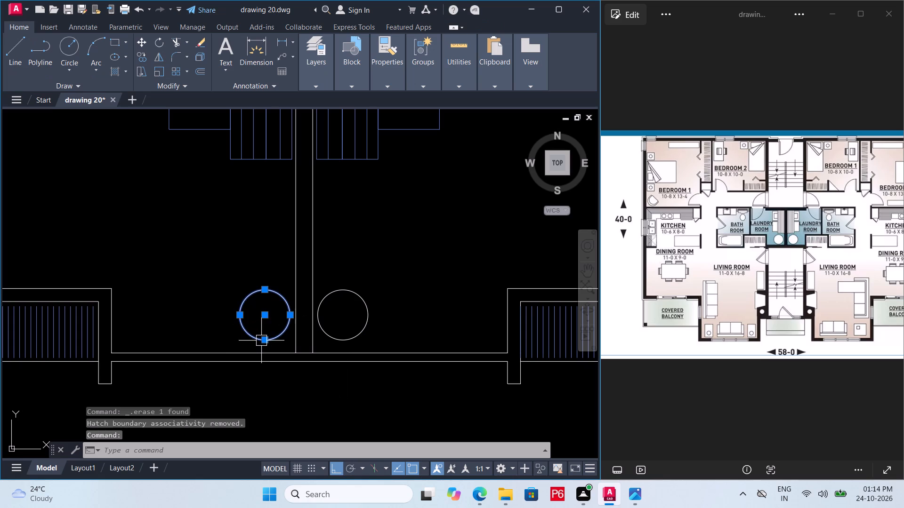
pyautogui.press('Delete')
pyautogui.click(322, 338)
pyautogui.press('Delete')
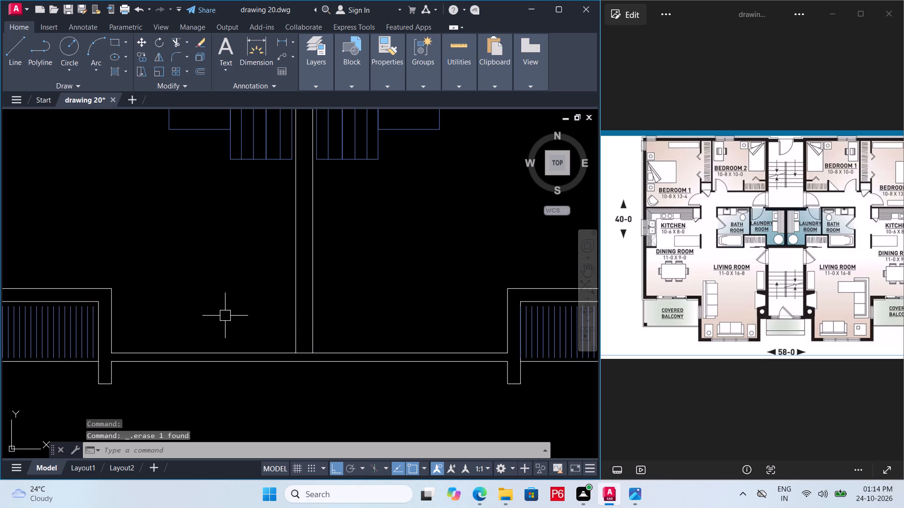
# Draw a circle with a radius of about 0.7 in the left laundry room's lower corner beside the dividing wall.
pyautogui.press('c')
pyautogui.press('space')
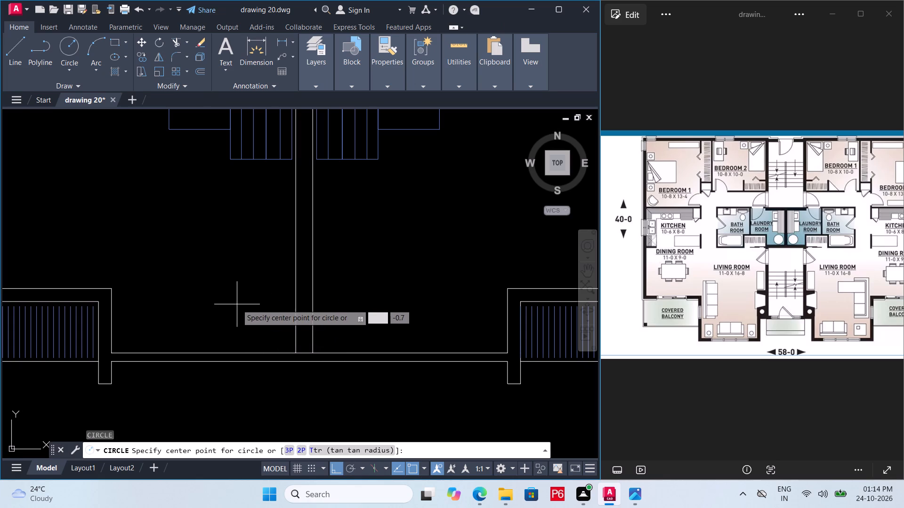
pyautogui.click(242, 298)
pyautogui.click(264, 339)
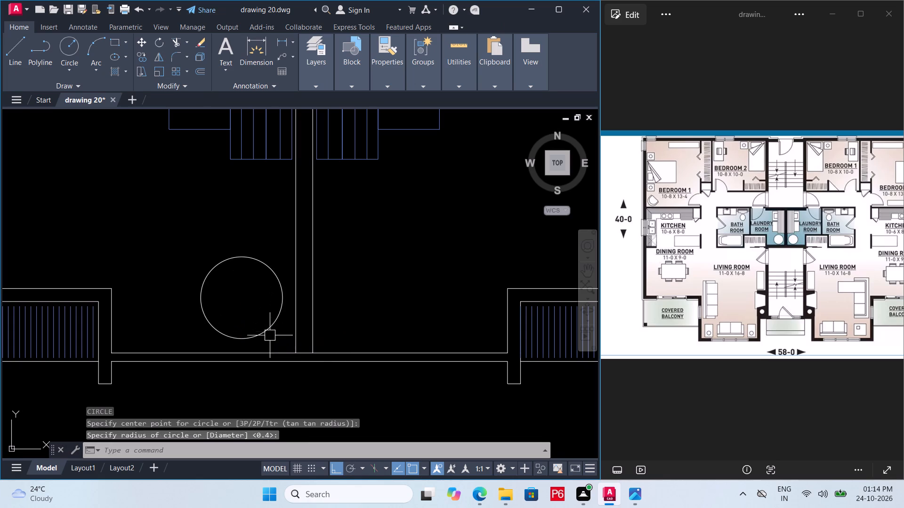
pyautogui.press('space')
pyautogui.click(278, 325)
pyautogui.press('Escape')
# Copy the circle about 2.2 horizontally across the dividing wall into the right laundry room and save the drawing.
pyautogui.click(276, 325)
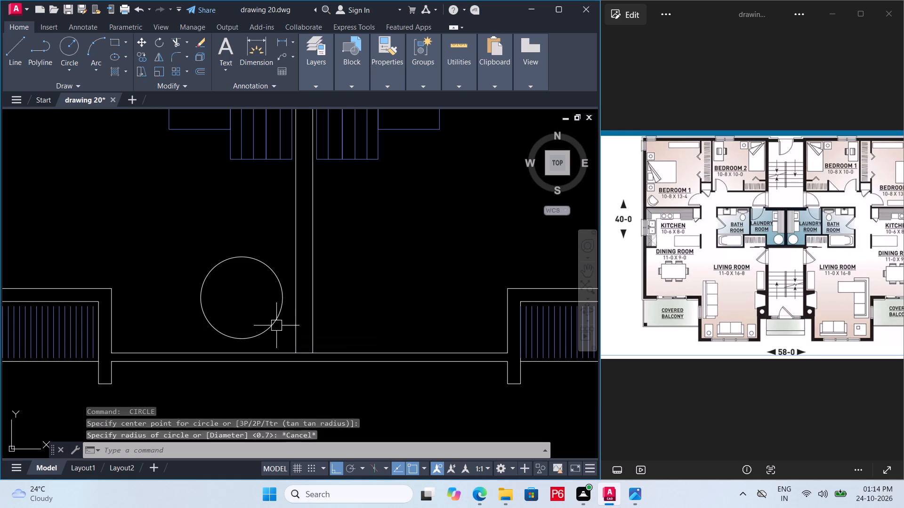
pyautogui.write('co')
pyautogui.press('space')
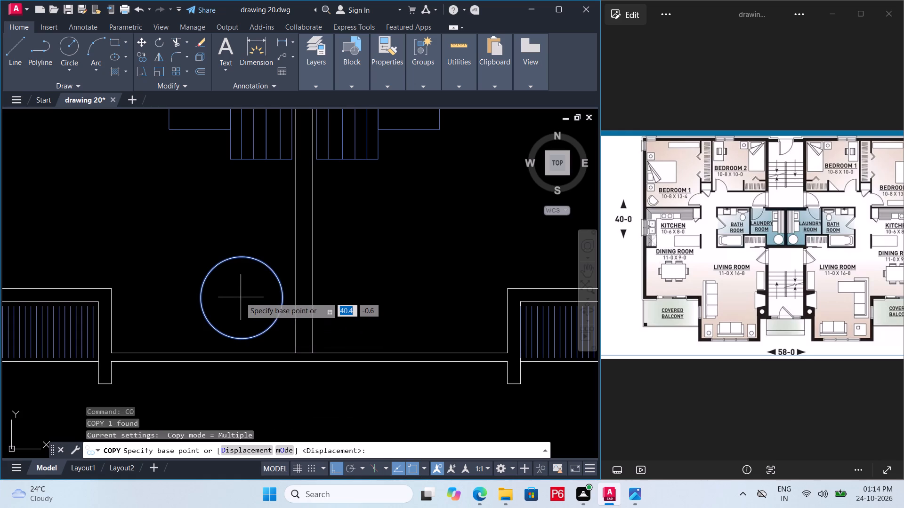
pyautogui.click(241, 301)
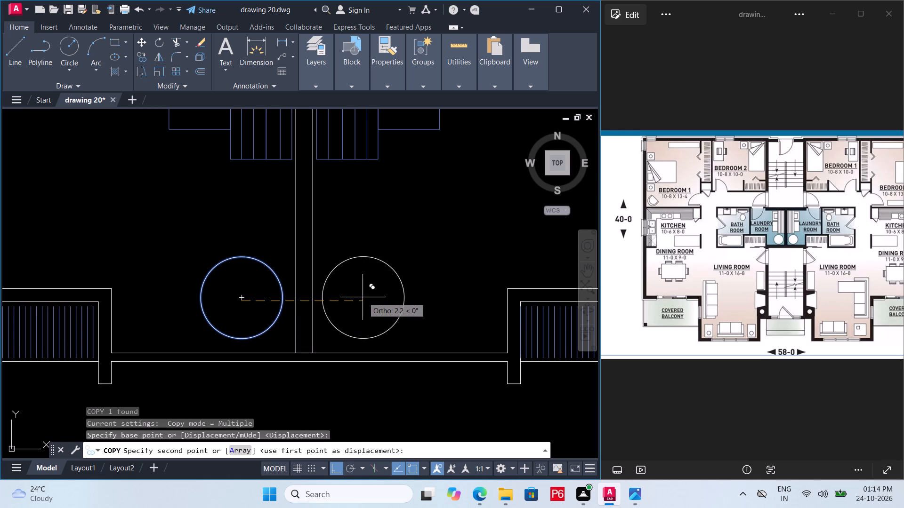
pyautogui.click(363, 297)
pyautogui.press('Escape')
pyautogui.hotkey('ctrl', 's')
pyautogui.hotkey('ctrl', 's')
pyautogui.hotkey('ctrl', 's')
pyautogui.hotkey('ctrl', 's')
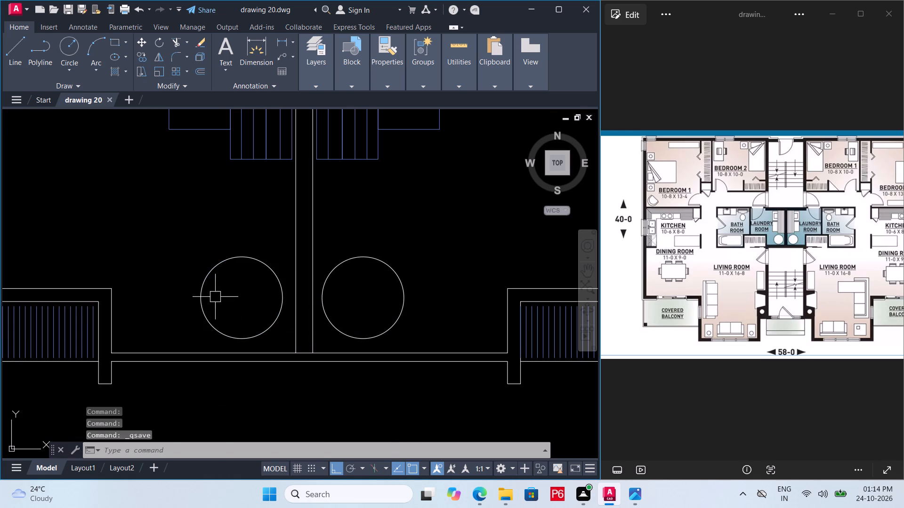
# Hatch the insides of both laundry rooms' circles and save the drawing.
pyautogui.scroll(-3, 197, 302)
pyautogui.moveTo(202, 306); pyautogui.dragTo(274, 289, button='middle')
pyautogui.scroll(3, 277, 286)
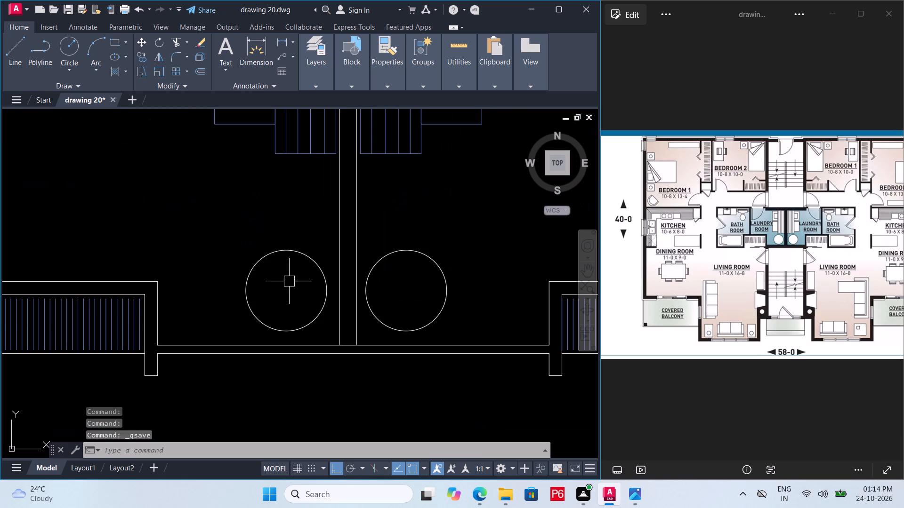
pyautogui.click(309, 260)
pyautogui.write('h')
pyautogui.press('space')
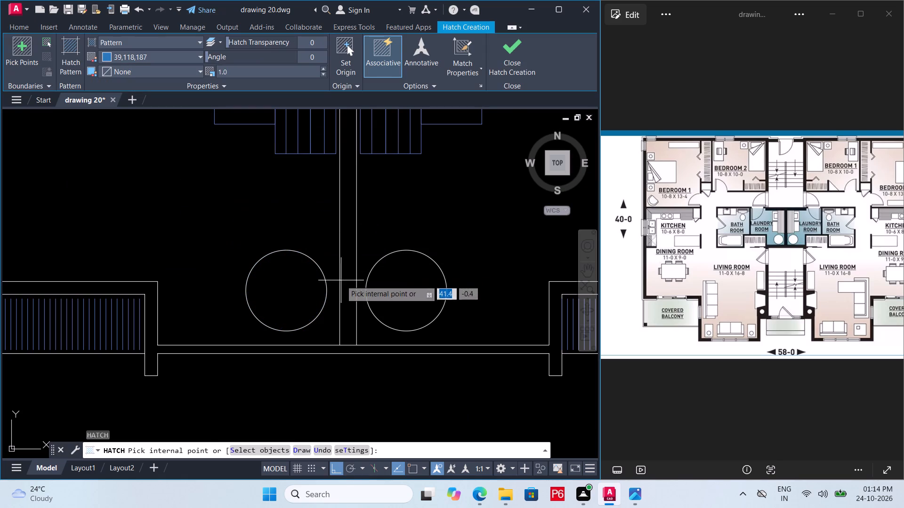
pyautogui.click(316, 299)
pyautogui.click(409, 294)
pyautogui.scroll(-3, 293, 278)
pyautogui.press('Escape')
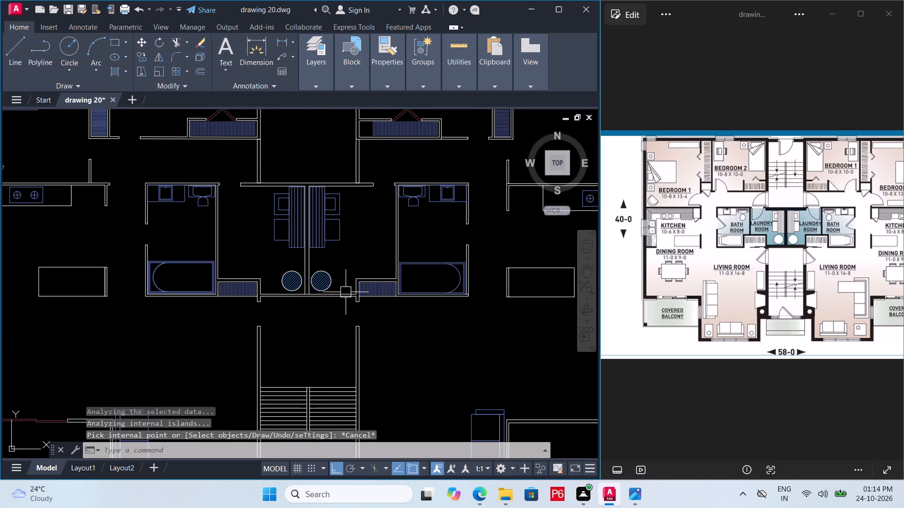
pyautogui.hotkey('ctrl', 's')
pyautogui.hotkey('ctrl', 's')
pyautogui.scroll(-2, 322, 291)
pyautogui.press('space')
pyautogui.press('space')
pyautogui.moveTo(365, 333); pyautogui.dragTo(369, 313, button='middle')
pyautogui.hotkey('ctrl', 's')
pyautogui.hotkey('ctrl', 's')
pyautogui.hotkey('ctrl', 's')
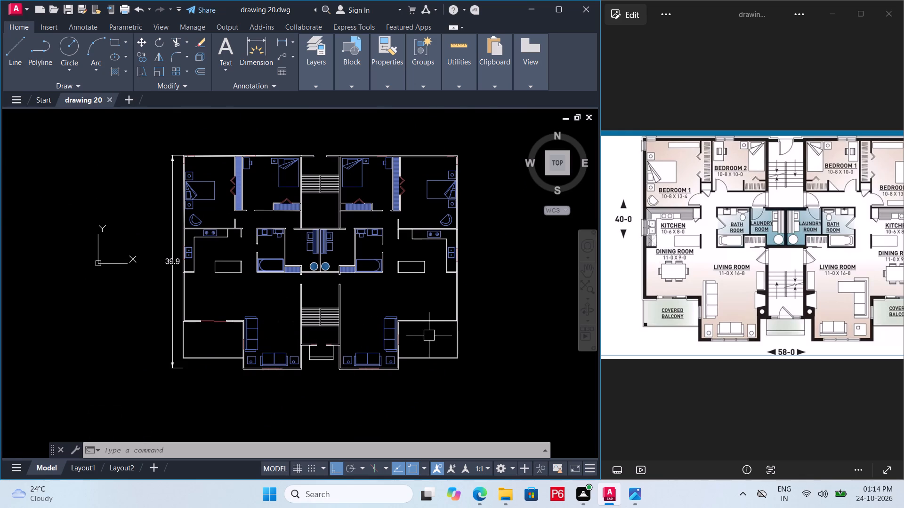
# Examine the living rooms and balcony walls of both units, comparing their sliding door openings.
pyautogui.scroll(2, 436, 332)
pyautogui.moveTo(248, 364); pyautogui.dragTo(487, 338, button='middle')
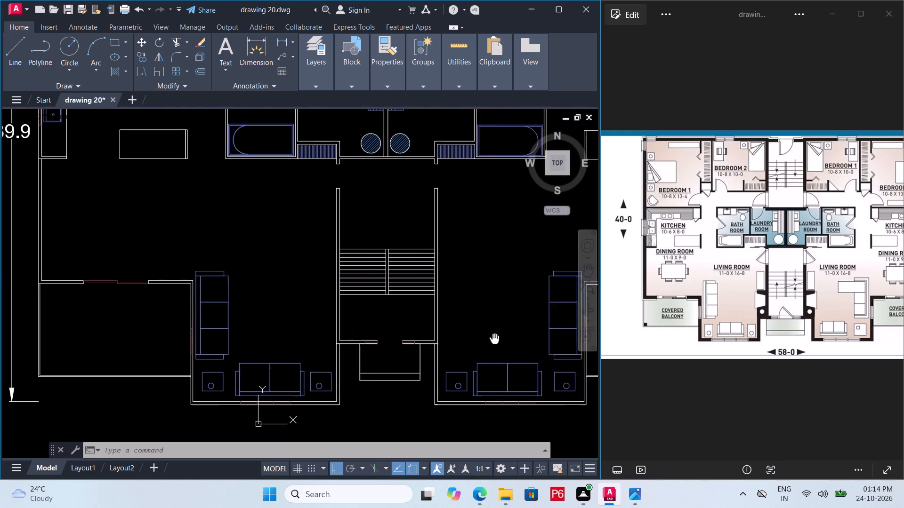
pyautogui.moveTo(487, 338); pyautogui.dragTo(152, 341, button='middle')
pyautogui.scroll(1, 346, 280)
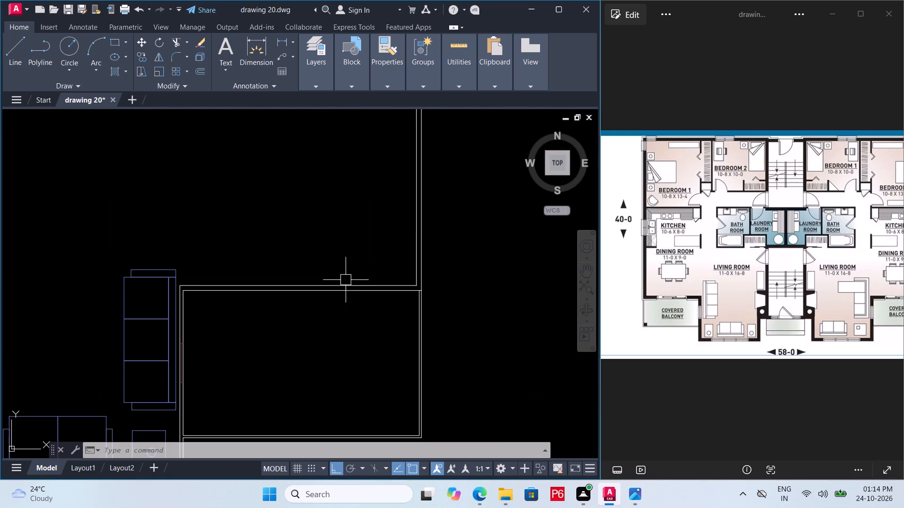
pyautogui.scroll(2, 346, 280)
pyautogui.scroll(-2, 290, 314)
pyautogui.moveTo(290, 314); pyautogui.dragTo(501, 296, button='middle')
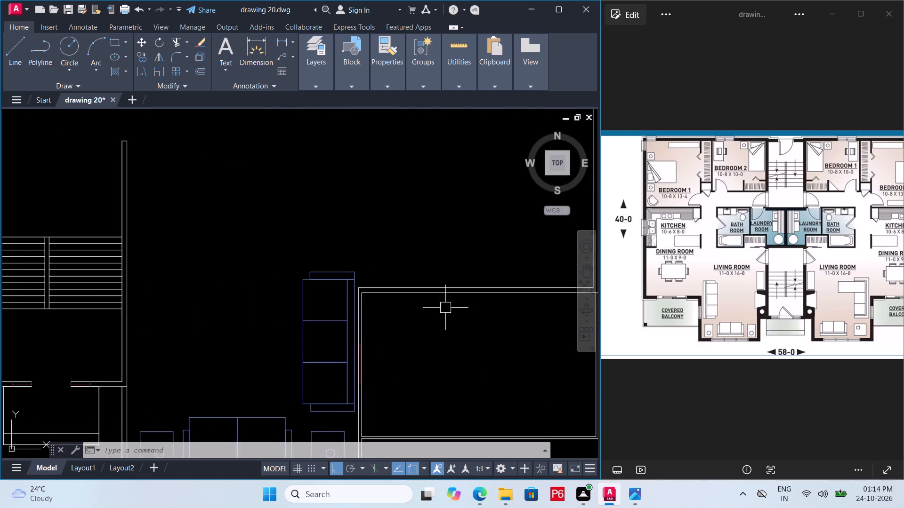
pyautogui.moveTo(83, 389); pyautogui.dragTo(470, 359, button='middle')
pyautogui.moveTo(111, 306); pyautogui.dragTo(301, 319, button='middle')
pyautogui.scroll(3, 200, 256)
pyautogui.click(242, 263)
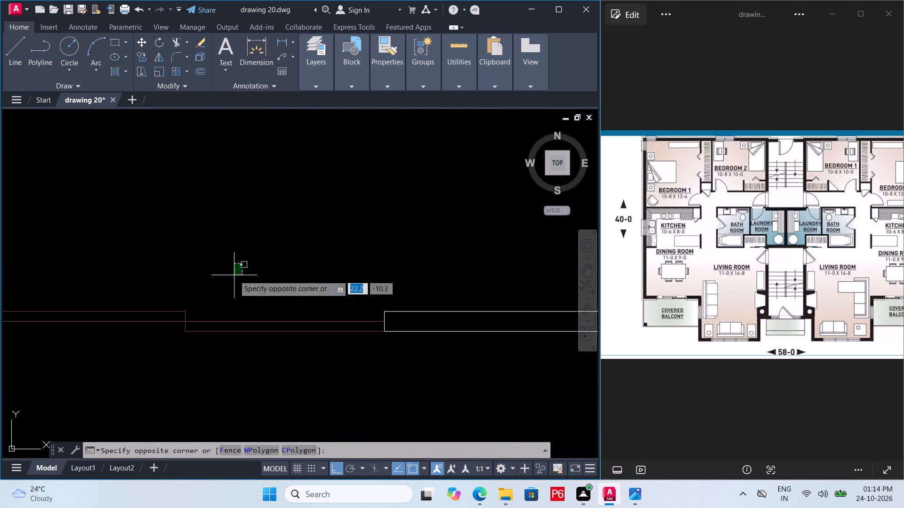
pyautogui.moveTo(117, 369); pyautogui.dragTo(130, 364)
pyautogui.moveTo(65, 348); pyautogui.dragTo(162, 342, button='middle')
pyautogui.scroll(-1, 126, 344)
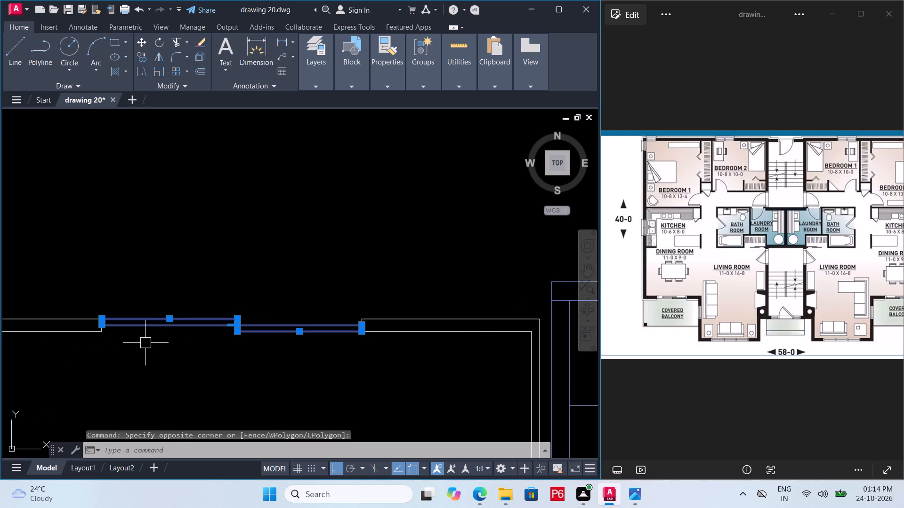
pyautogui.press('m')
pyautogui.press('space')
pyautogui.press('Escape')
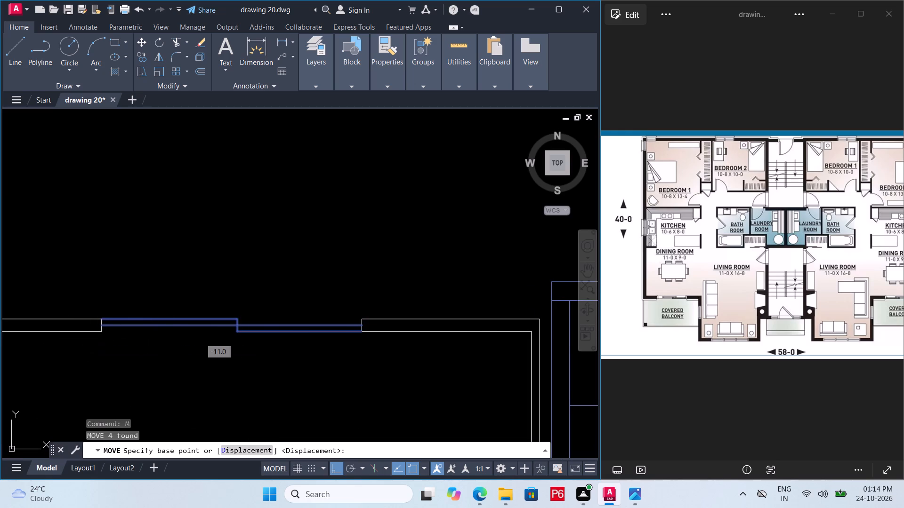
# Copy the left balcony's sliding door about 41.2 across onto the right balcony's upper wall, with Ortho off, aligned to the wall's upper line.
pyautogui.click(214, 320)
pyautogui.click(300, 288)
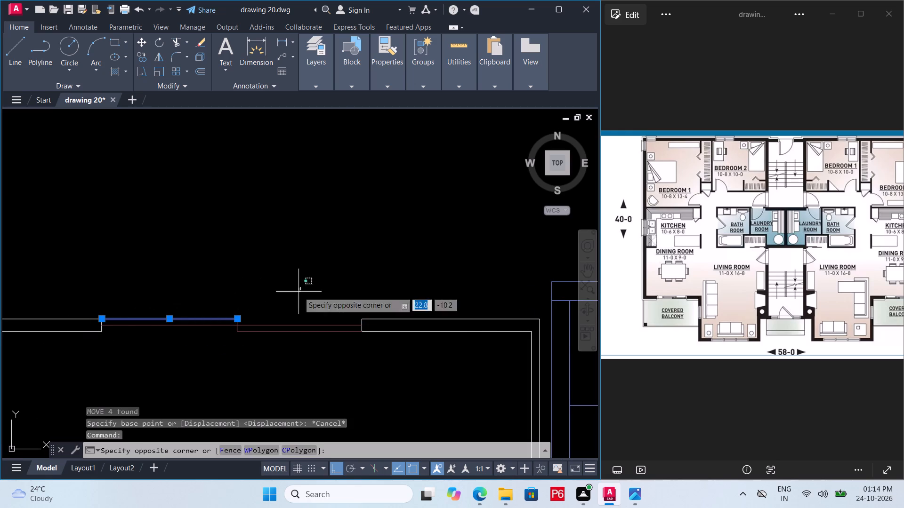
pyautogui.click(151, 382)
pyautogui.press('c')
pyautogui.press('o')
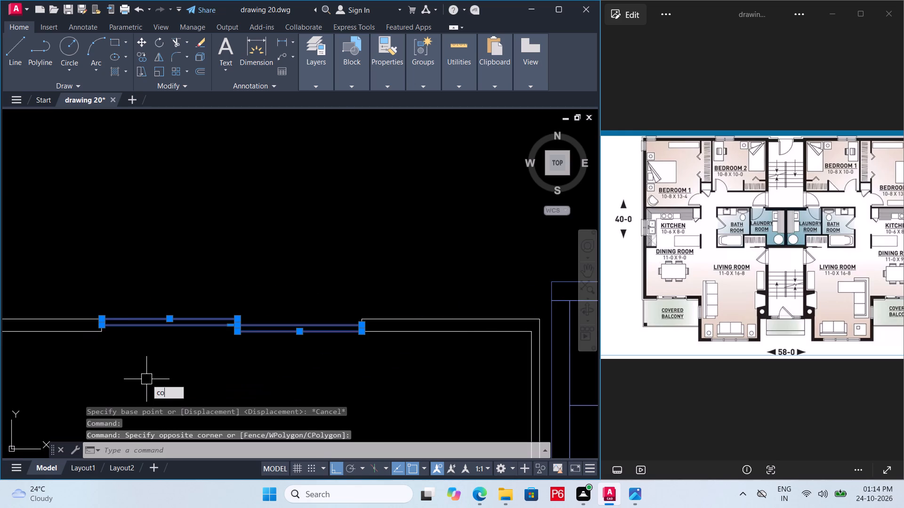
pyautogui.press('space')
pyautogui.scroll(2, 101, 318)
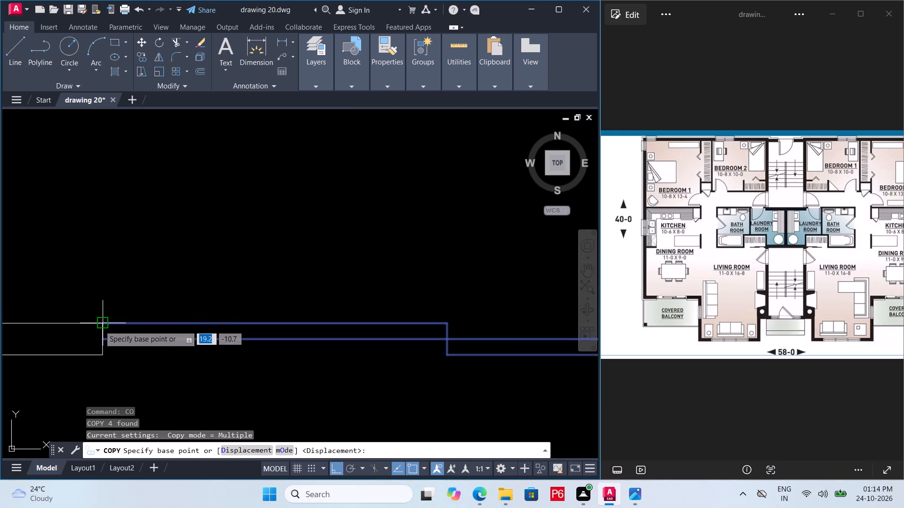
pyautogui.click(99, 325)
pyautogui.scroll(-5, 161, 310)
pyautogui.scroll(-5, 199, 329)
pyautogui.scroll(4, 268, 325)
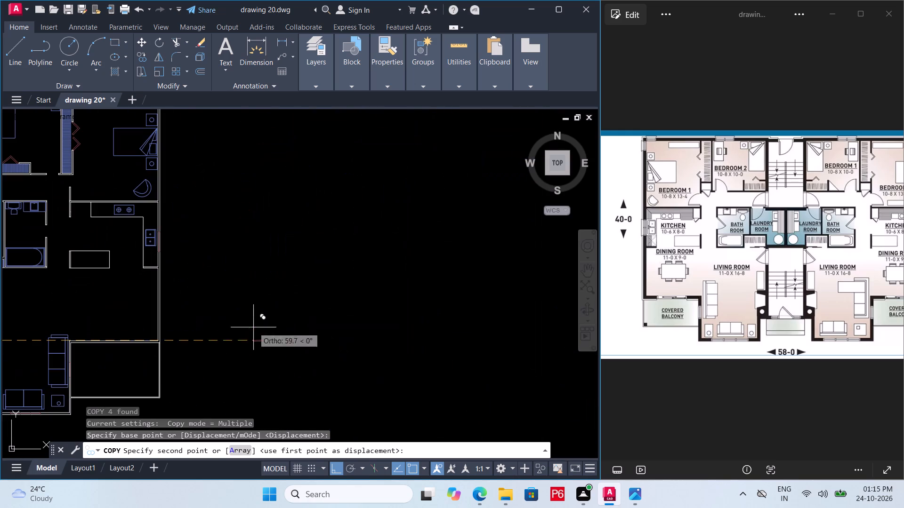
pyautogui.scroll(5, 98, 343)
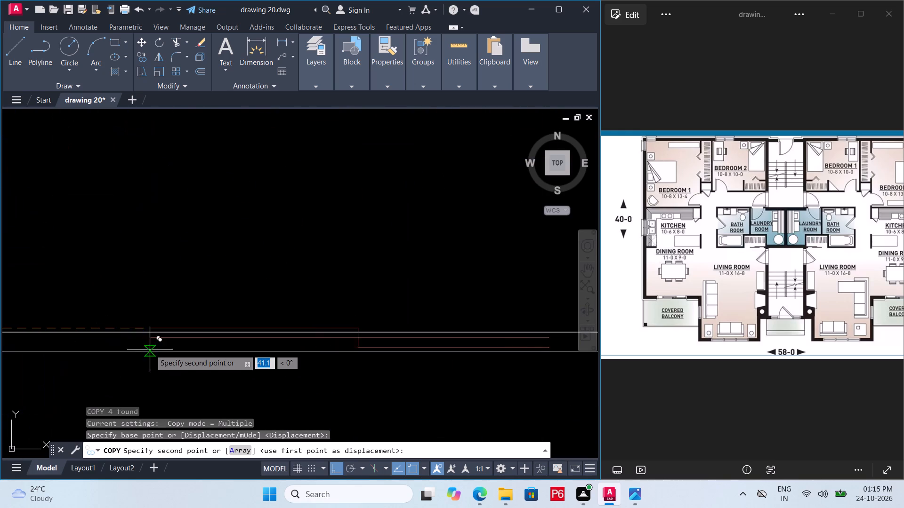
pyautogui.scroll(-2, 154, 349)
pyautogui.scroll(2, 155, 356)
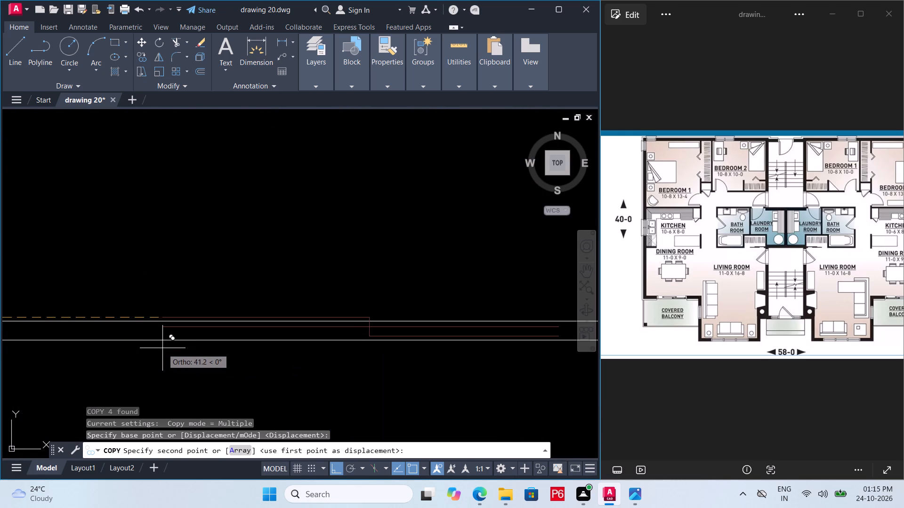
pyautogui.press('F8')
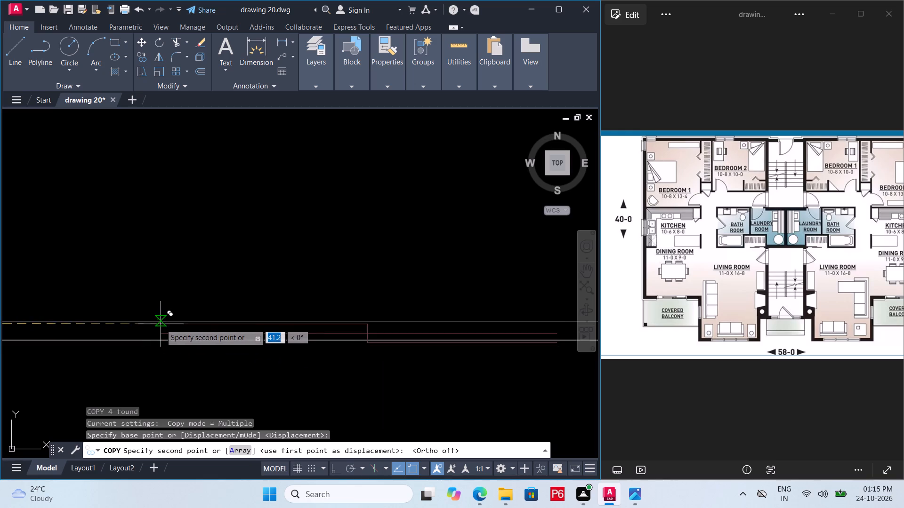
pyautogui.click(162, 321)
pyautogui.press('Escape')
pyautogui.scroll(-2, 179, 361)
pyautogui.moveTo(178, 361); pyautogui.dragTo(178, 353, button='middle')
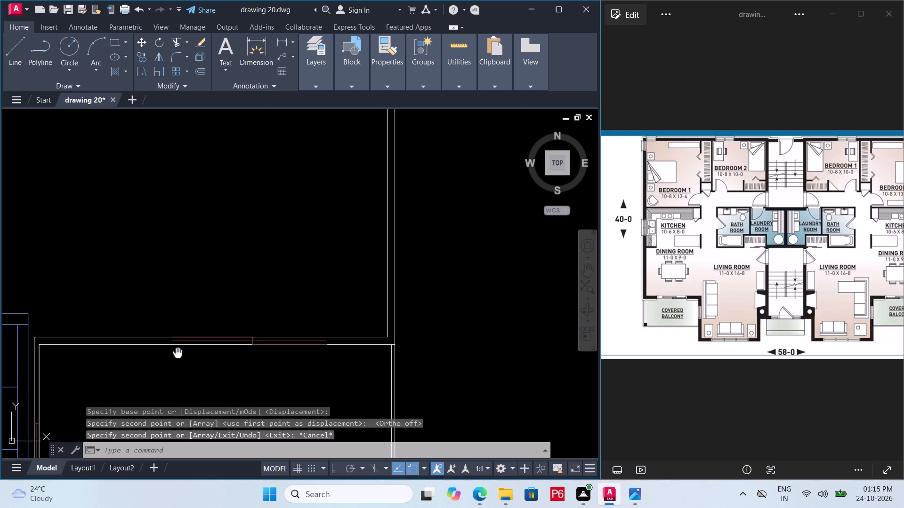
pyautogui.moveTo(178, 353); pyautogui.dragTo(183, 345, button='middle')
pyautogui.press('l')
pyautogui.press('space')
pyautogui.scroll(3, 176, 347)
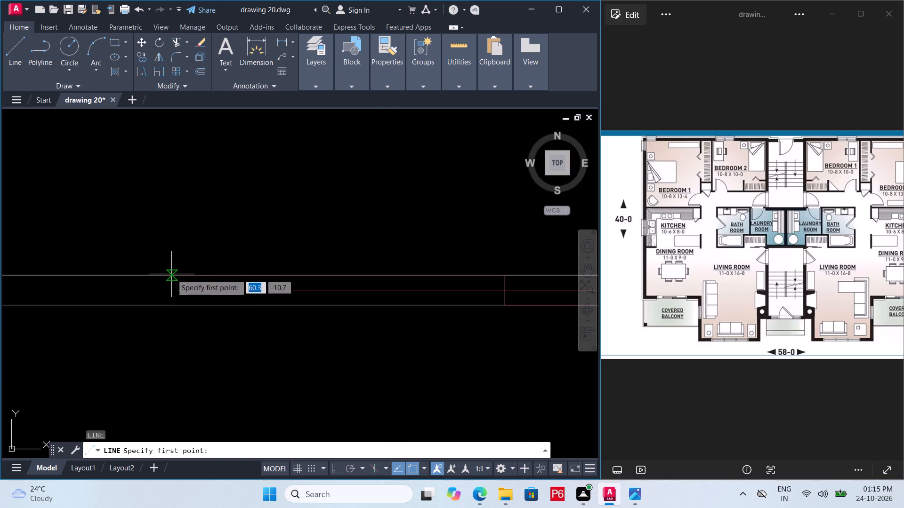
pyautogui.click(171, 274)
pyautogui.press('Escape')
# Draw a jamb line across the wall thickness at the left end of the copied sliding door.
pyautogui.press('l')
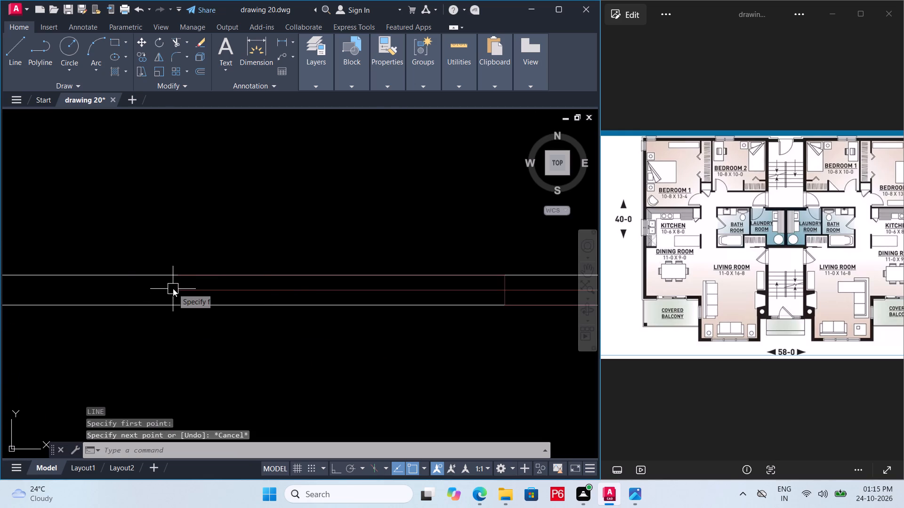
pyautogui.press('space')
pyautogui.click(180, 275)
pyautogui.click(180, 309)
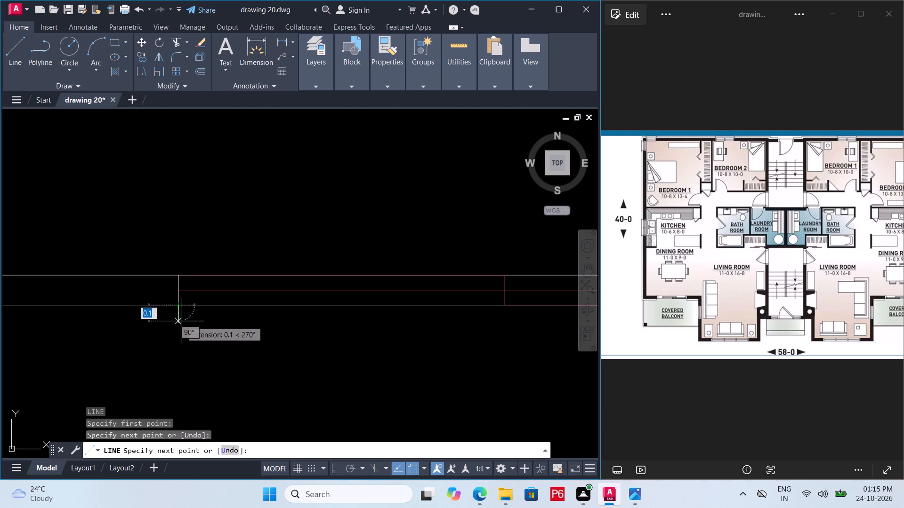
pyautogui.press('Escape')
# Trim the wall's lower line below the left half of the copied sliding door.
pyautogui.press('t')
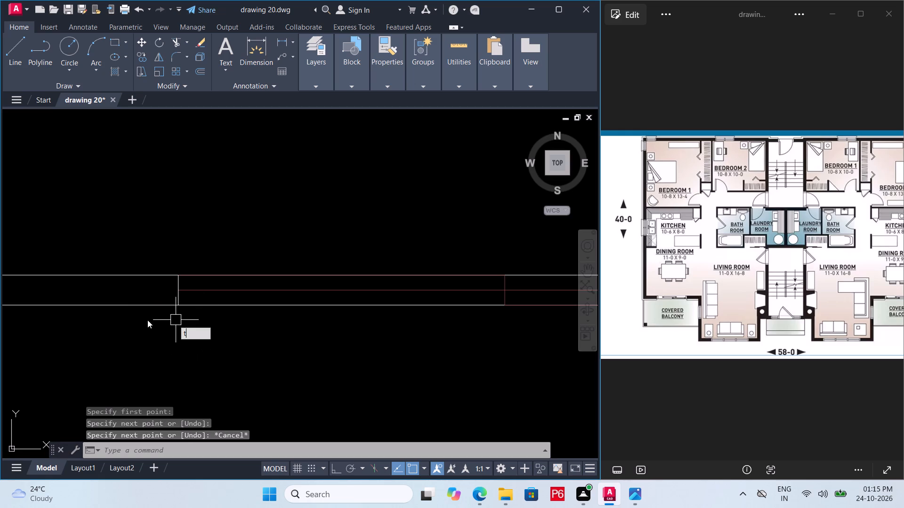
pyautogui.press('r')
pyautogui.press('space')
pyautogui.press('space')
pyautogui.click(193, 307)
pyautogui.moveTo(209, 351); pyautogui.dragTo(58, 366, button='middle')
pyautogui.scroll(-1, 203, 350)
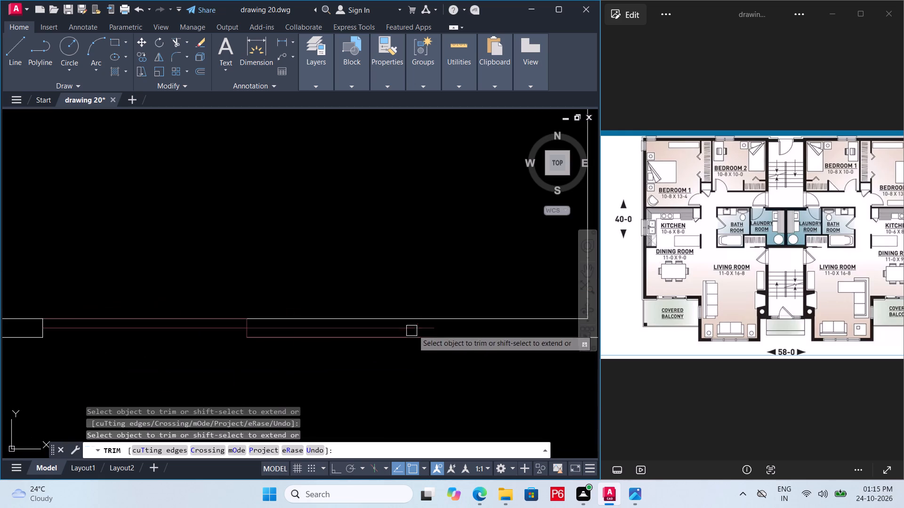
pyautogui.press('Escape')
# Draw a jamb line across the wall thickness at the right end of the copied sliding door.
pyautogui.press('l')
pyautogui.press('space')
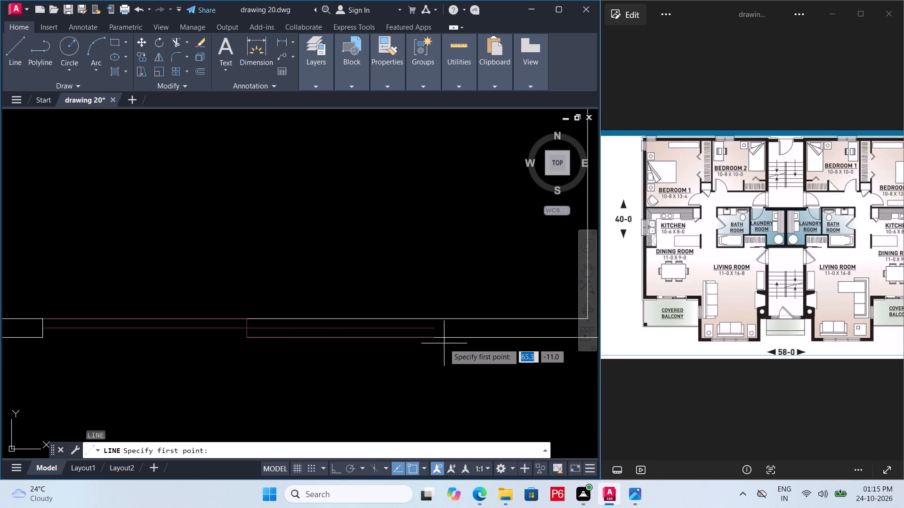
pyautogui.click(436, 335)
pyautogui.click(436, 316)
pyautogui.press('Escape')
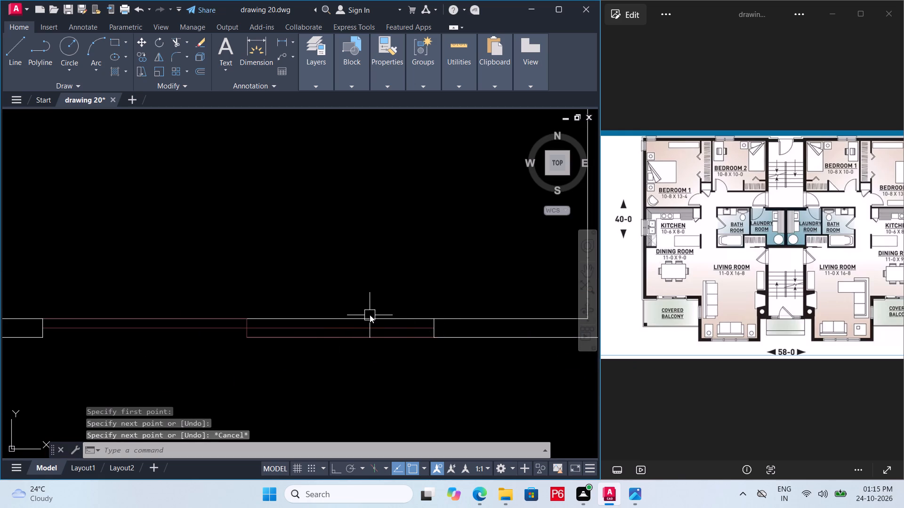
# Trim the wall's upper line above the door's right half, and undo the extra trim on its left half.
pyautogui.press('t')
pyautogui.press('r')
pyautogui.press('space')
pyautogui.press('space')
pyautogui.click(358, 317)
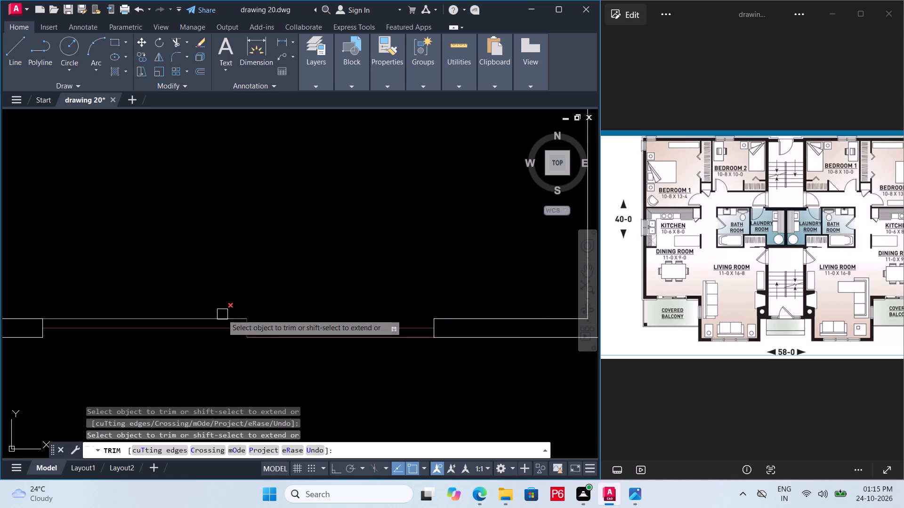
pyautogui.click(222, 318)
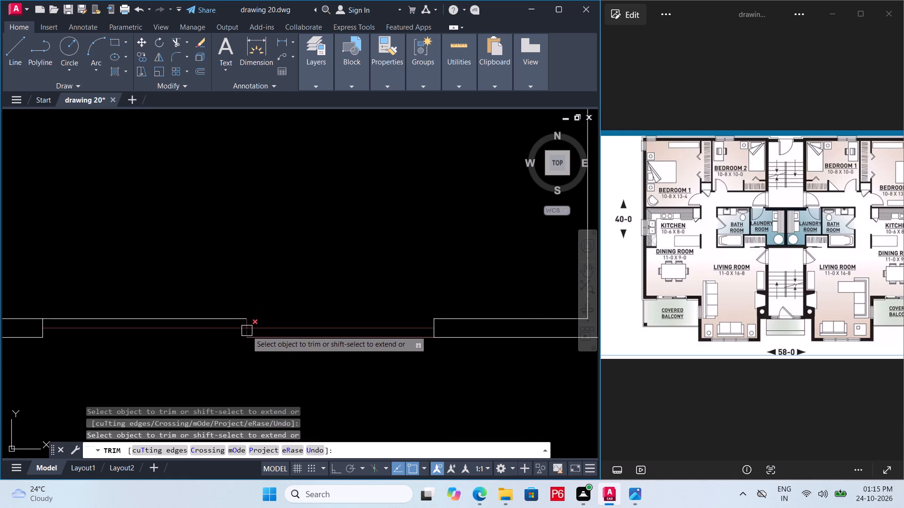
pyautogui.hotkey('ctrl', 'z')
pyautogui.press('Escape')
# Delete the overlapping door and wall lines along the door's upper left edge and lower right edge.
pyautogui.click(239, 317)
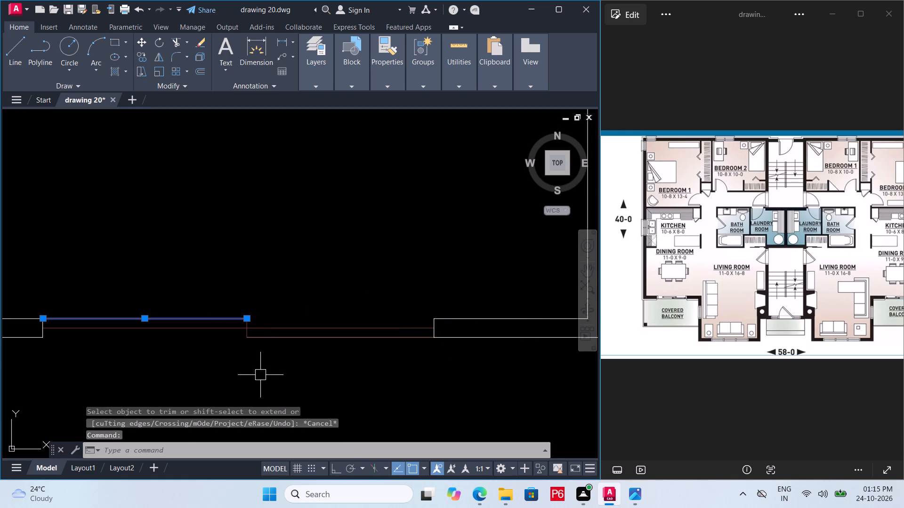
pyautogui.press('Delete')
pyautogui.click(232, 316)
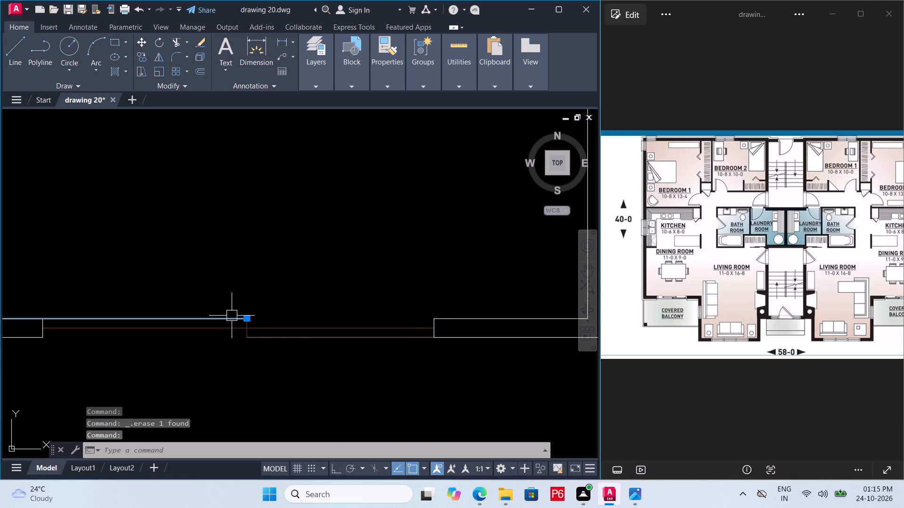
pyautogui.press('Delete')
pyautogui.click(298, 340)
pyautogui.press('Delete')
pyautogui.click(299, 339)
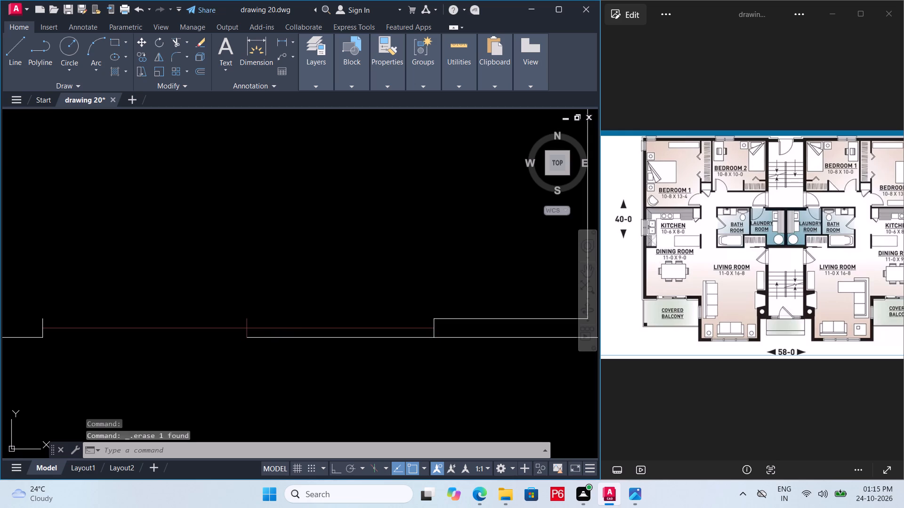
pyautogui.press('Delete')
# Draw the sliding door's lower edge line on its right half and its upper edge line on its left half.
pyautogui.moveTo(209, 388); pyautogui.dragTo(248, 386, button='middle')
pyautogui.press('l')
pyautogui.press('space')
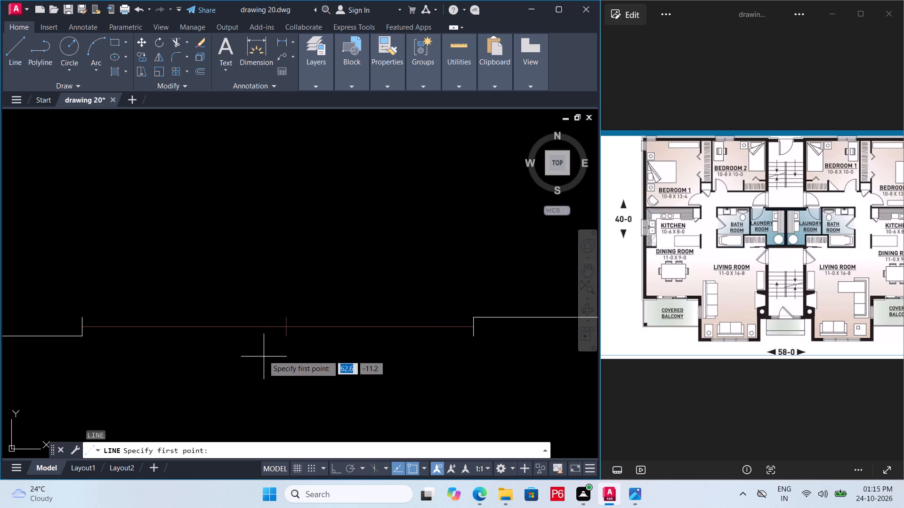
pyautogui.moveTo(284, 338); pyautogui.dragTo(291, 337)
pyautogui.click(470, 337)
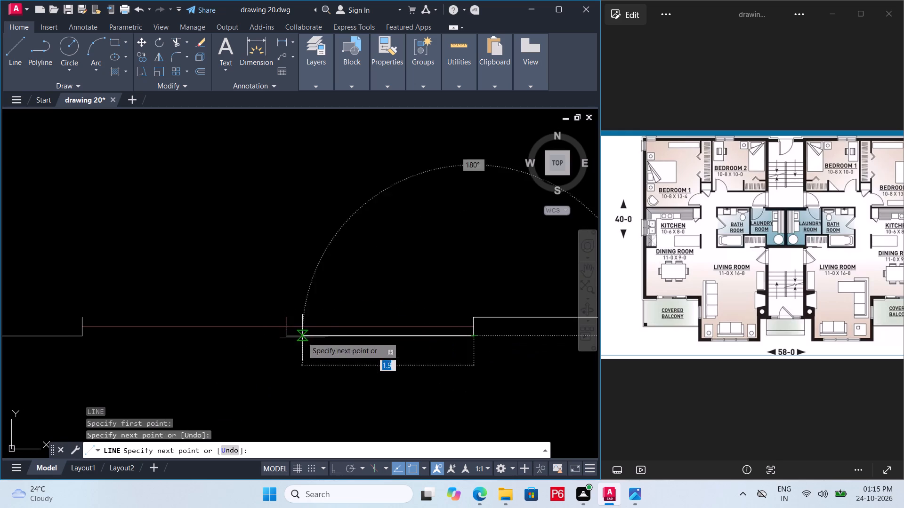
pyautogui.press('space')
pyautogui.press('l')
pyautogui.press('space')
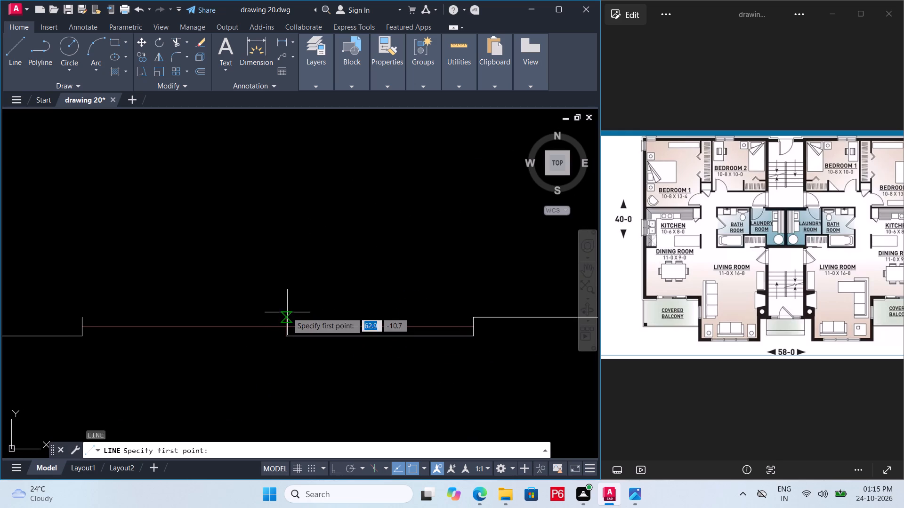
pyautogui.click(287, 312)
pyautogui.click(79, 318)
pyautogui.press('Escape')
# Move the two new door edge lines to the sliding door's layer and save the drawing.
pyautogui.click(252, 318)
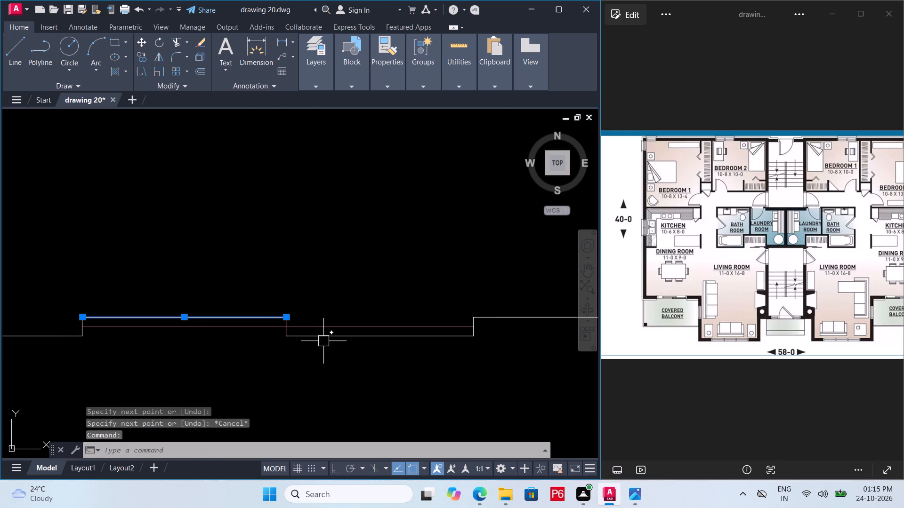
pyautogui.moveTo(323, 341); pyautogui.dragTo(323, 337)
pyautogui.click(306, 334)
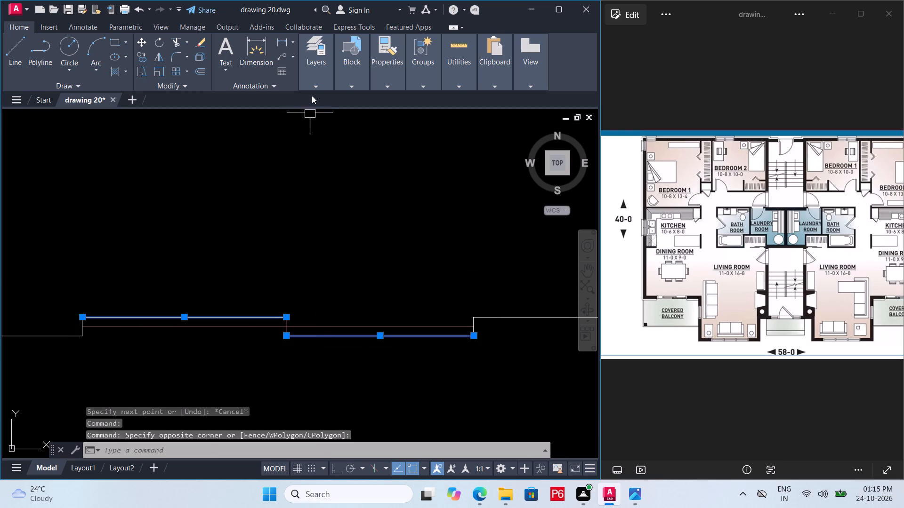
pyautogui.click(312, 83)
pyautogui.click(316, 84)
pyautogui.click(404, 100)
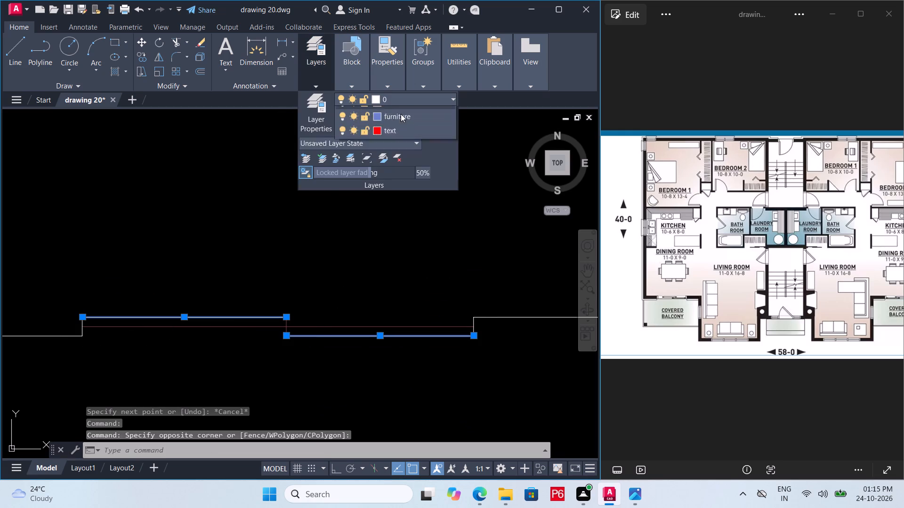
pyautogui.click(403, 159)
pyautogui.press('Escape')
pyautogui.click(267, 287)
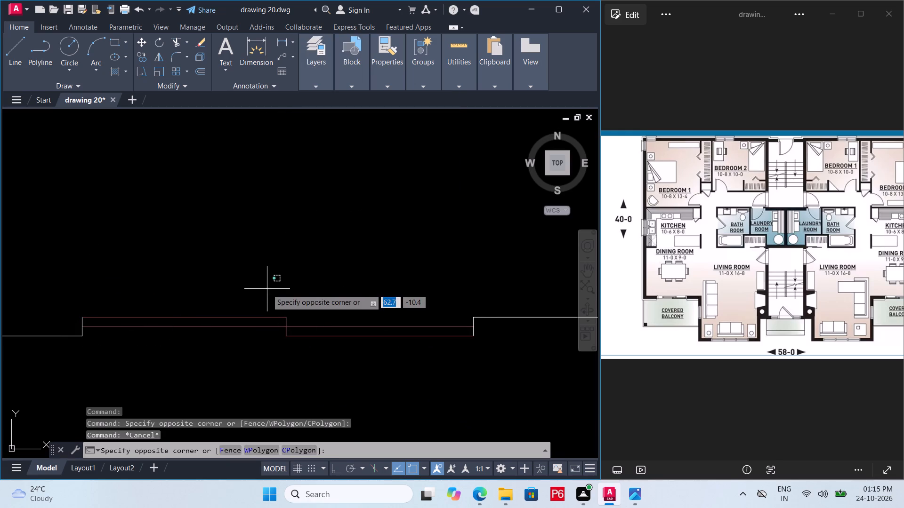
pyautogui.hotkey('ctrl', 's')
pyautogui.hotkey('ctrl', 's')
pyautogui.hotkey('ctrl', 's')
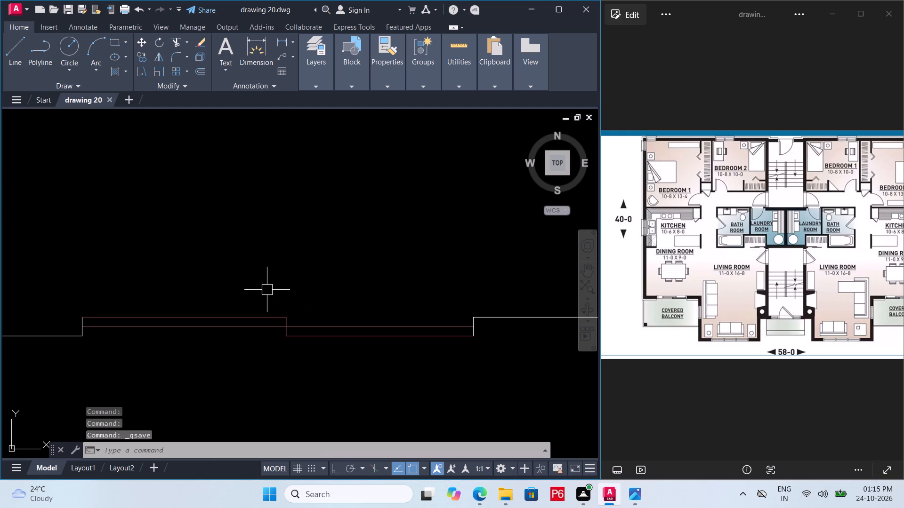
# Complete the balcony wall outline with an upper line left of the sliding door and a lower line right of it, reaching the adjoining walls.
pyautogui.scroll(-2, 250, 312)
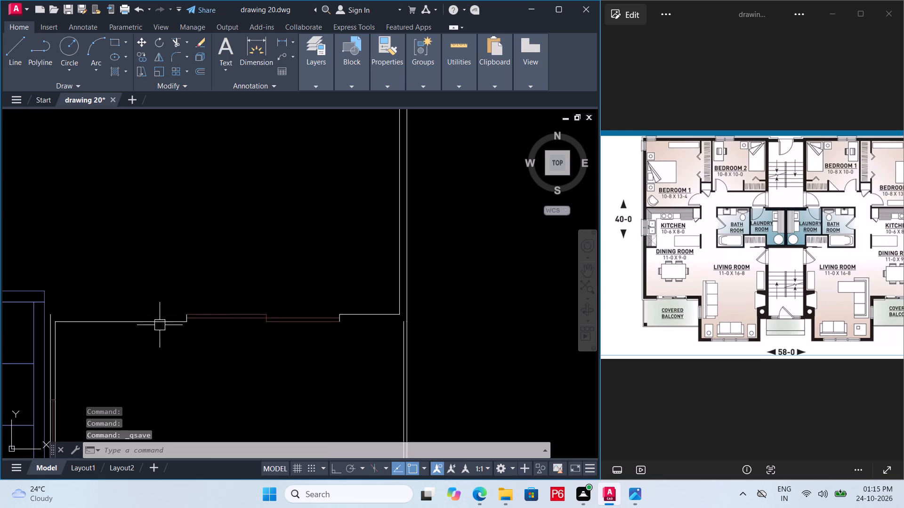
pyautogui.moveTo(132, 333); pyautogui.dragTo(208, 333, button='middle')
pyautogui.press('l')
pyautogui.press('space')
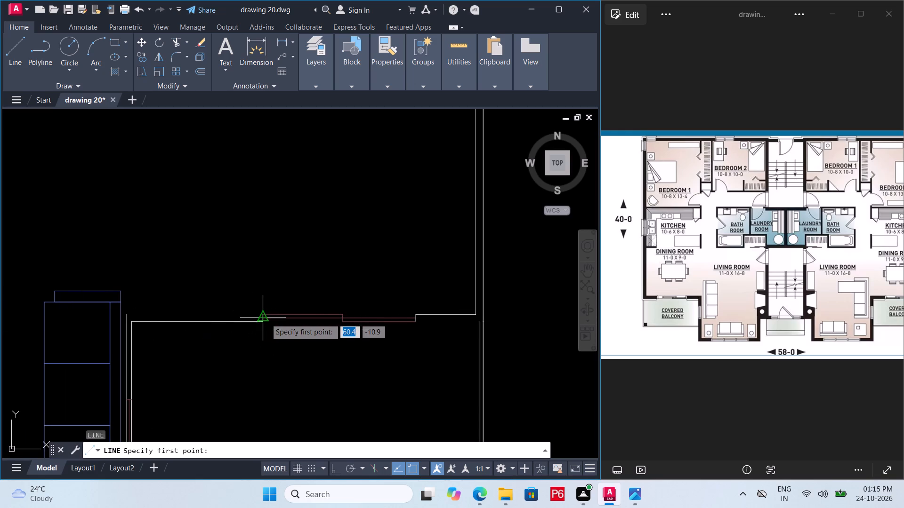
pyautogui.click(262, 310)
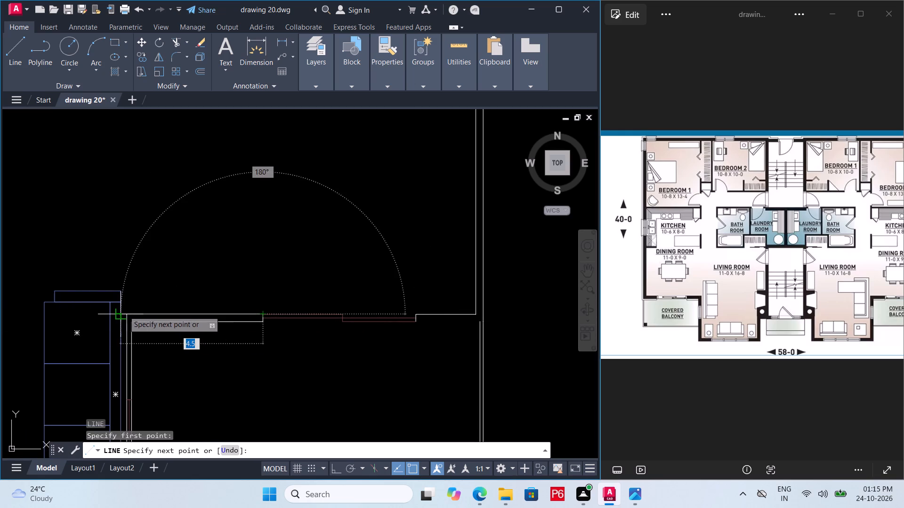
pyautogui.click(129, 313)
pyautogui.press('space')
pyautogui.press('l')
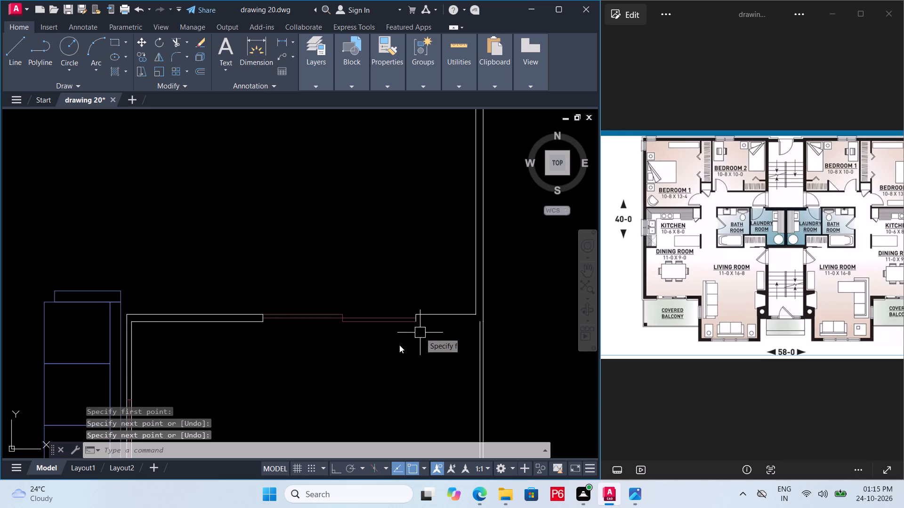
pyautogui.press('space')
pyautogui.moveTo(417, 322); pyautogui.dragTo(440, 323)
pyautogui.click(481, 322)
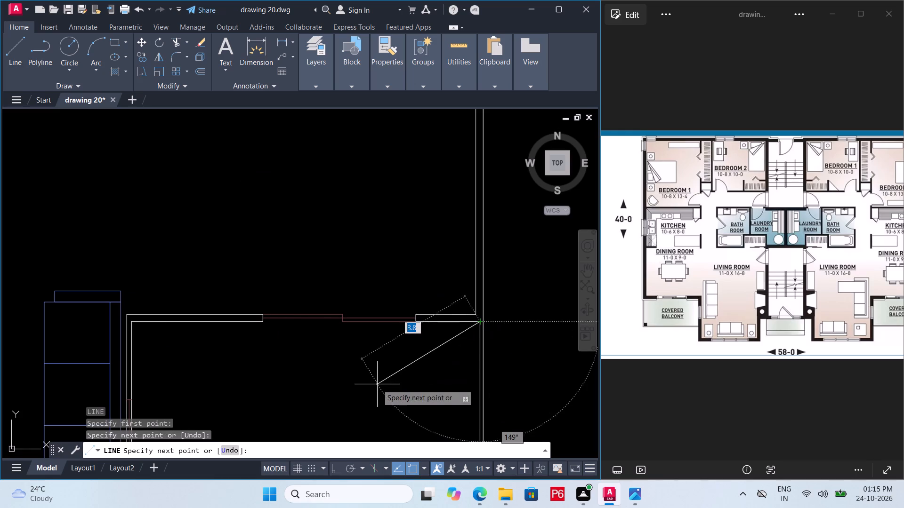
pyautogui.press('Escape')
# Save the drawing with the completed balcony wall.
pyautogui.hotkey('ctrl', 's')
pyautogui.hotkey('ctrl', 's')
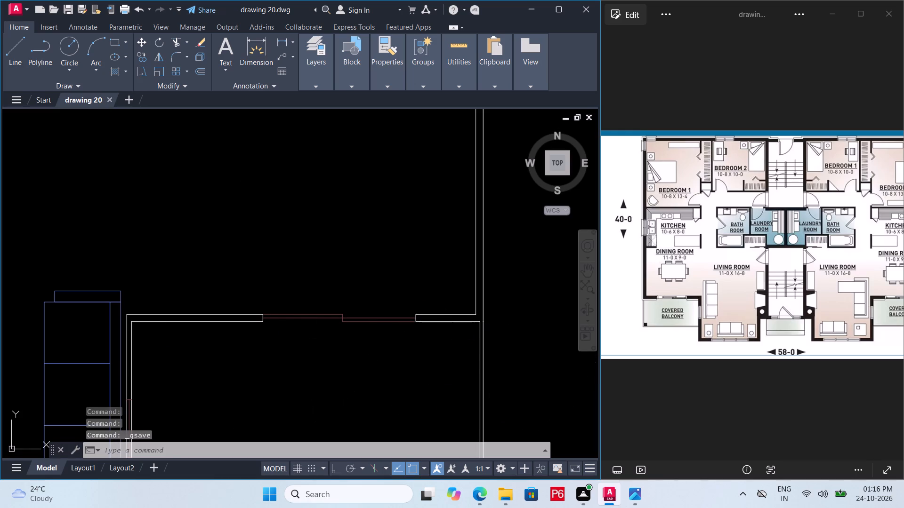
pyautogui.hotkey('ctrl', 's')
pyautogui.hotkey('ctrl', 's')
pyautogui.keyDown('ctrl'); pyautogui.scroll(-3, 284, 322); pyautogui.keyUp('ctrl')
pyautogui.hotkey('ctrl', 's')
pyautogui.hotkey('ctrl', 's')
pyautogui.hotkey('ctrl', 's')
# Examine the whole floor plan and the lower staircase area for elements still missing compared with the reference image.
pyautogui.keyDown('ctrl'); pyautogui.moveTo(281, 347); pyautogui.dragTo(364, 334, button='middle'); pyautogui.keyUp('ctrl')
pyautogui.scroll(2, 176, 276)
pyautogui.moveTo(174, 277); pyautogui.dragTo(169, 354, button='middle')
pyautogui.scroll(-2, 179, 311)
pyautogui.moveTo(159, 343); pyautogui.dragTo(124, 349, button='middle')
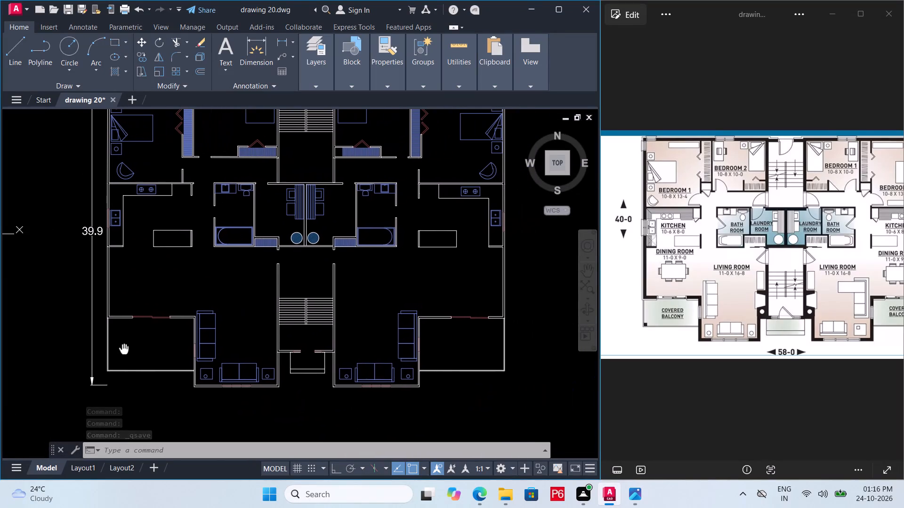
pyautogui.moveTo(124, 349); pyautogui.dragTo(135, 349, button='middle')
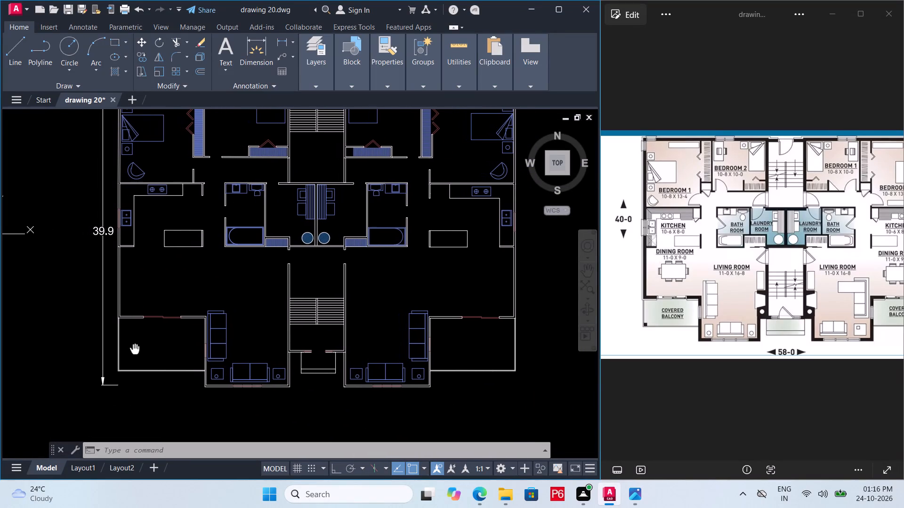
pyautogui.moveTo(135, 349); pyautogui.dragTo(111, 362, button='middle')
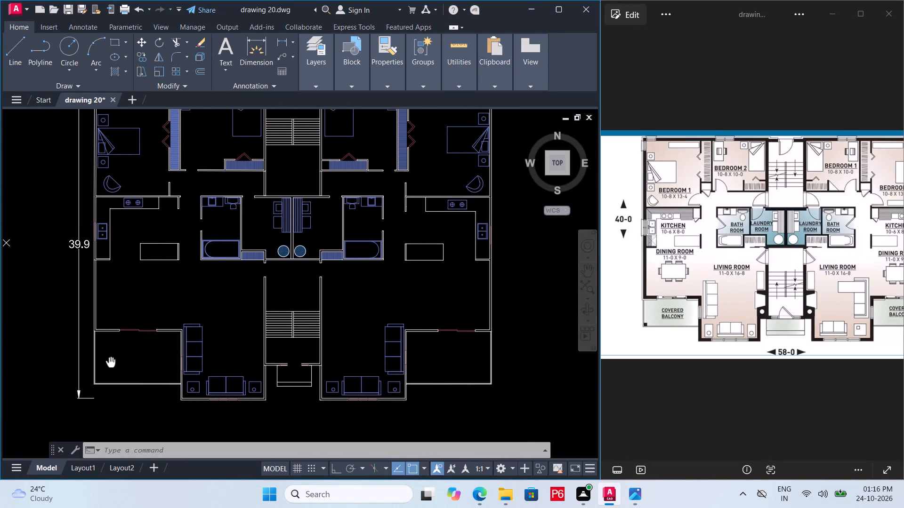
pyautogui.moveTo(111, 362); pyautogui.dragTo(110, 363, button='middle')
pyautogui.scroll(-1, 166, 336)
pyautogui.moveTo(182, 324); pyautogui.dragTo(231, 306, button='middle')
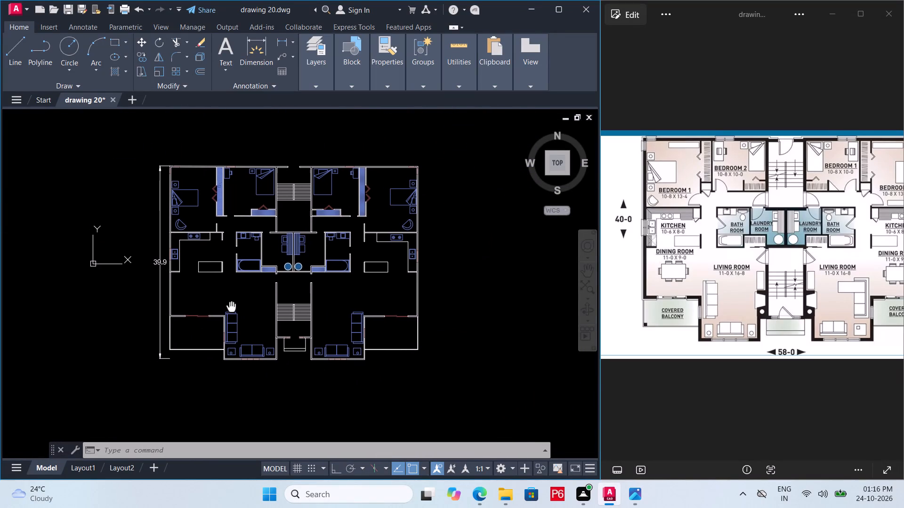
pyautogui.moveTo(231, 306); pyautogui.dragTo(235, 302, button='middle')
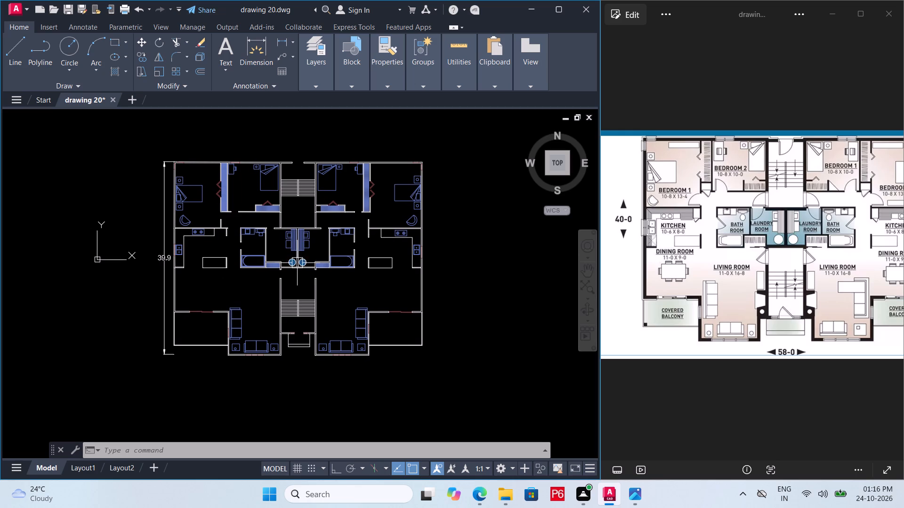
pyautogui.moveTo(244, 313); pyautogui.dragTo(253, 304, button='middle')
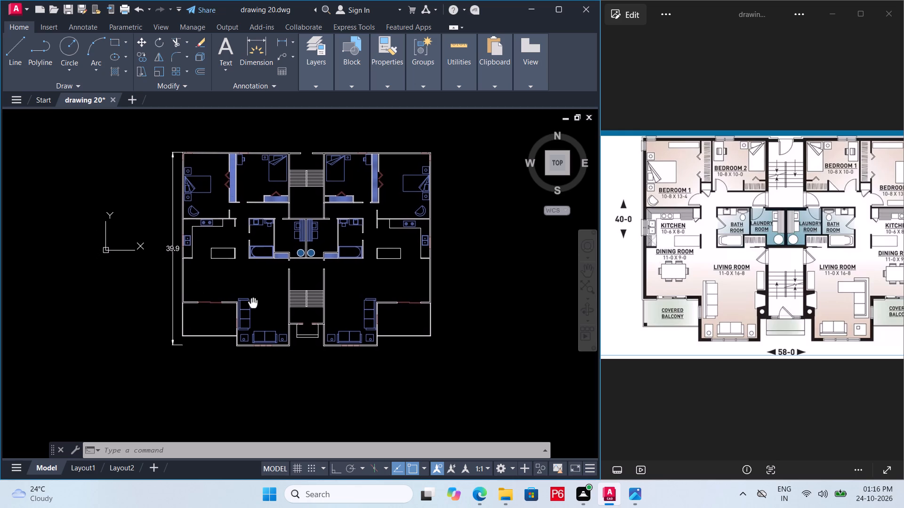
pyautogui.moveTo(253, 304); pyautogui.dragTo(258, 287, button='middle')
pyautogui.scroll(4, 303, 284)
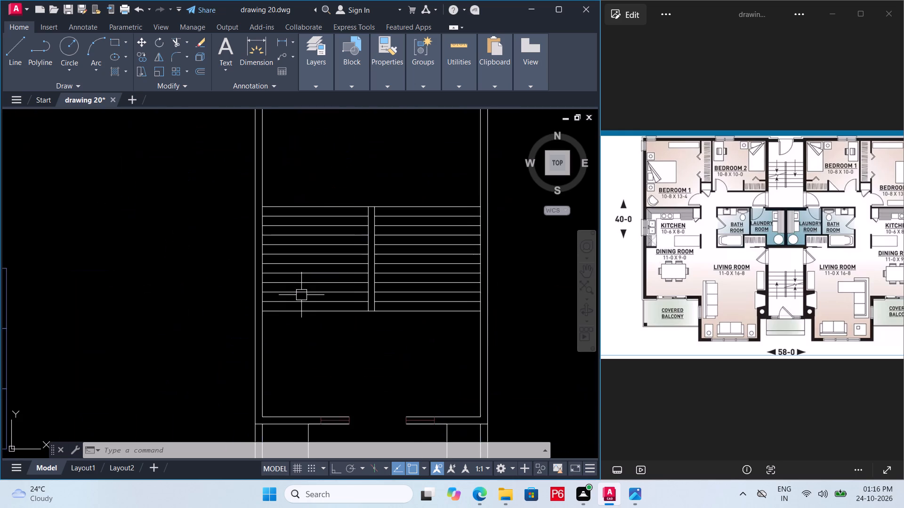
pyautogui.moveTo(301, 295); pyautogui.dragTo(285, 276, button='middle')
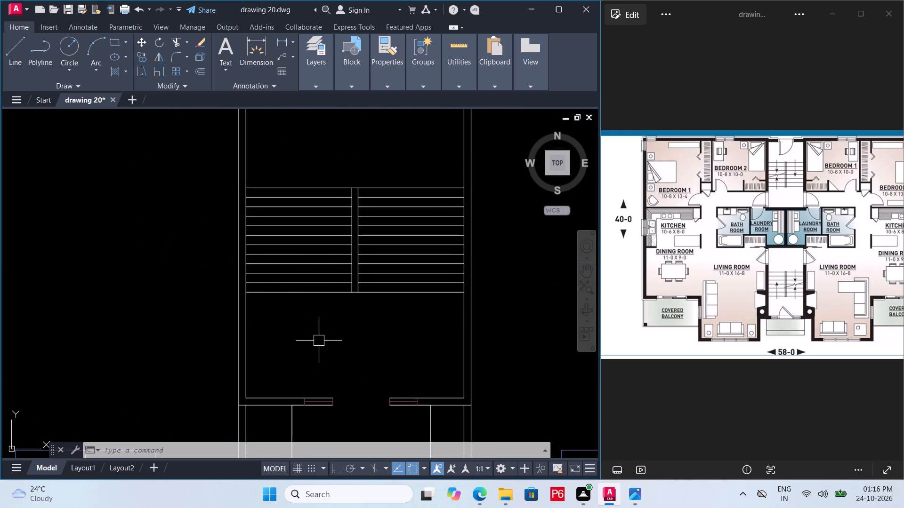
pyautogui.scroll(-3, 299, 338)
pyautogui.moveTo(291, 334); pyautogui.dragTo(284, 328, button='middle')
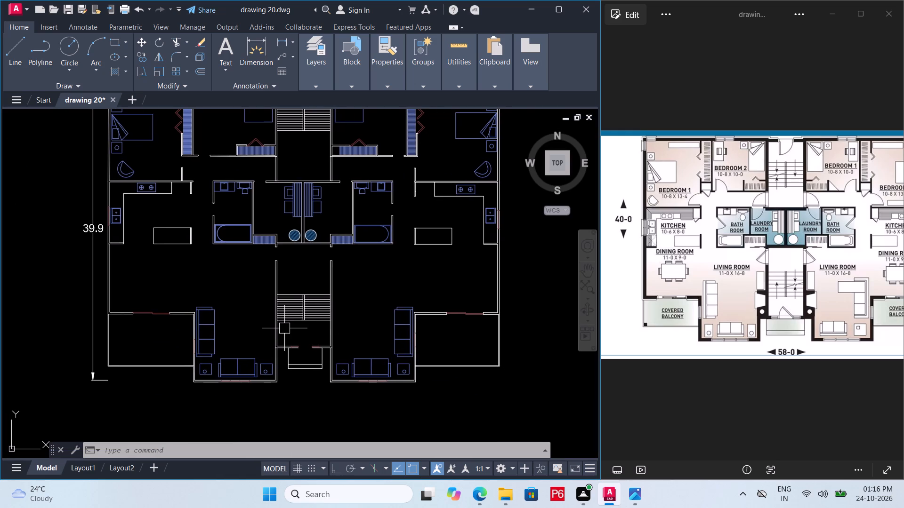
# Open the tool palettes.
pyautogui.write('tp')
pyautogui.press('space')
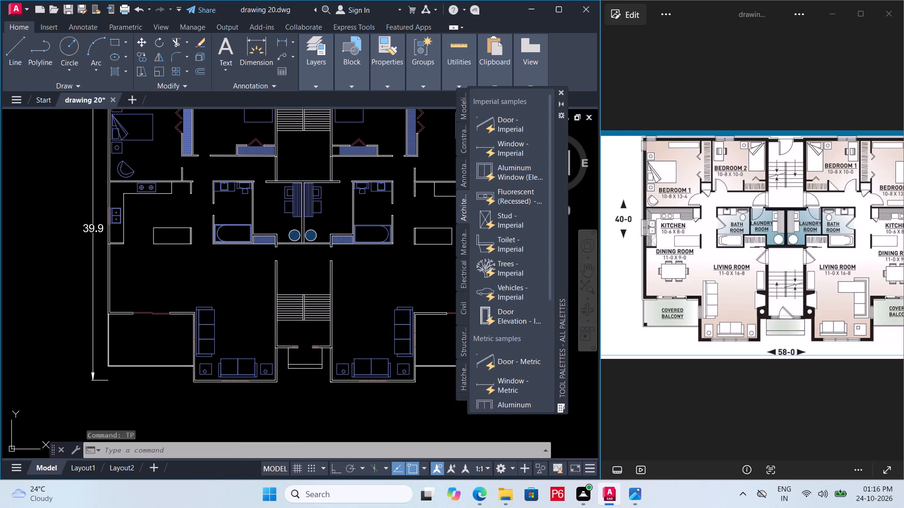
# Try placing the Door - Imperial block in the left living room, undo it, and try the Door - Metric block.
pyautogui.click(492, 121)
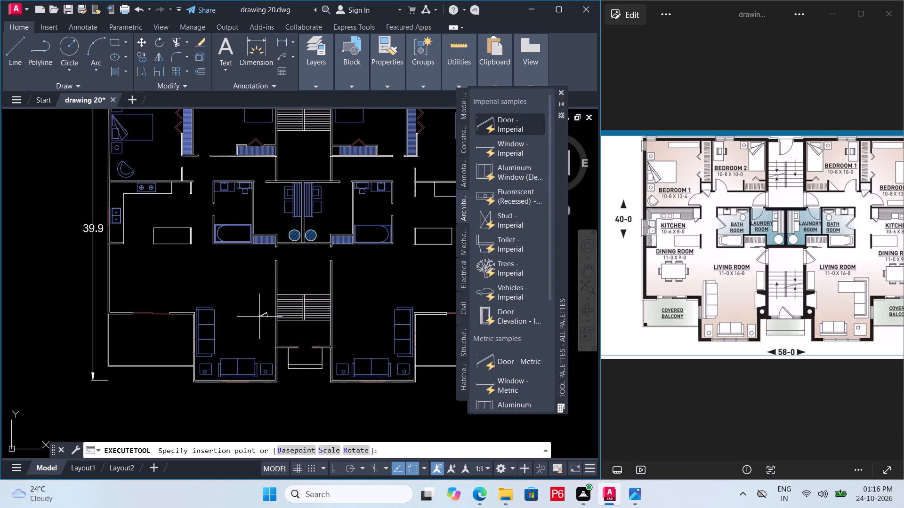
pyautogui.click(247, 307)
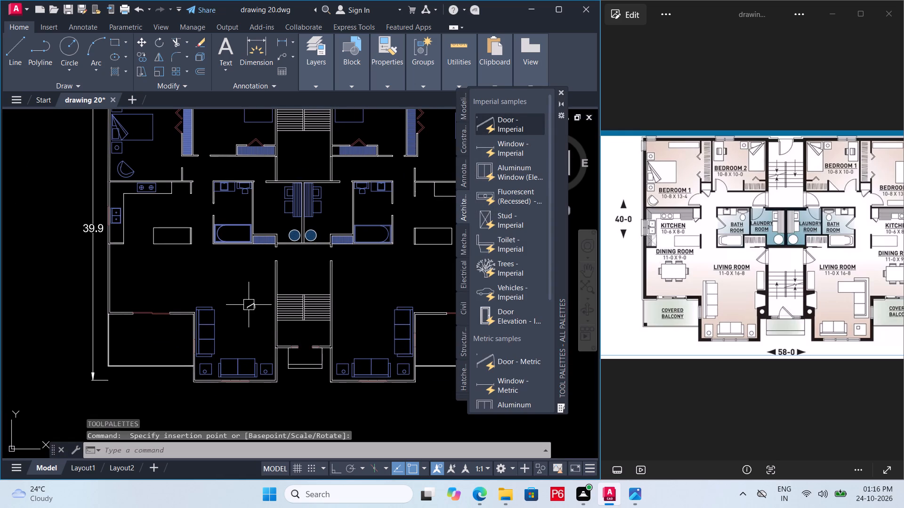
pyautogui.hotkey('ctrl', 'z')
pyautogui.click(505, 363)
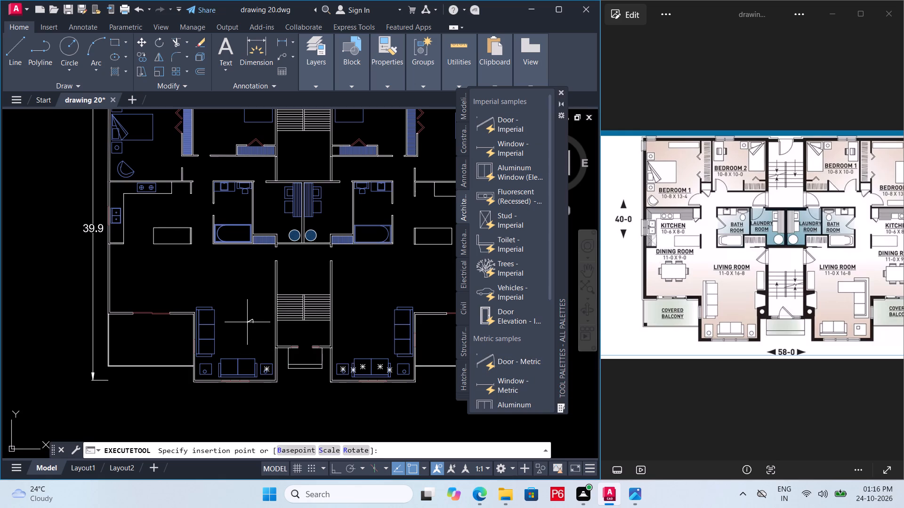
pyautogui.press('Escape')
# Insert the Door - Imperial block in the left living room beside the lower staircase, and close the tool palettes.
pyautogui.click(516, 130)
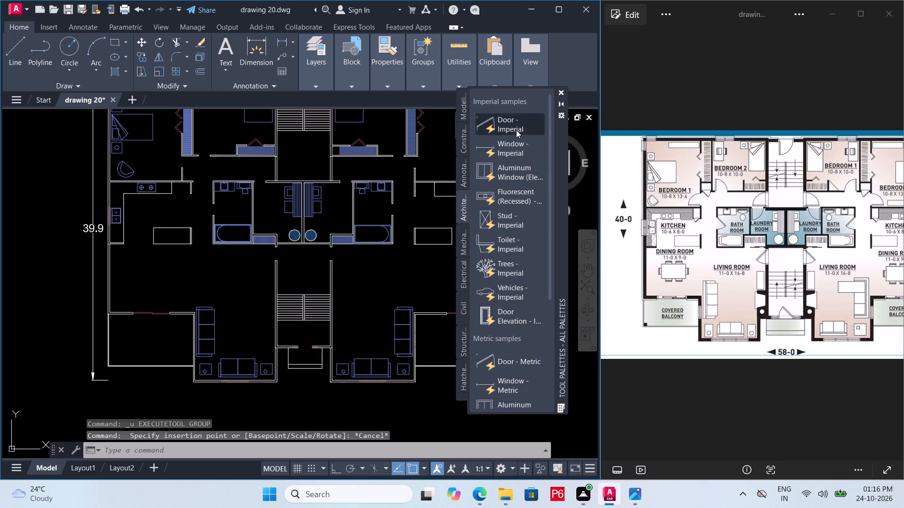
pyautogui.click(261, 309)
pyautogui.press('Escape')
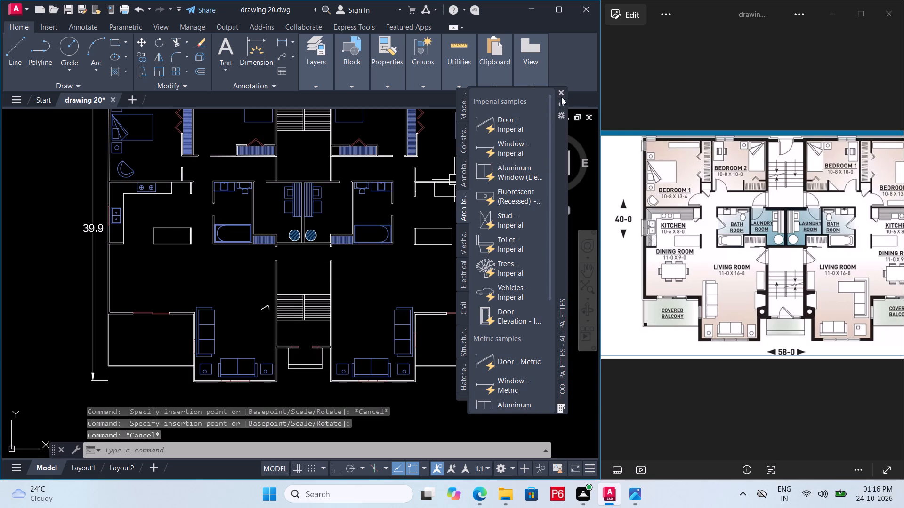
pyautogui.click(564, 90)
# Set the inserted door block's opening angle to Open 90º.
pyautogui.click(267, 308)
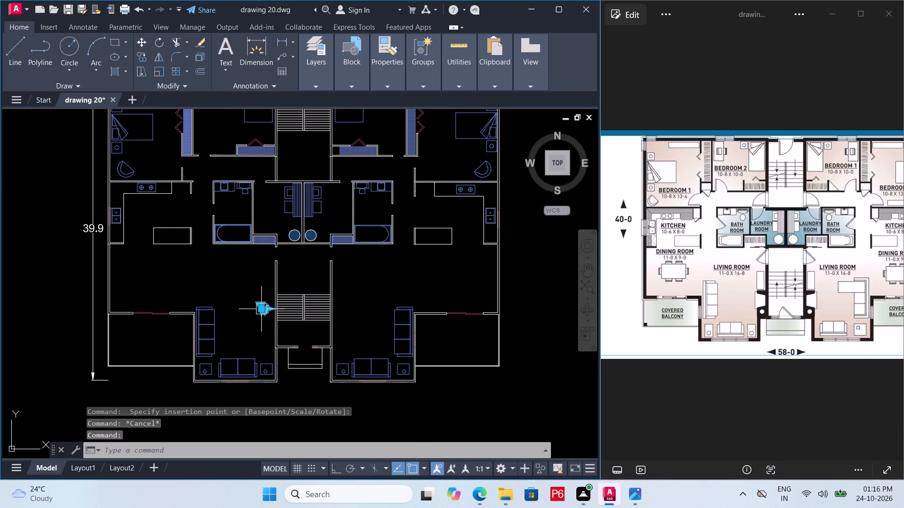
pyautogui.scroll(3, 257, 317)
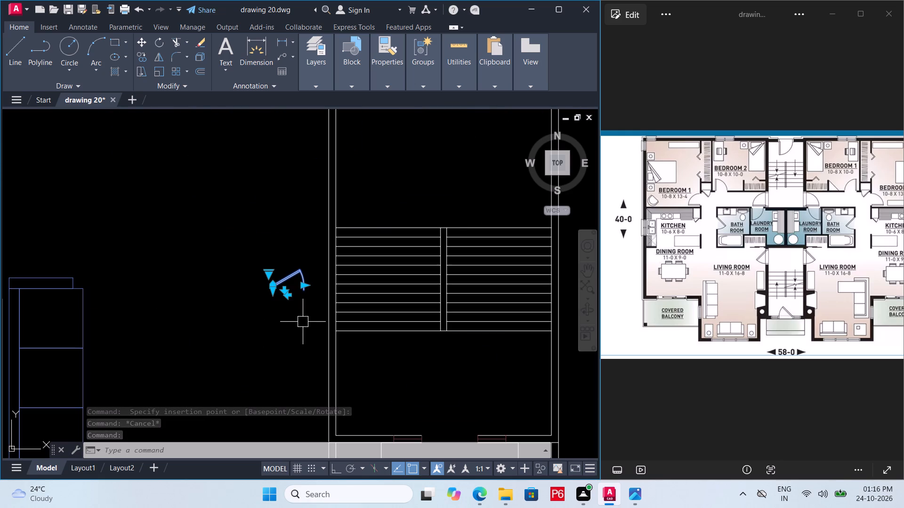
pyautogui.scroll(1, 284, 287)
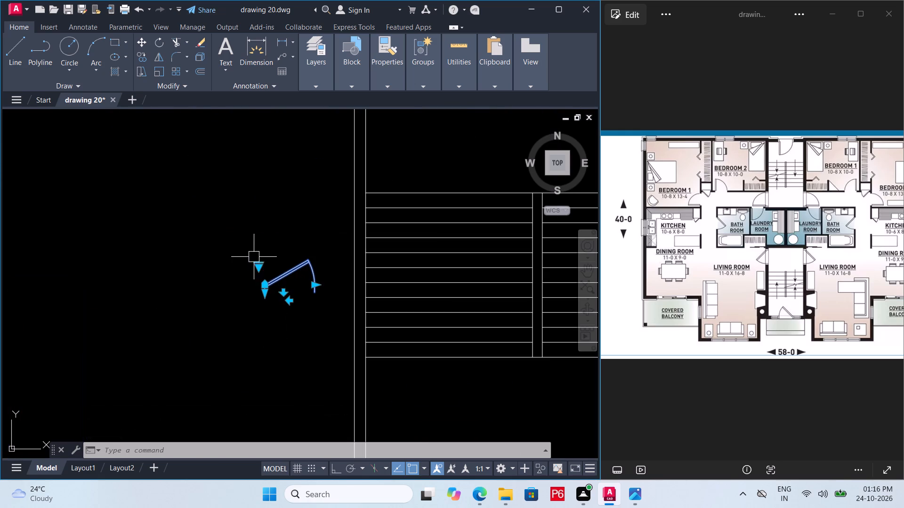
pyautogui.click(259, 263)
pyautogui.click(258, 266)
pyautogui.click(258, 266)
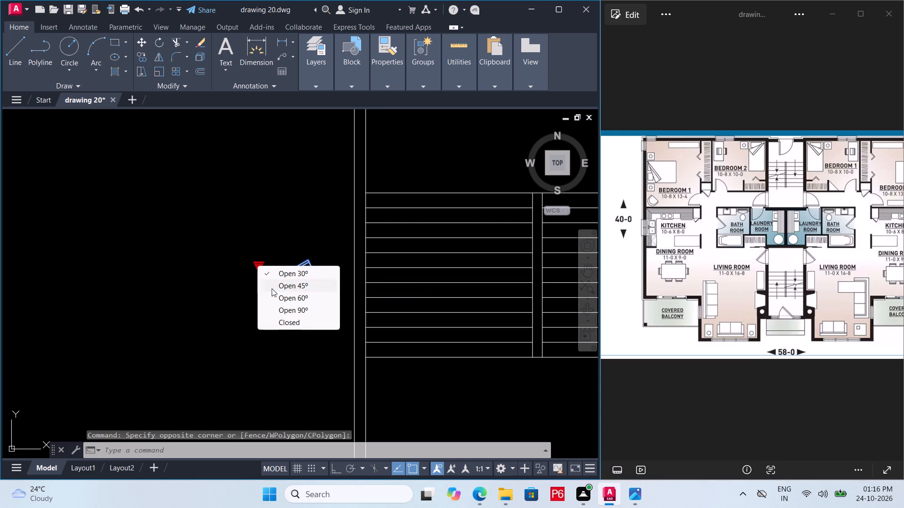
pyautogui.click(307, 310)
pyautogui.click(266, 367)
pyautogui.press('Escape')
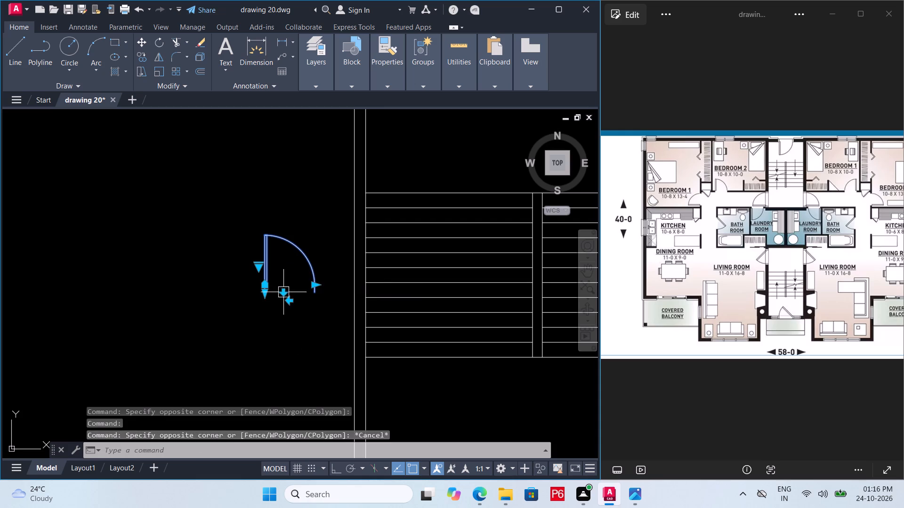
pyautogui.press('space')
pyautogui.press('Escape')
# Assign the inserted door block to the "door" layer and save the drawing.
pyautogui.moveTo(265, 272); pyautogui.dragTo(266, 266)
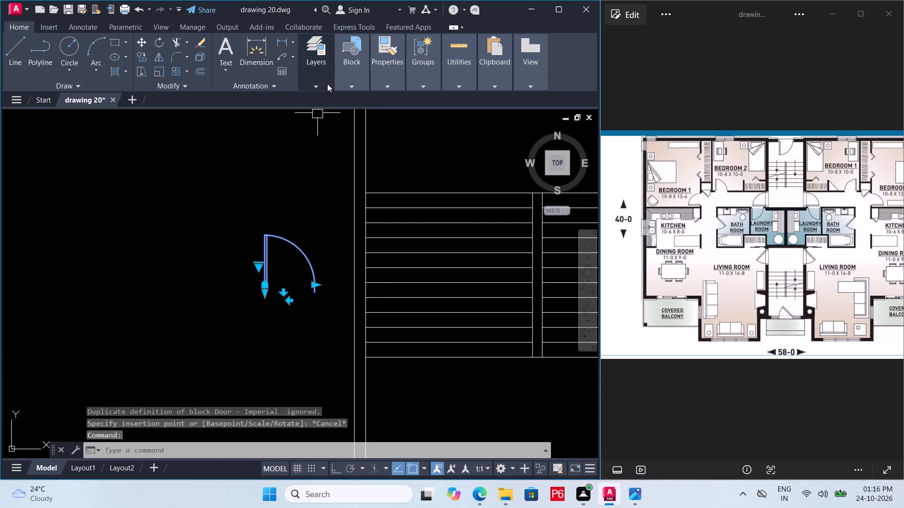
pyautogui.click(324, 79)
pyautogui.click(382, 97)
pyautogui.click(399, 156)
pyautogui.press('Escape')
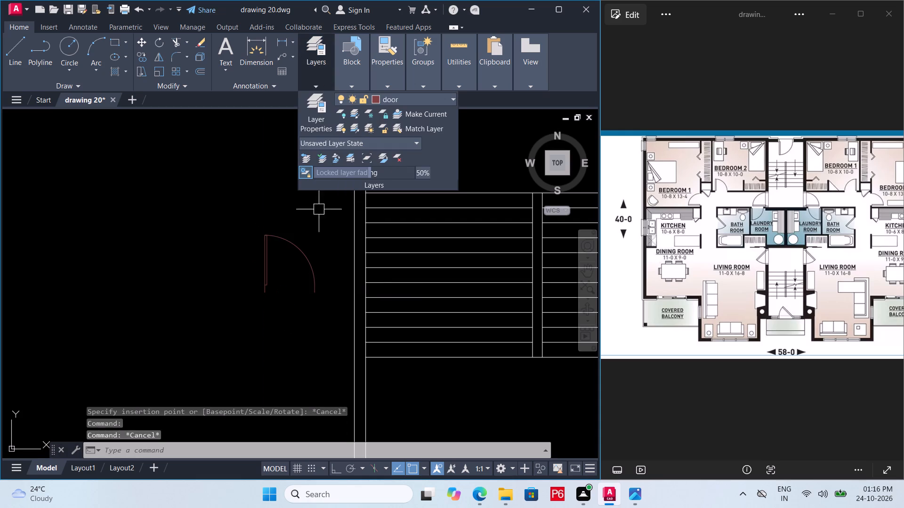
pyautogui.click(240, 238)
pyautogui.press('Escape')
pyautogui.hotkey('ctrl', 's')
pyautogui.hotkey('ctrl', 's')
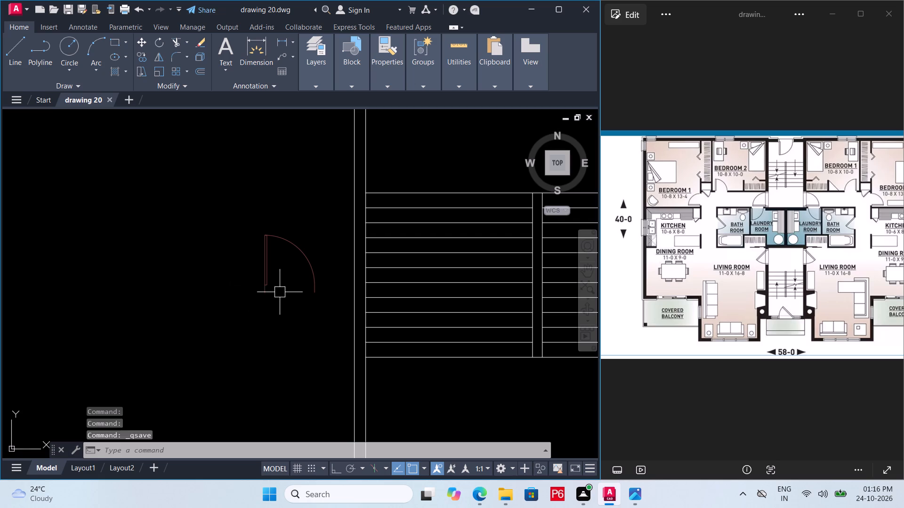
# Copy the door block from its hinge corner to the left unit's Bedroom 2 doorway and place a second copy in the hallway below.
pyautogui.click(264, 288)
pyautogui.scroll(1, 282, 302)
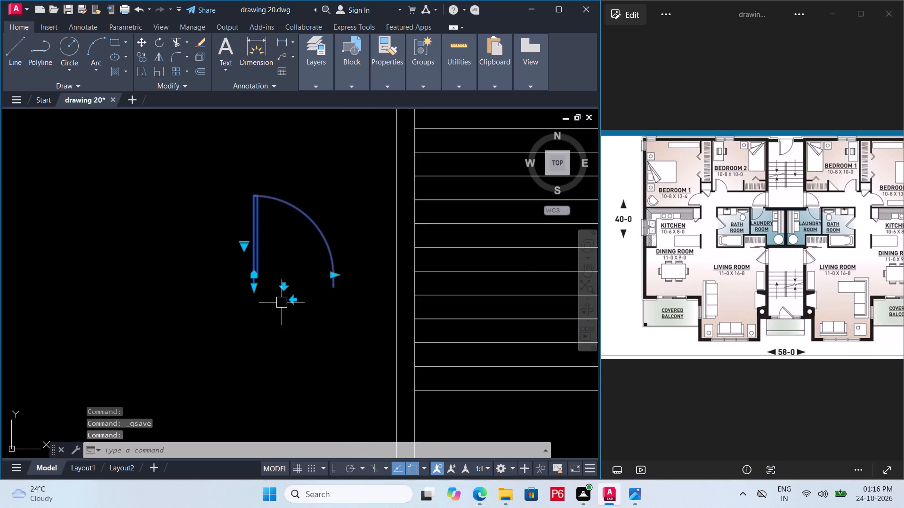
pyautogui.scroll(1, 282, 302)
pyautogui.write('co')
pyautogui.press('space')
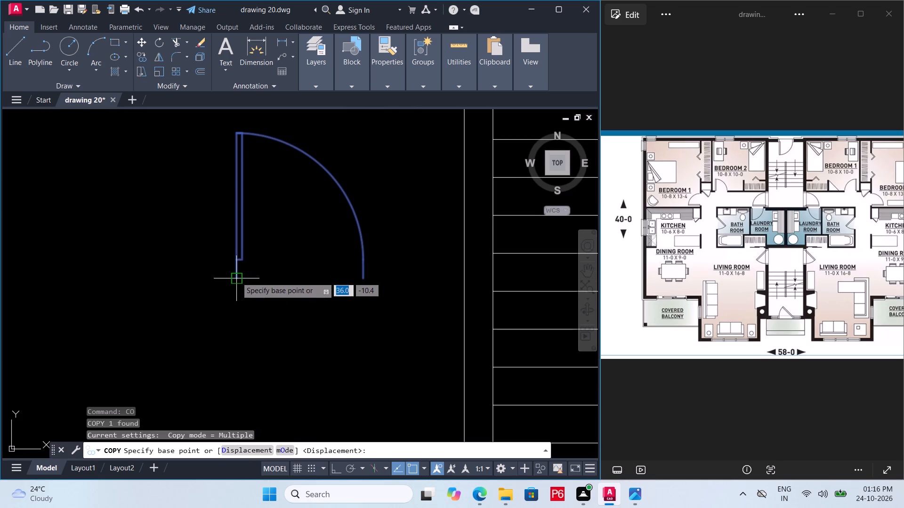
pyautogui.click(236, 277)
pyautogui.scroll(-5, 361, 345)
pyautogui.scroll(-1, 313, 304)
pyautogui.scroll(2, 285, 182)
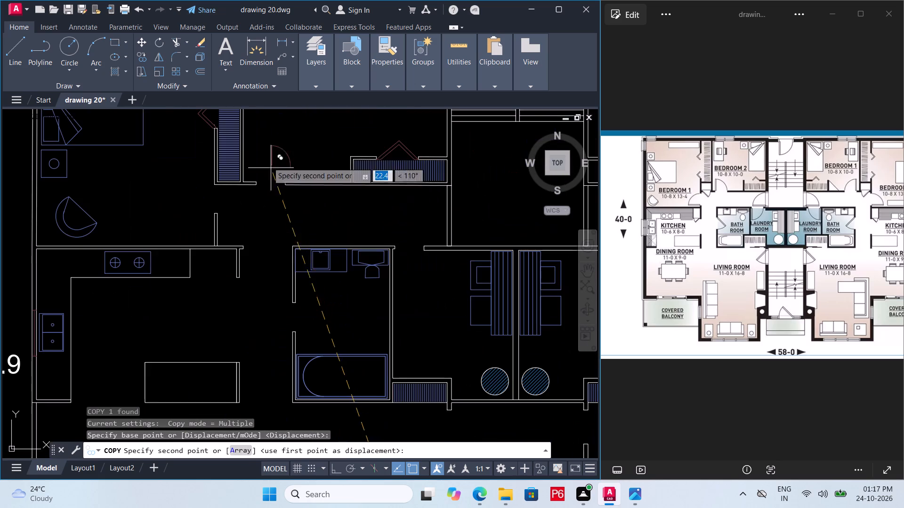
pyautogui.scroll(4, 253, 150)
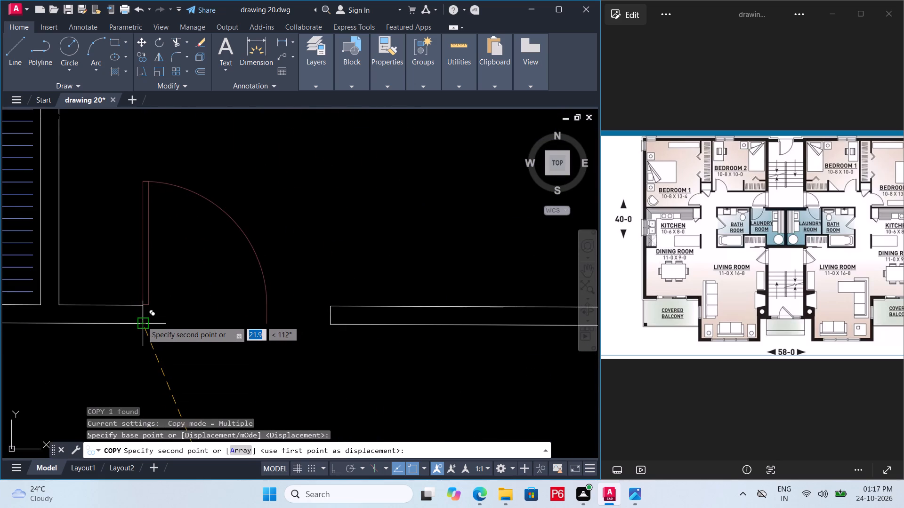
pyautogui.click(142, 321)
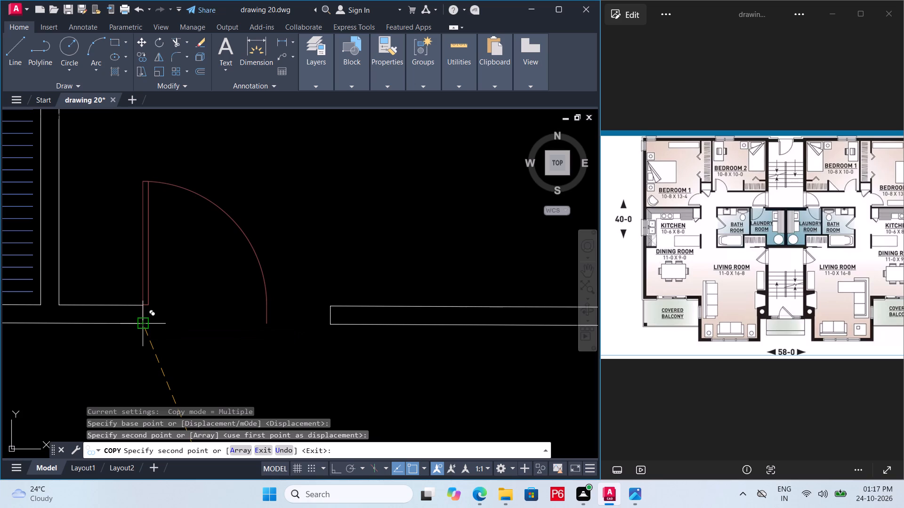
pyautogui.scroll(-2, 155, 323)
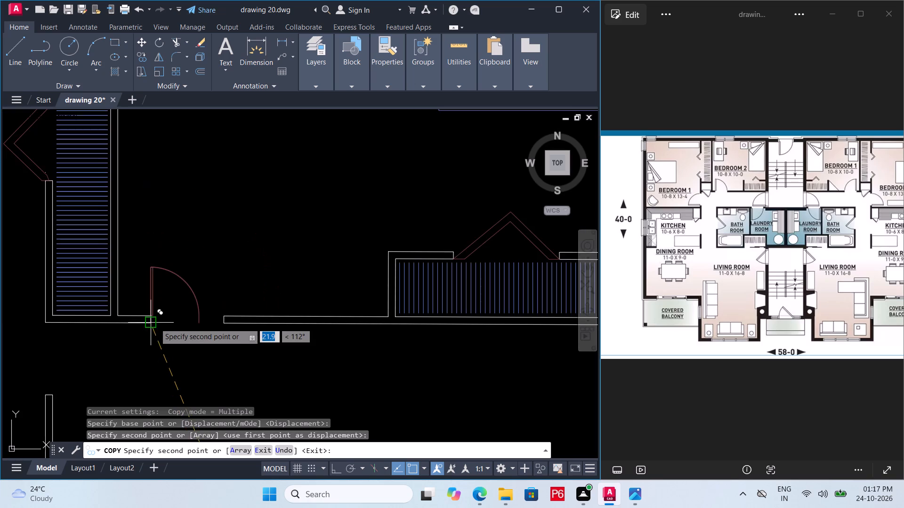
pyautogui.moveTo(162, 329); pyautogui.dragTo(206, 219, button='middle')
pyautogui.click(212, 296)
pyautogui.press('Escape')
# Rotate the hallway door copy 90° counterclockwise about its hinge corner with Ortho on.
pyautogui.click(214, 289)
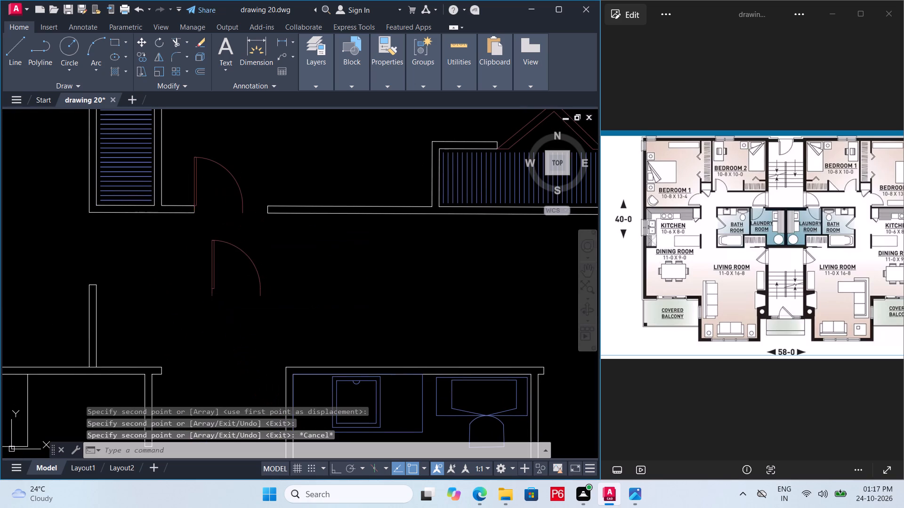
pyautogui.write('ro')
pyautogui.press('space')
pyautogui.click(213, 297)
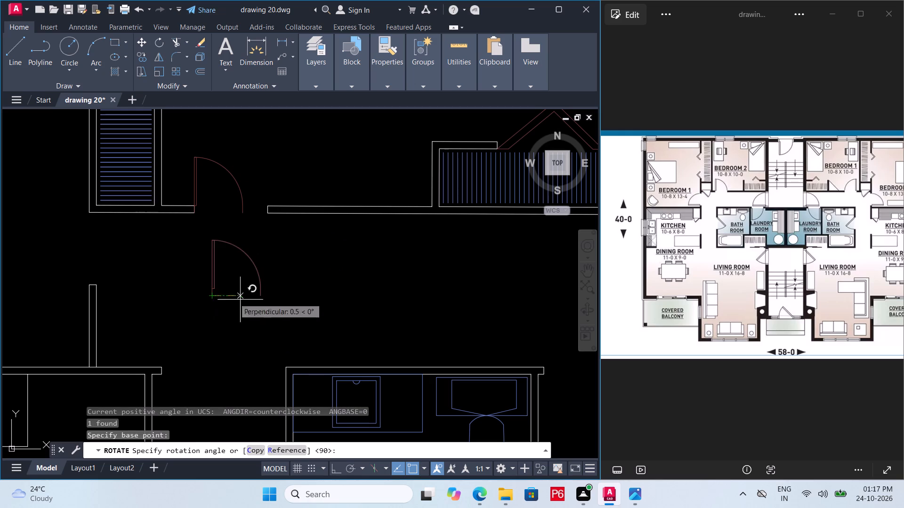
pyautogui.press('F8')
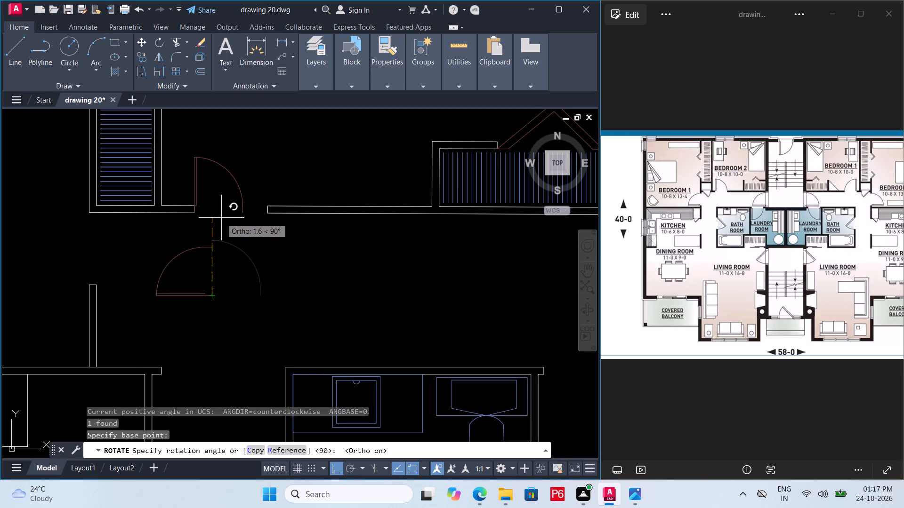
pyautogui.click(227, 219)
pyautogui.press('Escape')
# Move the rotated door onto the end of the left unit's Bedroom 1 wall with Ortho off, and save the drawing.
pyautogui.click(205, 297)
pyautogui.scroll(3, 198, 325)
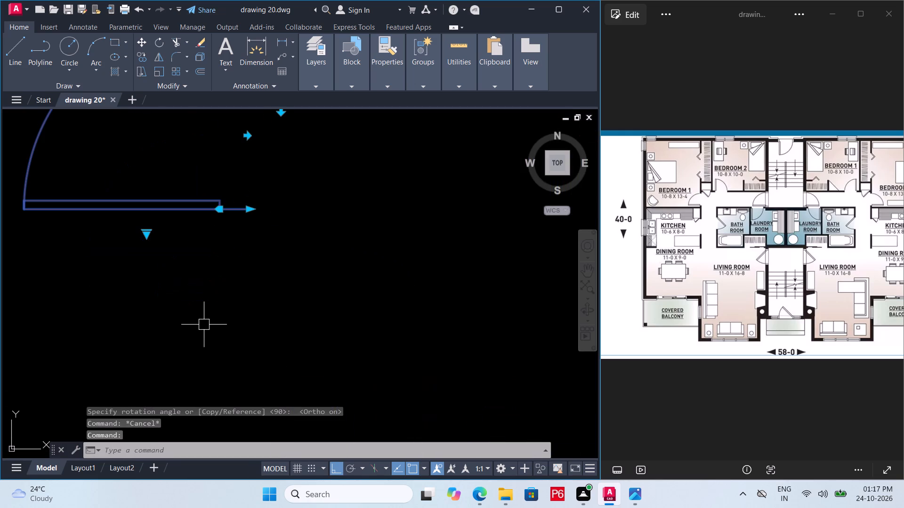
pyautogui.press('m')
pyautogui.press('space')
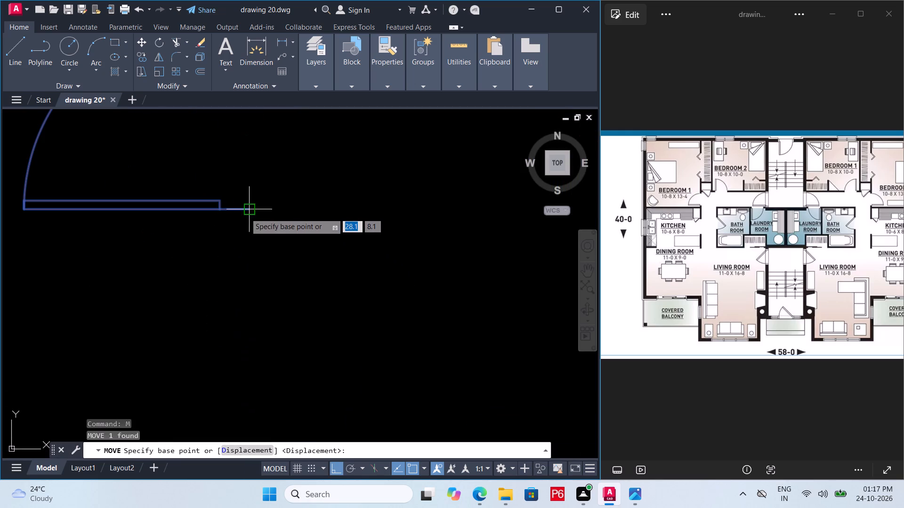
pyautogui.click(245, 213)
pyautogui.scroll(-4, 448, 293)
pyautogui.scroll(1, 346, 270)
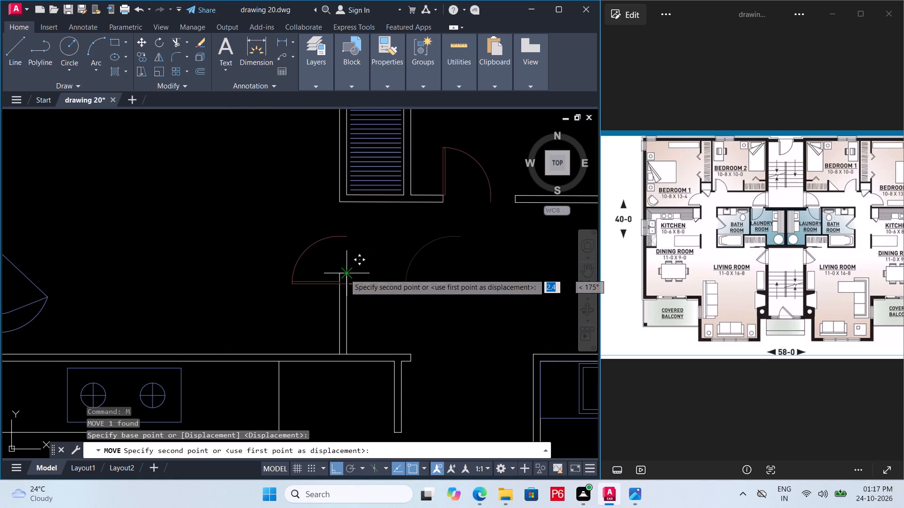
pyautogui.press('F8')
pyautogui.click(345, 269)
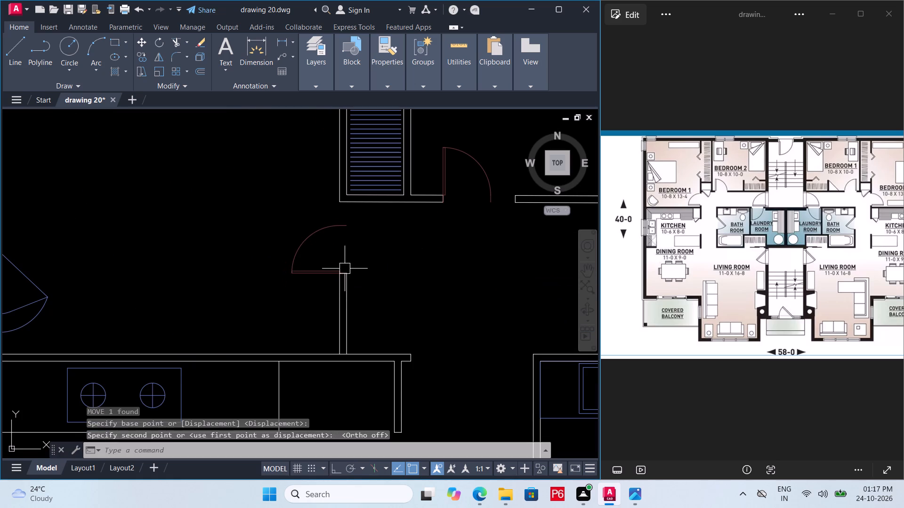
pyautogui.hotkey('ctrl', 's')
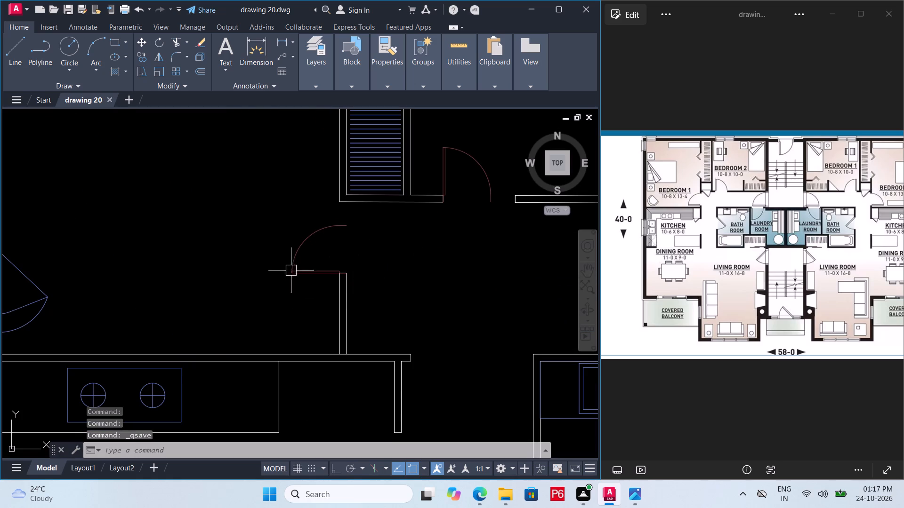
# Copy the Bedroom 1 door to both stairwell side walls and to the right unit's matching bedroom wall end, and save the drawing.
pyautogui.click(291, 270)
pyautogui.scroll(3, 350, 269)
pyautogui.write('co')
pyautogui.press('space')
pyautogui.click(338, 282)
pyautogui.scroll(-2, 217, 314)
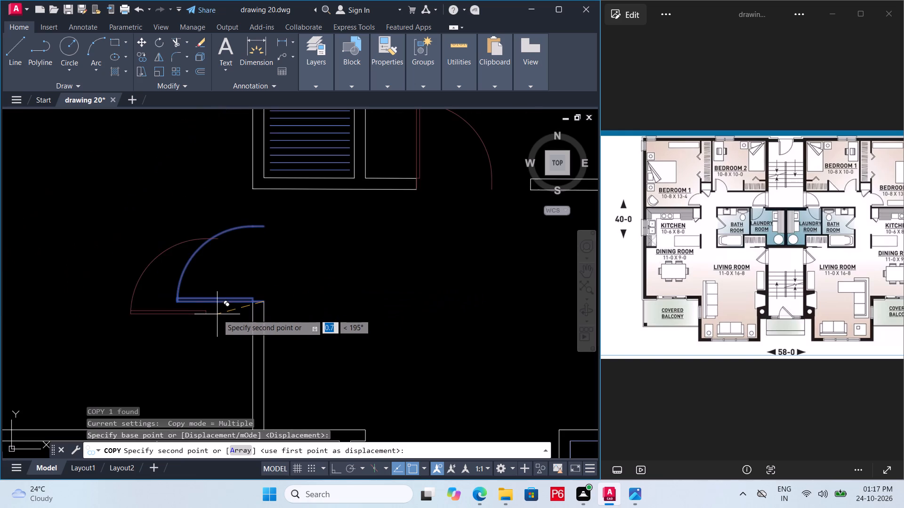
pyautogui.scroll(-1, 218, 315)
pyautogui.scroll(-2, 283, 315)
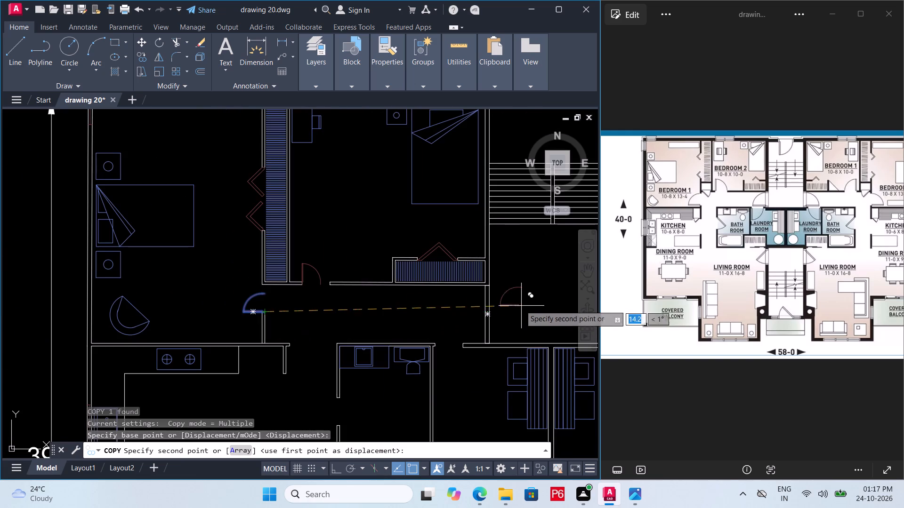
pyautogui.scroll(3, 517, 303)
pyautogui.scroll(-2, 427, 300)
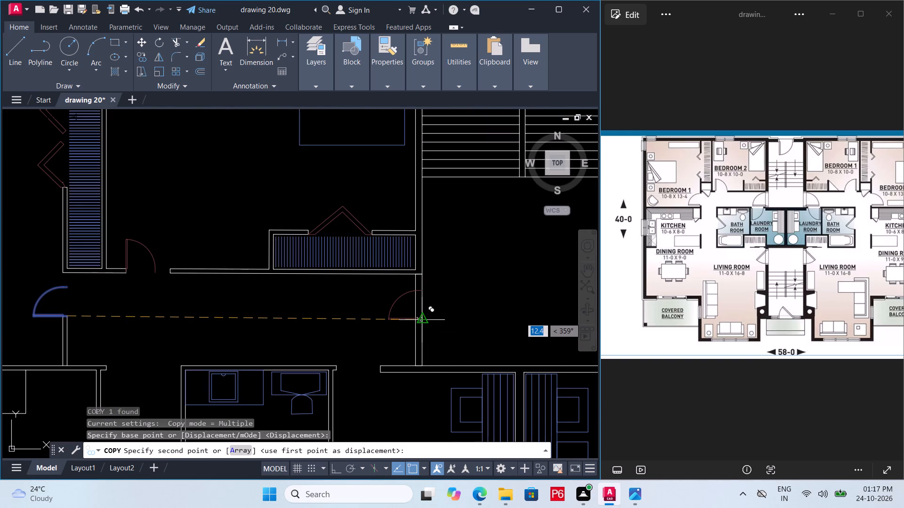
pyautogui.click(423, 317)
pyautogui.scroll(-3, 322, 292)
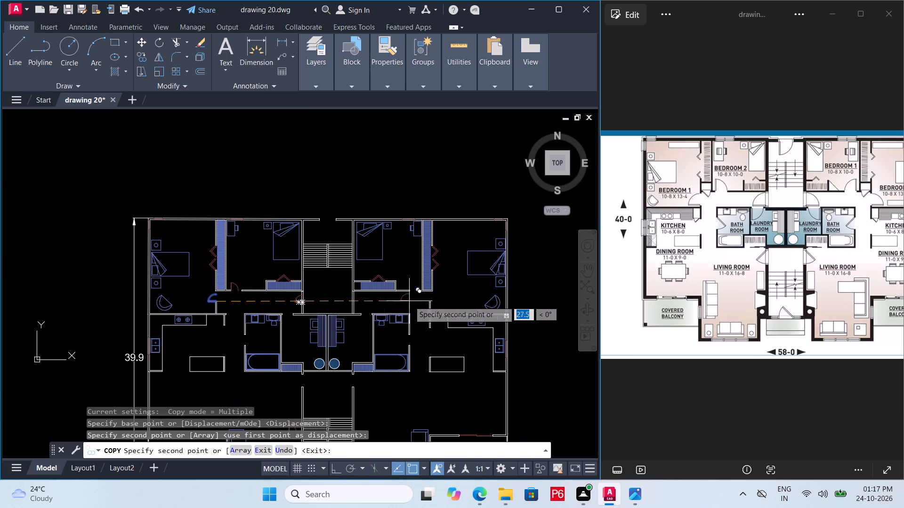
pyautogui.scroll(3, 342, 307)
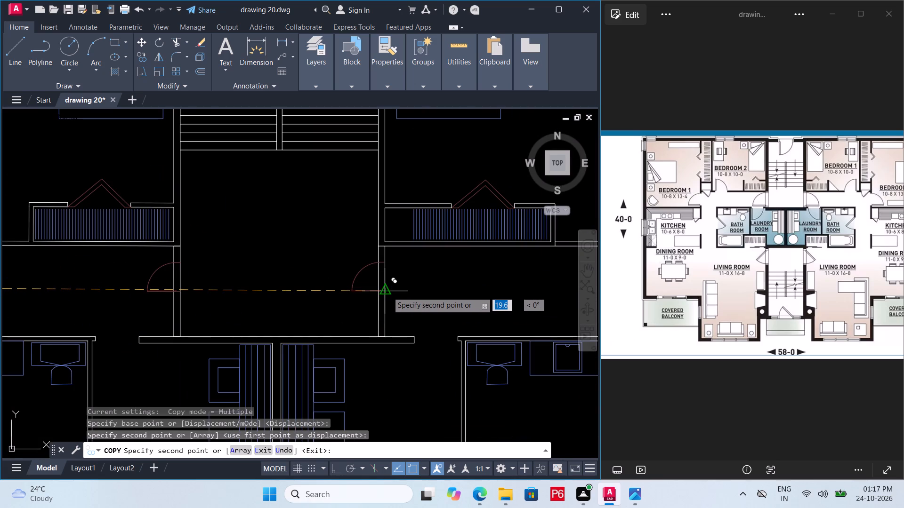
pyautogui.click(387, 292)
pyautogui.scroll(-1, 154, 319)
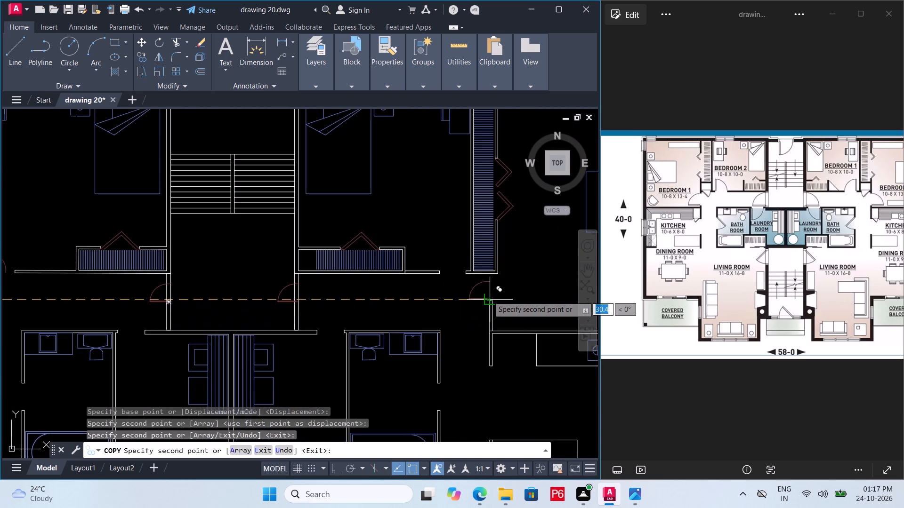
pyautogui.scroll(3, 488, 296)
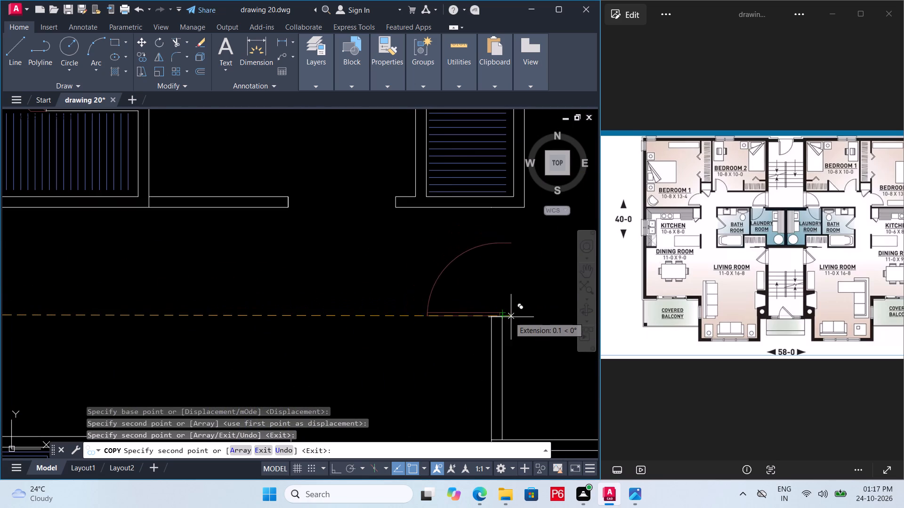
pyautogui.click(504, 317)
pyautogui.scroll(-4, 511, 293)
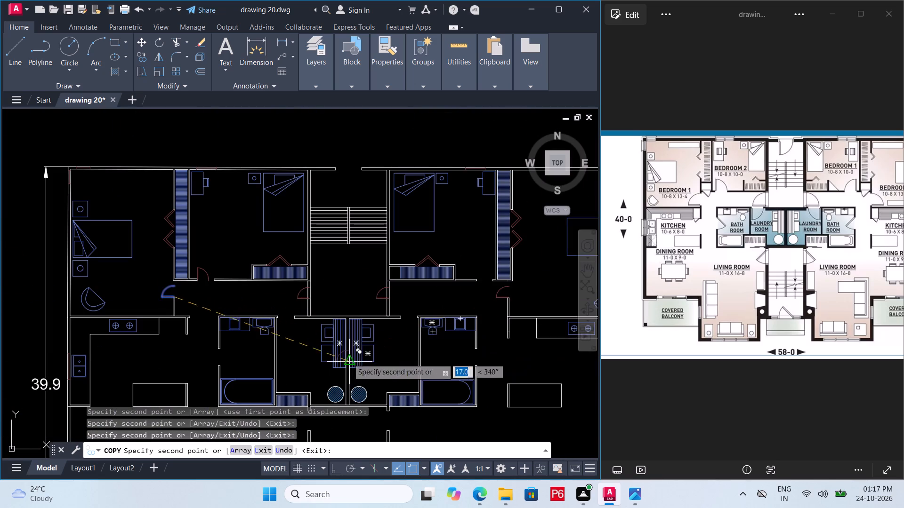
pyautogui.press('Escape')
pyautogui.hotkey('ctrl', 's')
pyautogui.hotkey('ctrl', 's')
pyautogui.hotkey('ctrl', 's')
# Draw a line across the thickness of the left stairwell wall, level with the door leaf's bottom edge.
pyautogui.keyDown('ctrl'); pyautogui.scroll(3, 306, 285); pyautogui.keyUp('ctrl')
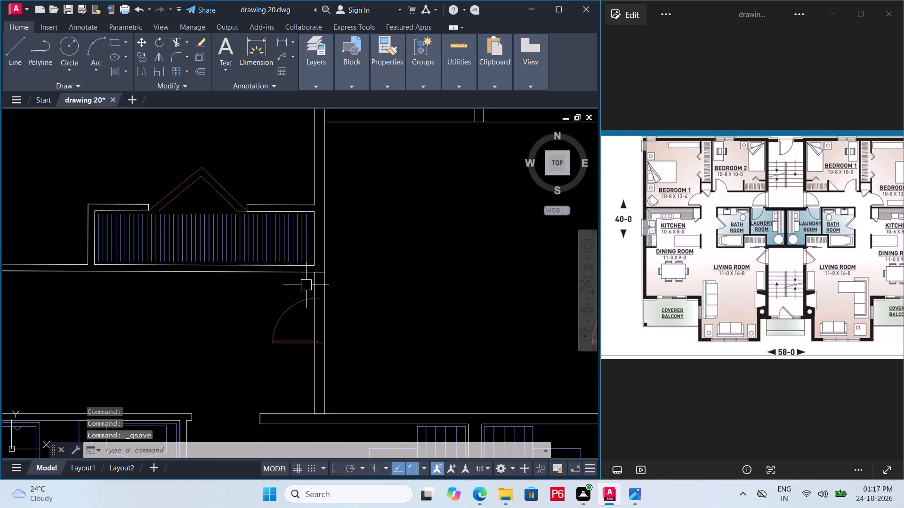
pyautogui.scroll(3, 333, 343)
pyautogui.press('l')
pyautogui.press('space')
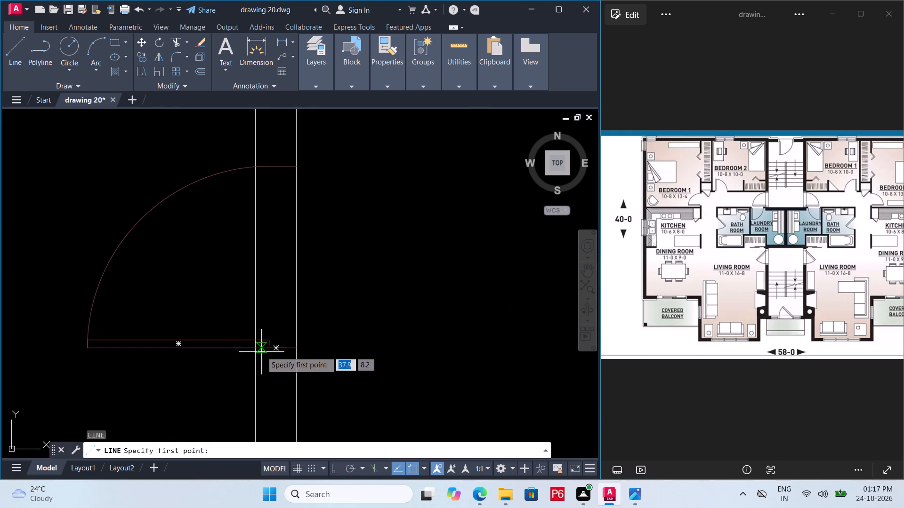
pyautogui.moveTo(256, 348); pyautogui.dragTo(266, 348)
pyautogui.click(297, 349)
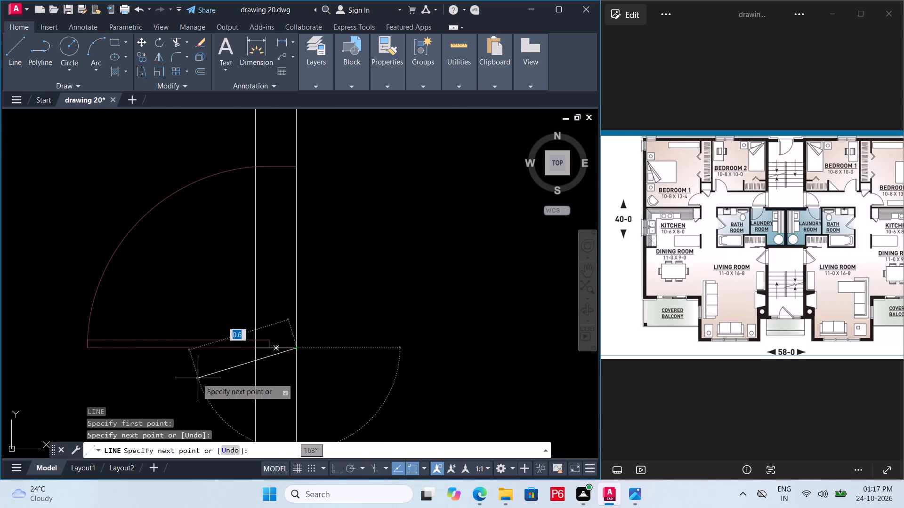
pyautogui.scroll(-2, 193, 378)
pyautogui.press('space')
# Draw a line about 0.2 long across the right stairwell wall's thickness, level with the door leaf's bottom edge.
pyautogui.scroll(-4, 236, 345)
pyautogui.scroll(4, 229, 351)
pyautogui.scroll(3, 351, 356)
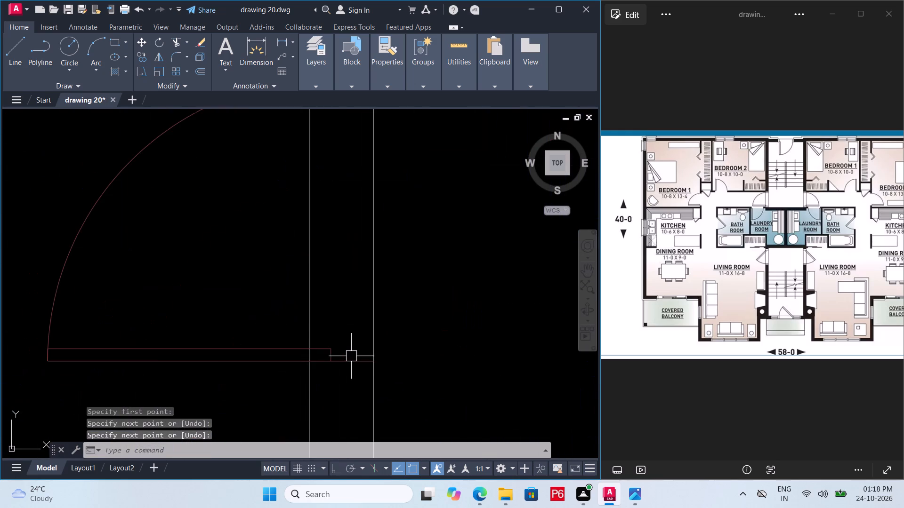
pyautogui.press('l')
pyautogui.press('space')
pyautogui.moveTo(312, 363); pyautogui.dragTo(319, 362)
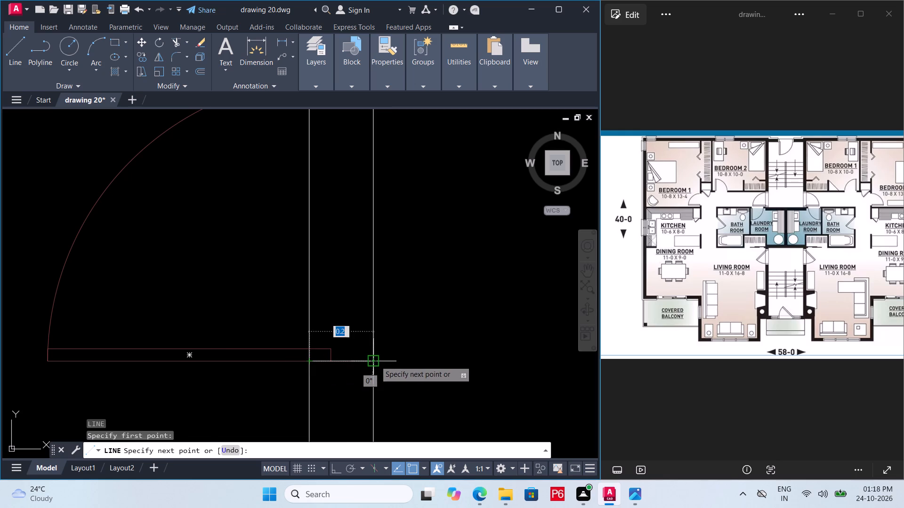
pyautogui.click(375, 361)
pyautogui.press('Escape')
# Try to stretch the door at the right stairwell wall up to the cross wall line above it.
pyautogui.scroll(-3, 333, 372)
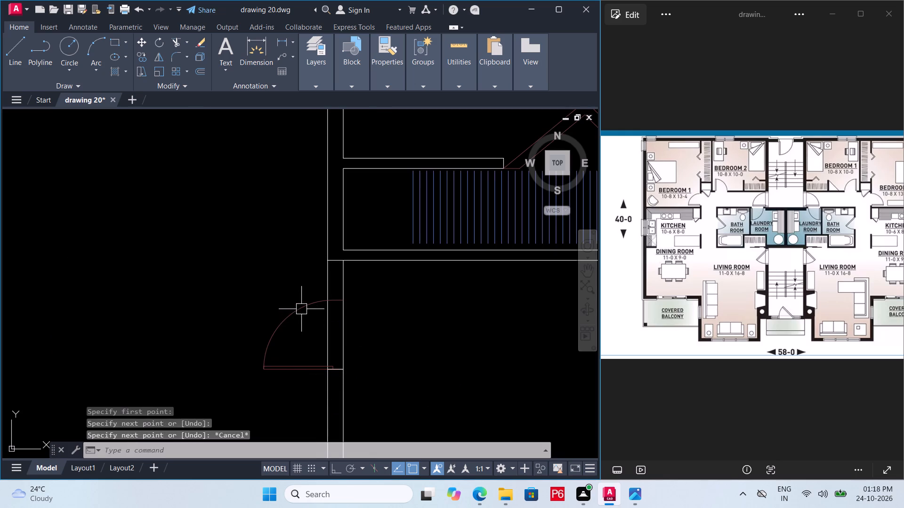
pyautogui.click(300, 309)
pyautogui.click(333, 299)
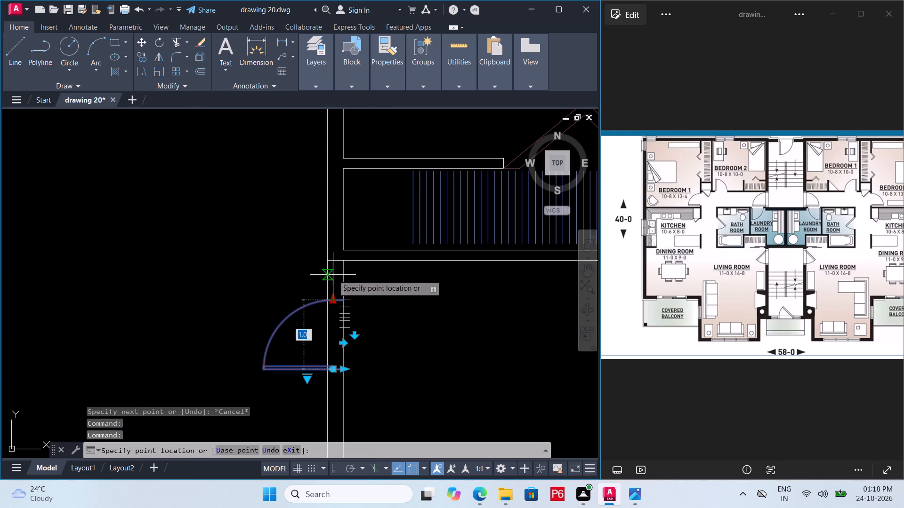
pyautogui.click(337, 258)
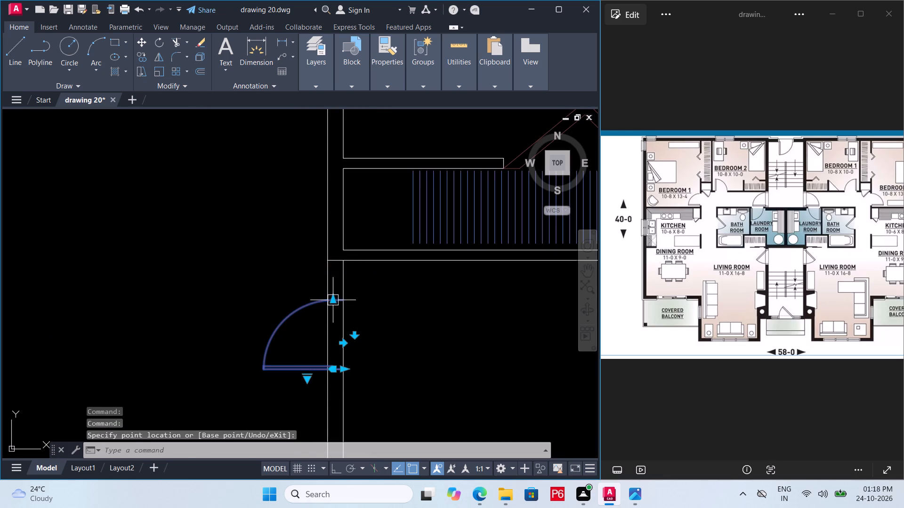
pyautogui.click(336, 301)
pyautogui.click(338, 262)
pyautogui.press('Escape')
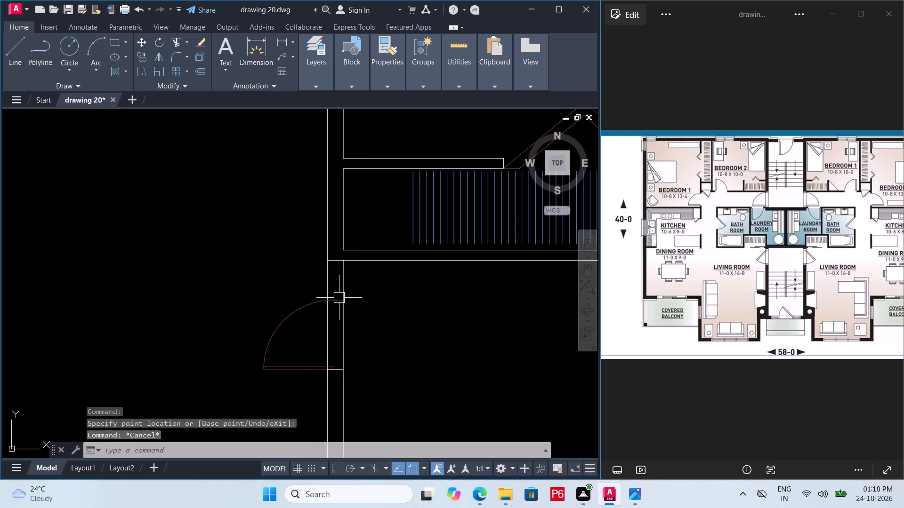
# Scale the door at the right stairwell wall by about 1.6 from its hinge end, fitting the opening up to the cross wall.
pyautogui.click(339, 298)
pyautogui.press('s')
pyautogui.press('c')
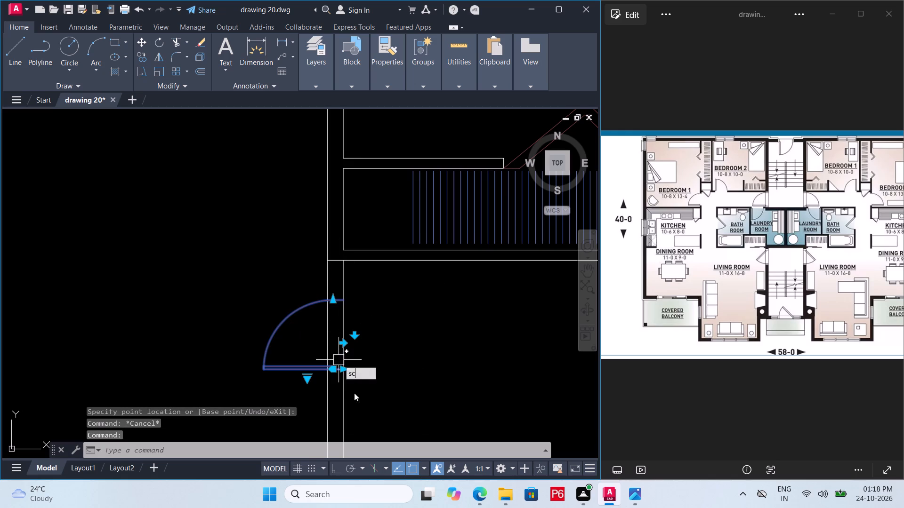
pyautogui.press('space')
pyautogui.click(346, 370)
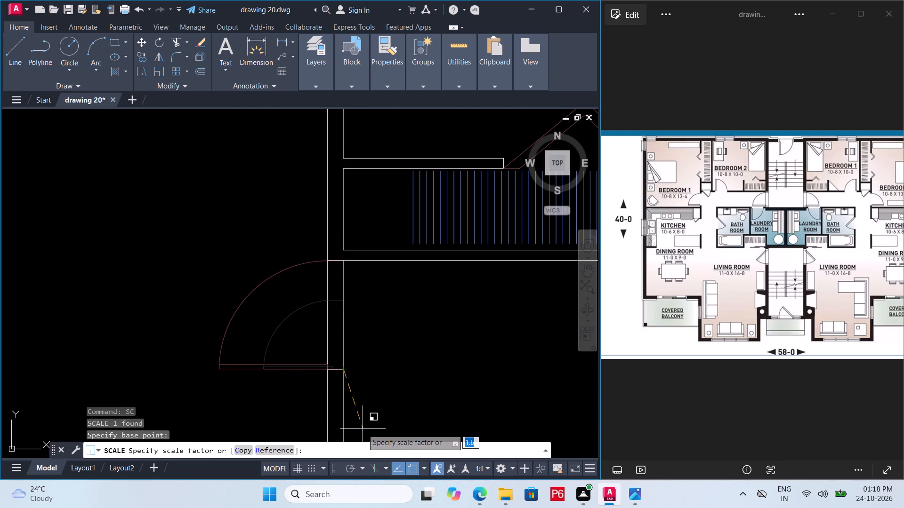
pyautogui.click(363, 429)
pyautogui.scroll(-3, 380, 347)
pyautogui.press('space')
pyautogui.moveTo(276, 350); pyautogui.dragTo(416, 349, button='middle')
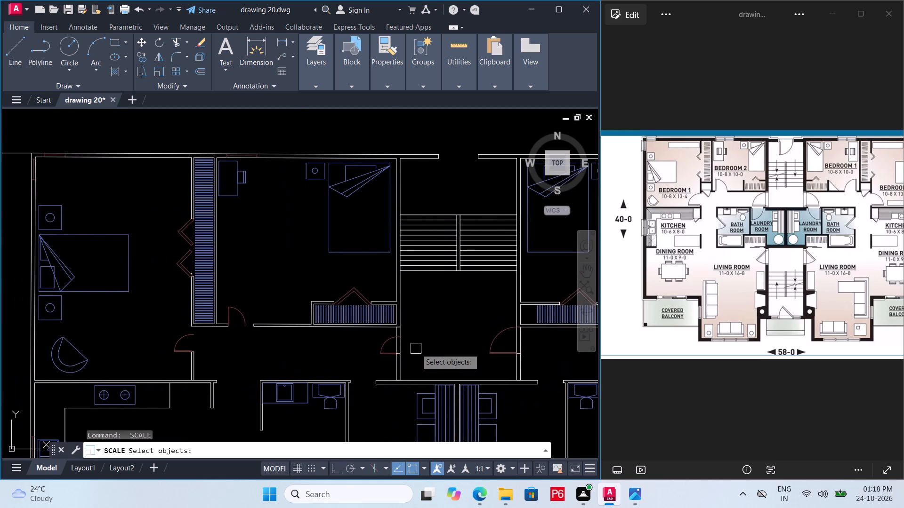
pyautogui.scroll(1, 389, 355)
pyautogui.press('Escape')
# Scale the door at the left stairwell wall by about 1.6 from its hinge end, fitting the opening below the closet wall.
pyautogui.click(388, 356)
pyautogui.scroll(1, 417, 370)
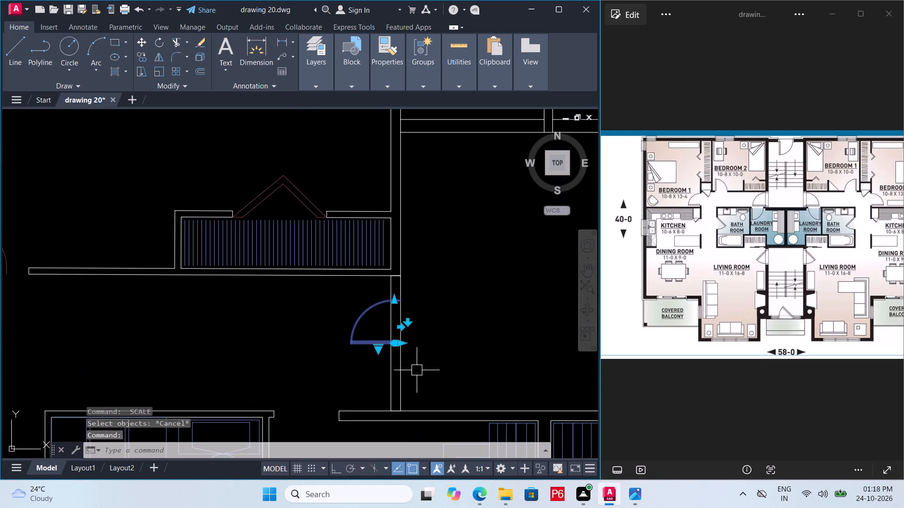
pyautogui.write('sc')
pyautogui.press('space')
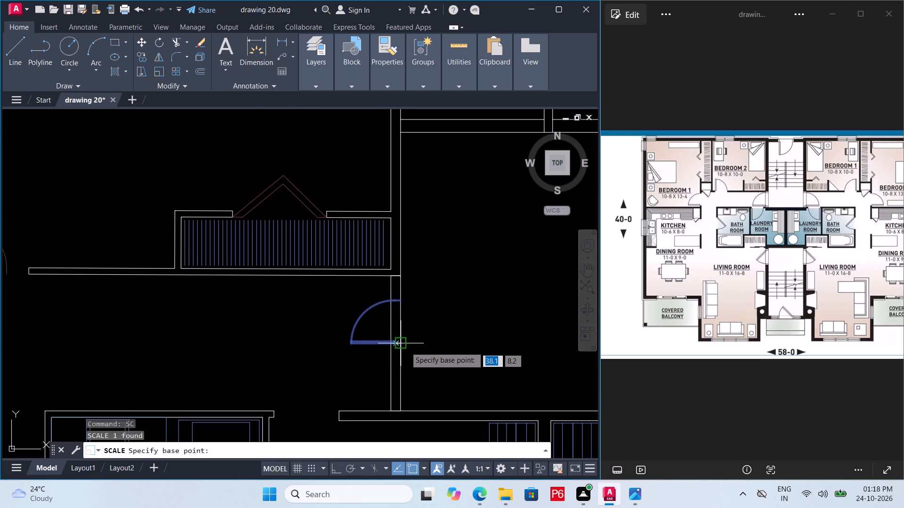
pyautogui.scroll(2, 404, 345)
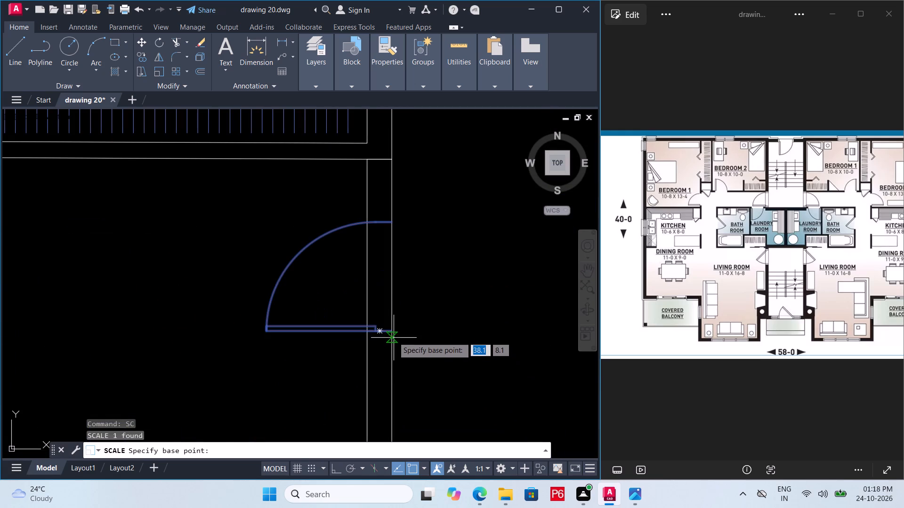
pyautogui.click(393, 335)
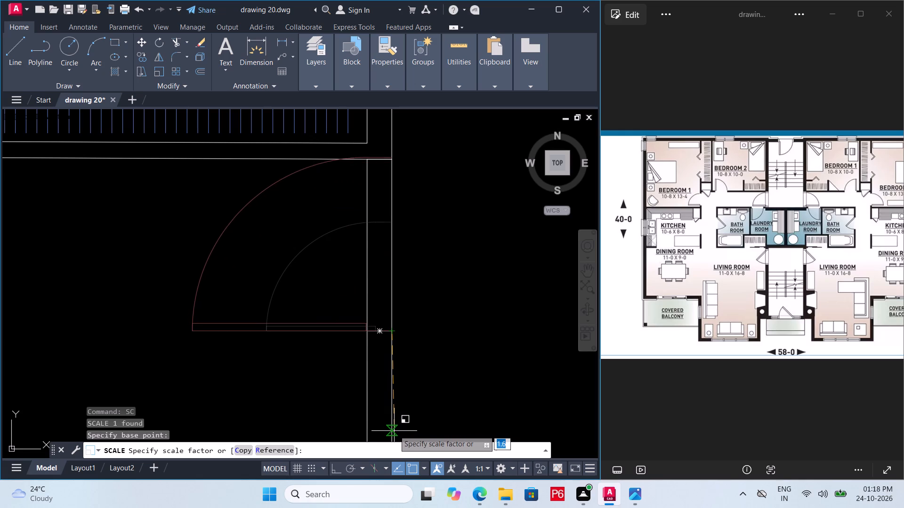
pyautogui.click(394, 430)
pyautogui.scroll(-2, 422, 356)
pyautogui.press('space')
pyautogui.moveTo(299, 347); pyautogui.dragTo(407, 344, button='middle')
pyautogui.scroll(-1, 299, 347)
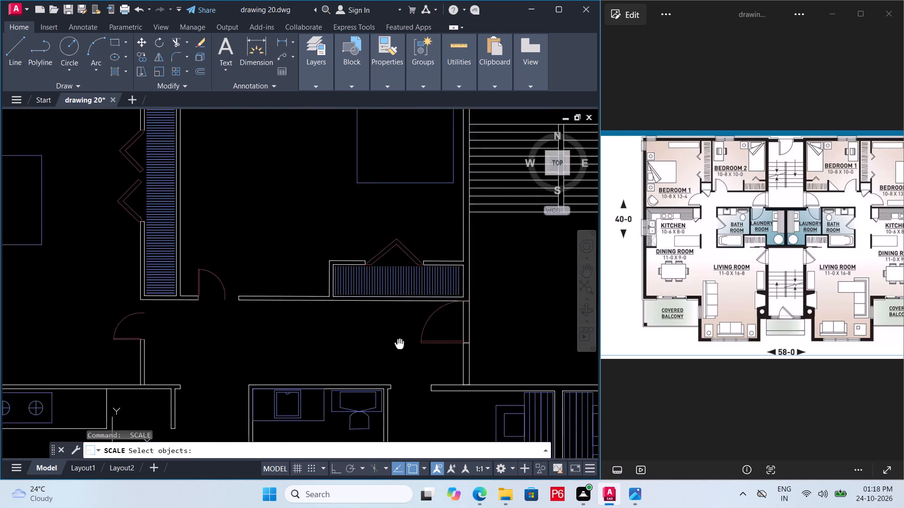
pyautogui.moveTo(407, 344); pyautogui.dragTo(541, 345, button='middle')
pyautogui.press('`')
pyautogui.press('Escape')
# Scale the left unit's Bedroom 1 door by about 1.5 from the wall-end corner to span its opening, and save the drawing.
pyautogui.click(281, 317)
pyautogui.scroll(2, 285, 347)
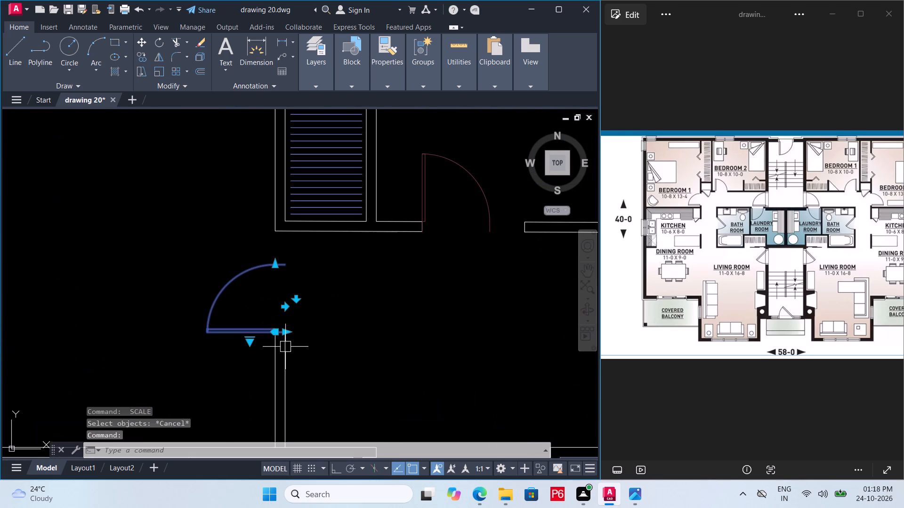
pyautogui.scroll(1, 285, 347)
pyautogui.press('s')
pyautogui.press('c')
pyautogui.press('space')
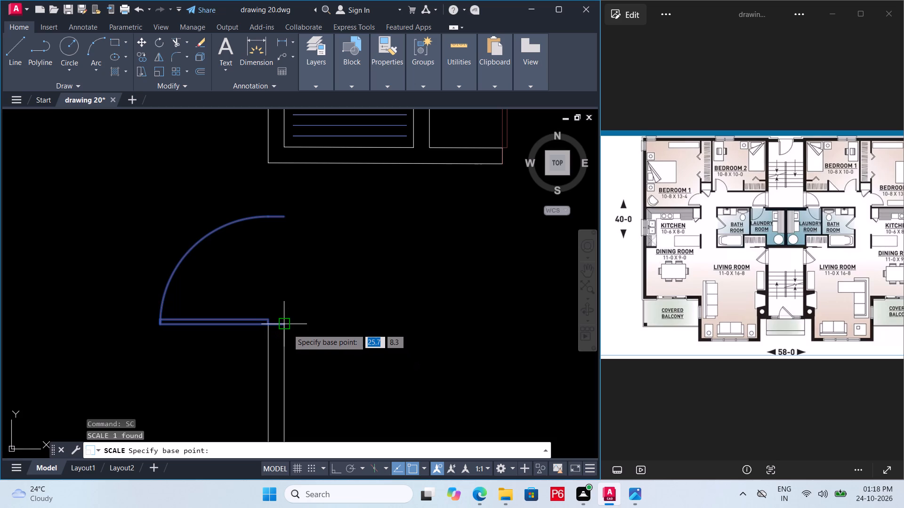
pyautogui.click(288, 326)
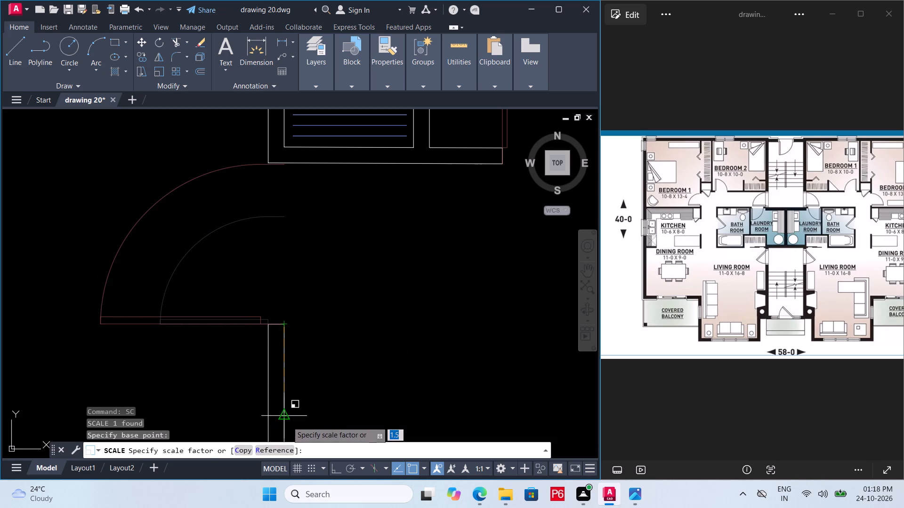
pyautogui.scroll(1, 288, 419)
pyautogui.moveTo(288, 419); pyautogui.dragTo(309, 507, button='middle')
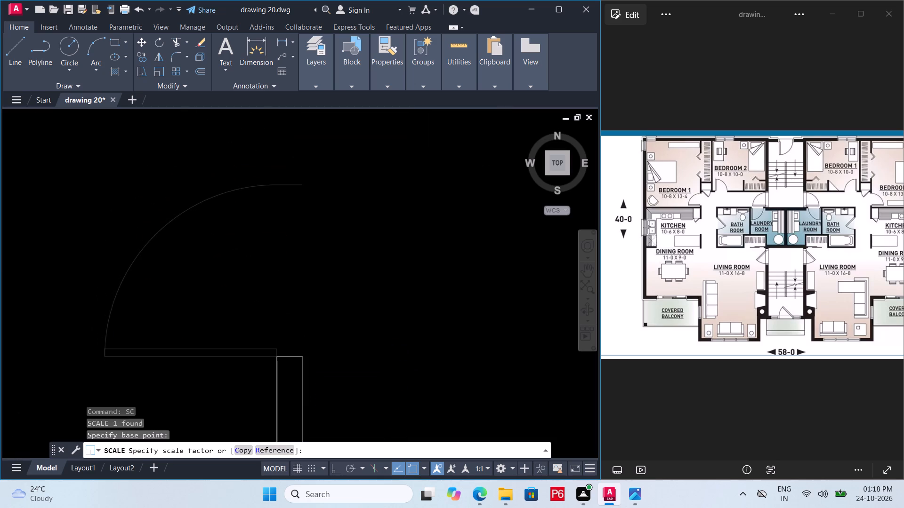
pyautogui.moveTo(309, 507); pyautogui.dragTo(311, 507, button='middle')
pyautogui.scroll(-2, 283, 262)
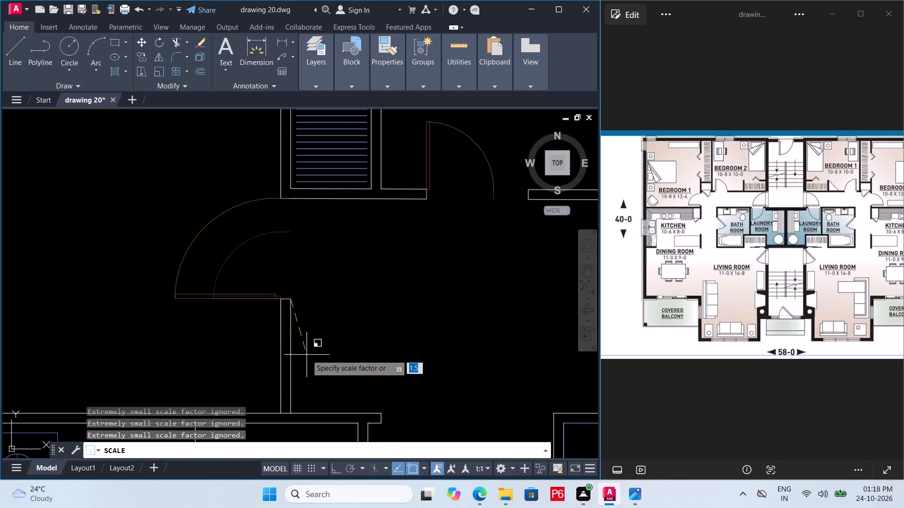
pyautogui.click(307, 355)
pyautogui.scroll(-2, 246, 291)
pyautogui.hotkey('ctrl', 's')
pyautogui.hotkey('ctrl', 's')
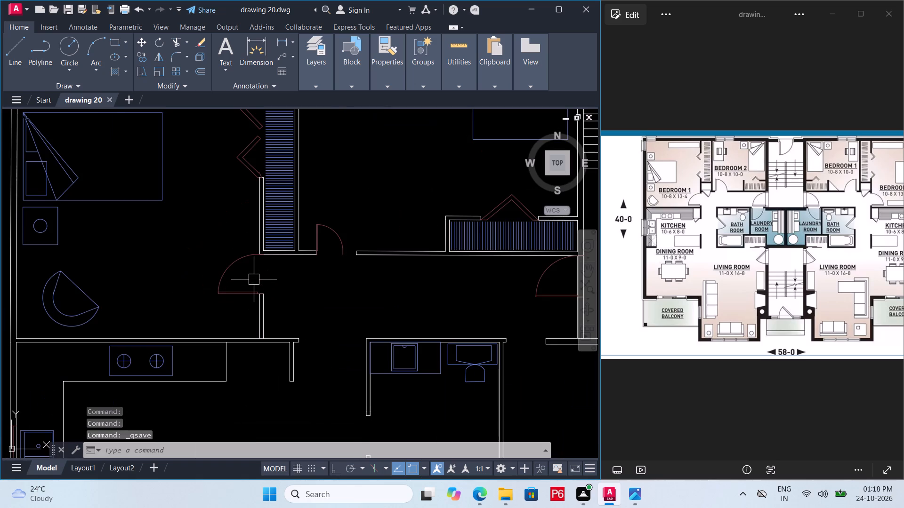
pyautogui.hotkey('ctrl', 's')
pyautogui.hotkey('ctrl', 's')
pyautogui.hotkey('ctrl', 's')
# Scale the left unit's Bedroom 2 door by about 1.5 from its hinge corner to span the wall opening, and save the drawing.
pyautogui.keyDown('ctrl'); pyautogui.scroll(-1, 206, 288); pyautogui.keyUp('ctrl')
pyautogui.moveTo(312, 286); pyautogui.dragTo(227, 286, button='middle')
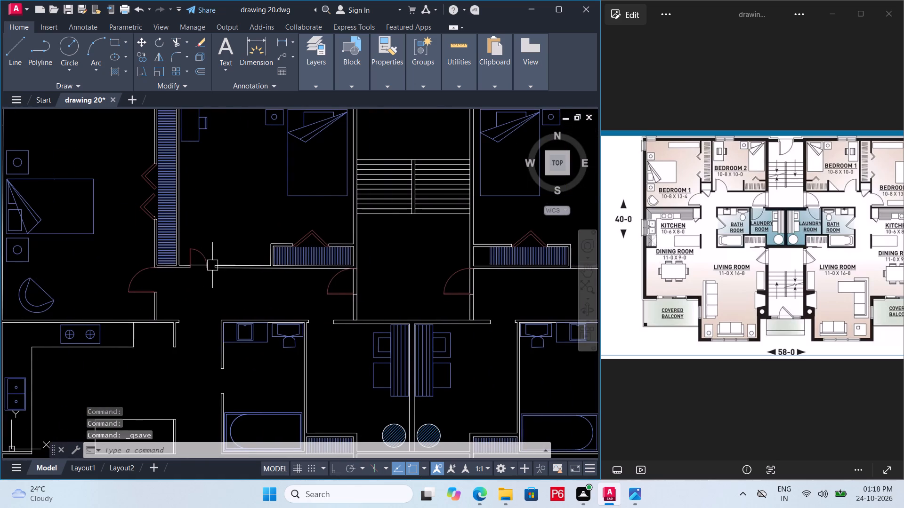
pyautogui.scroll(1, 212, 265)
pyautogui.click(202, 259)
pyautogui.scroll(4, 183, 282)
pyautogui.write('sc')
pyautogui.press('space')
pyautogui.click(136, 194)
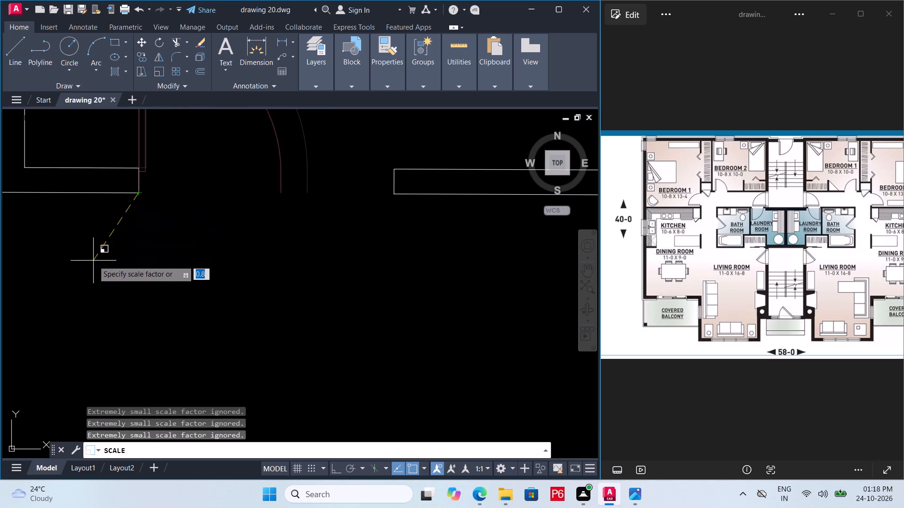
pyautogui.moveTo(112, 321); pyautogui.dragTo(185, 381, button='middle')
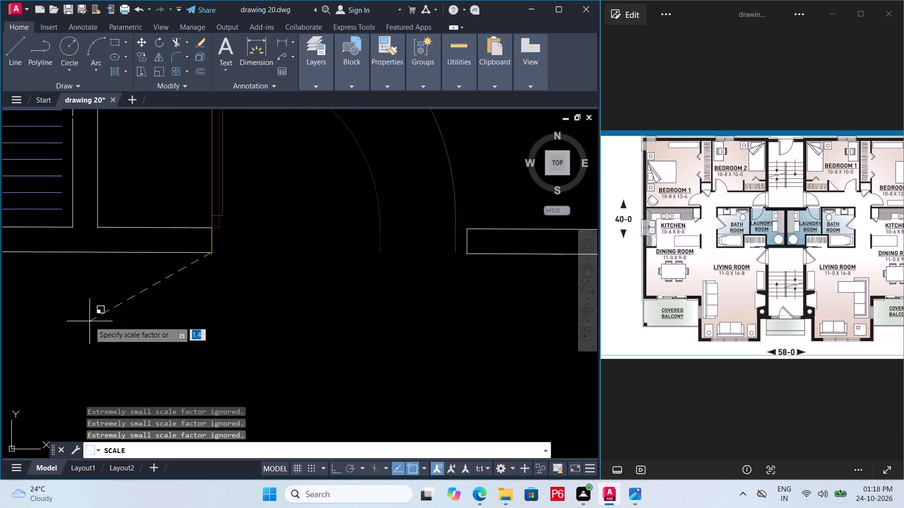
pyautogui.click(89, 333)
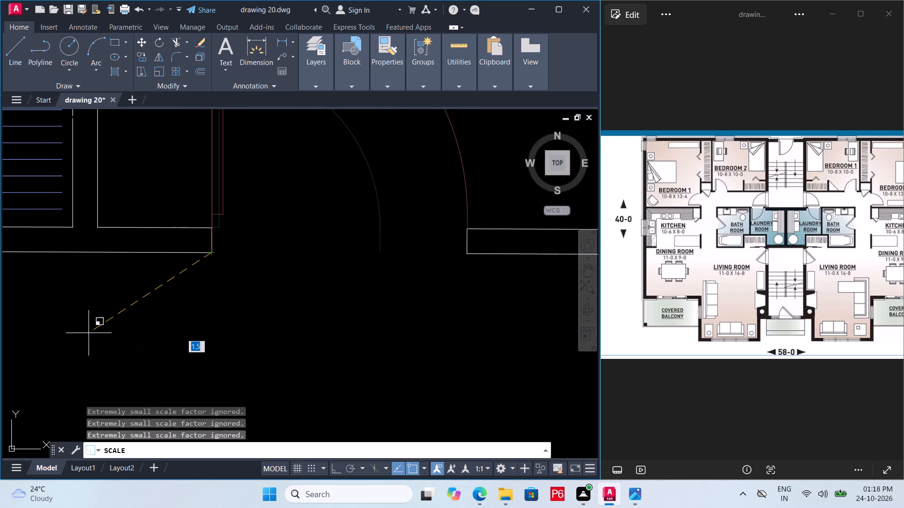
pyautogui.scroll(-4, 125, 291)
pyautogui.hotkey('ctrl', 's')
pyautogui.hotkey('ctrl', 's')
pyautogui.hotkey('ctrl', 's')
pyautogui.hotkey('ctrl', 's')
# Scale up the right unit's outer bedroom door from the wall-end corner until its arc meets the closet wall, and save the drawing.
pyautogui.scroll(-2, 149, 278)
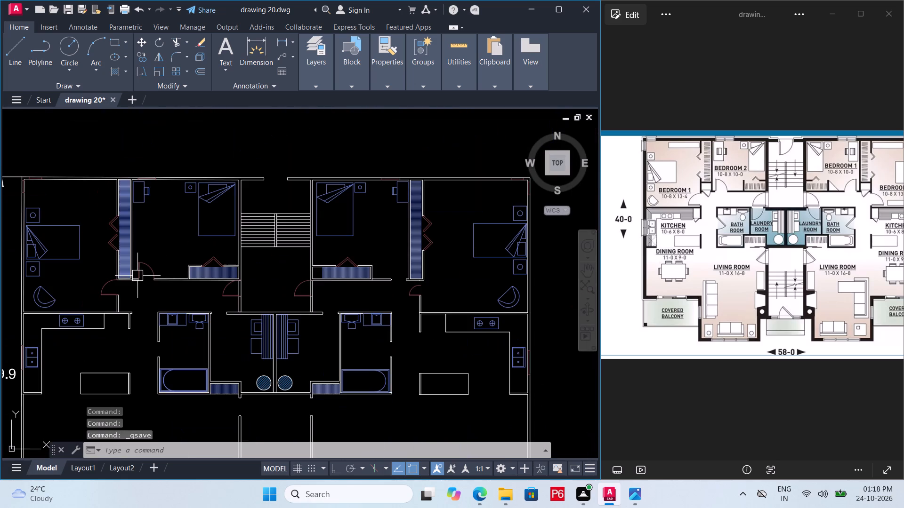
pyautogui.scroll(3, 474, 297)
pyautogui.click(249, 289)
pyautogui.scroll(1, 221, 309)
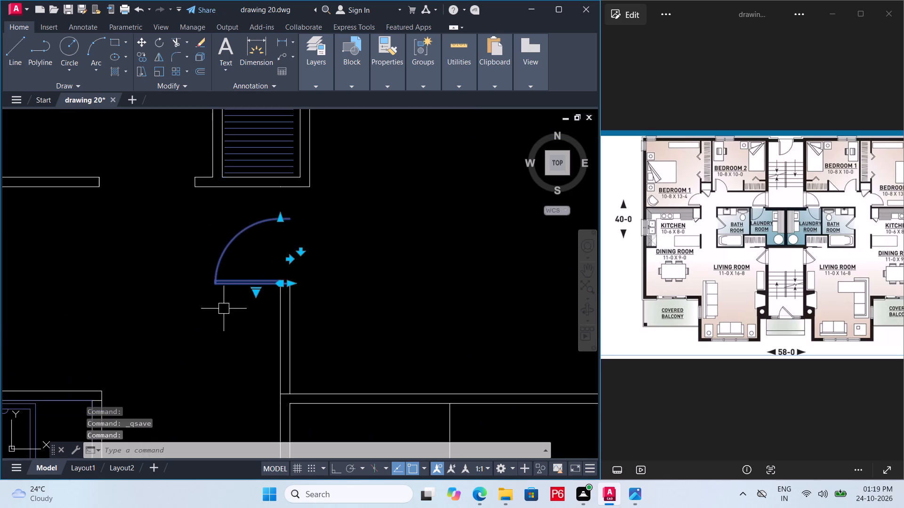
pyautogui.moveTo(253, 315); pyautogui.dragTo(375, 326, button='middle')
pyautogui.write('sc')
pyautogui.press('space')
pyautogui.click(413, 297)
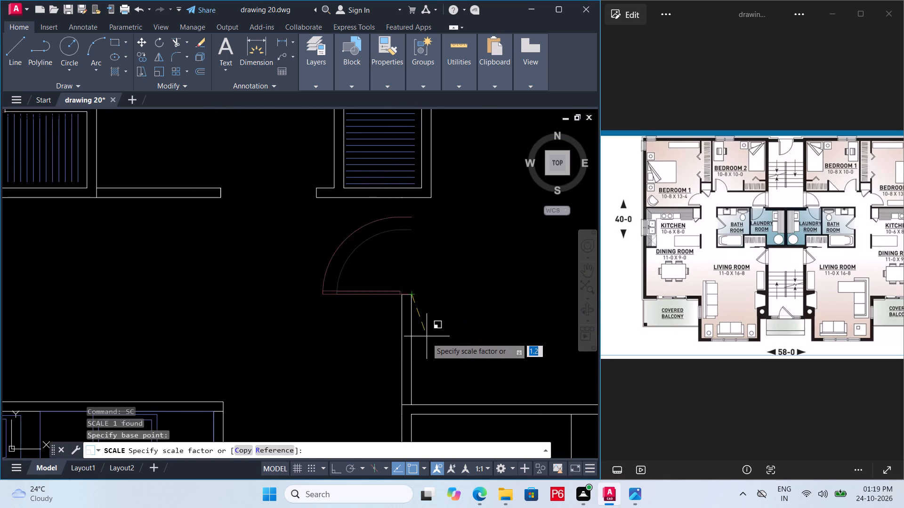
pyautogui.click(427, 348)
pyautogui.scroll(-2, 438, 299)
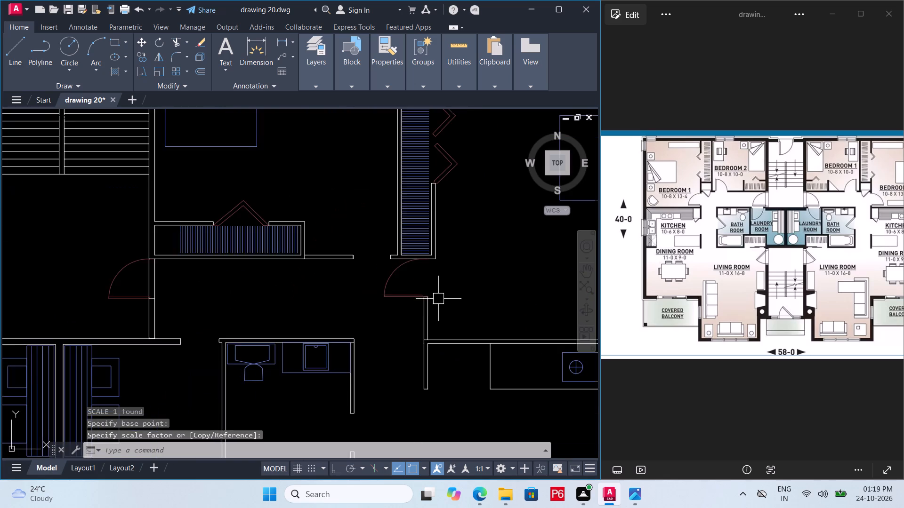
pyautogui.moveTo(438, 299); pyautogui.dragTo(455, 294, button='middle')
pyautogui.hotkey('ctrl', 's')
pyautogui.hotkey('ctrl', 's')
pyautogui.hotkey('ctrl', 's')
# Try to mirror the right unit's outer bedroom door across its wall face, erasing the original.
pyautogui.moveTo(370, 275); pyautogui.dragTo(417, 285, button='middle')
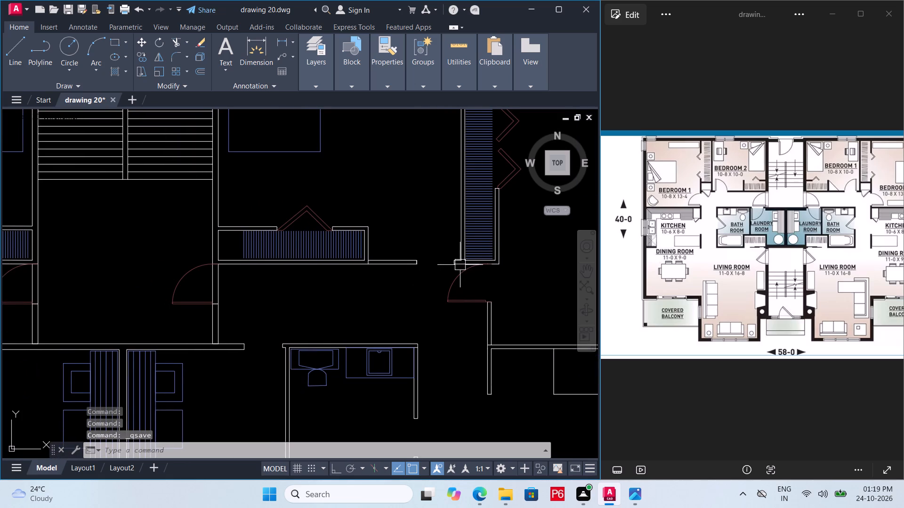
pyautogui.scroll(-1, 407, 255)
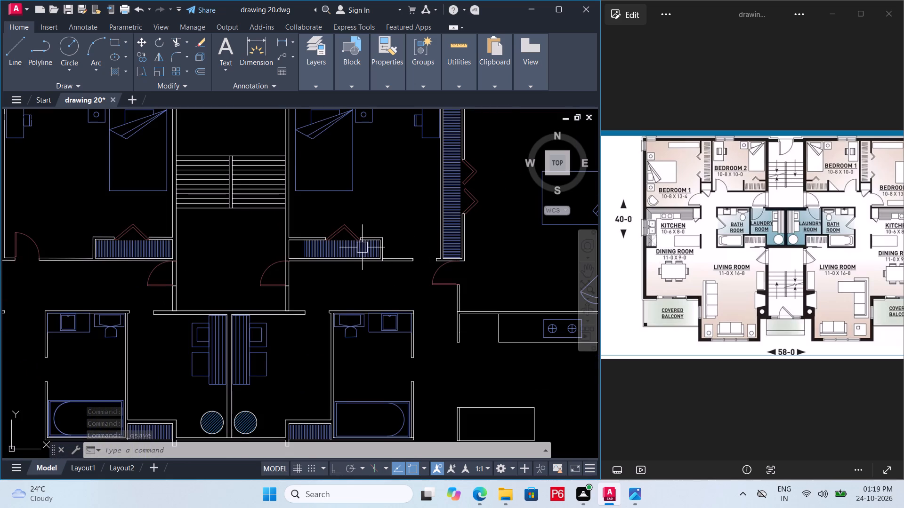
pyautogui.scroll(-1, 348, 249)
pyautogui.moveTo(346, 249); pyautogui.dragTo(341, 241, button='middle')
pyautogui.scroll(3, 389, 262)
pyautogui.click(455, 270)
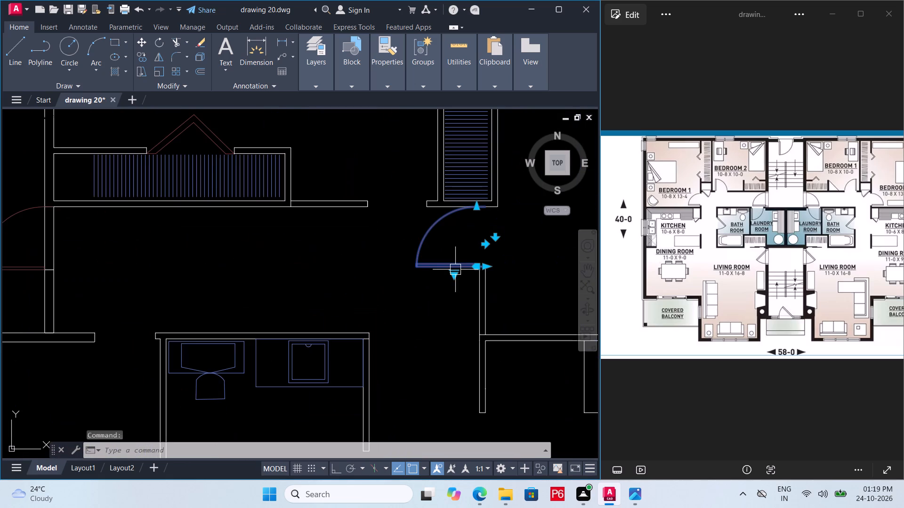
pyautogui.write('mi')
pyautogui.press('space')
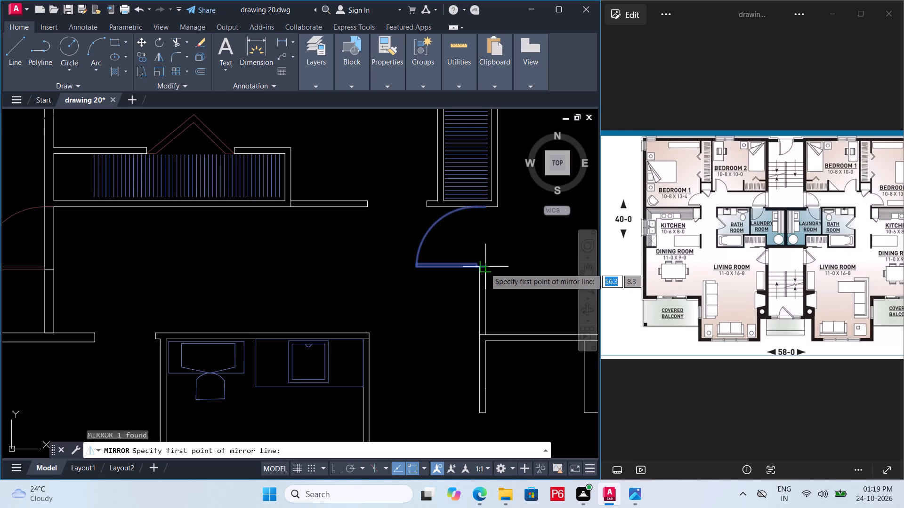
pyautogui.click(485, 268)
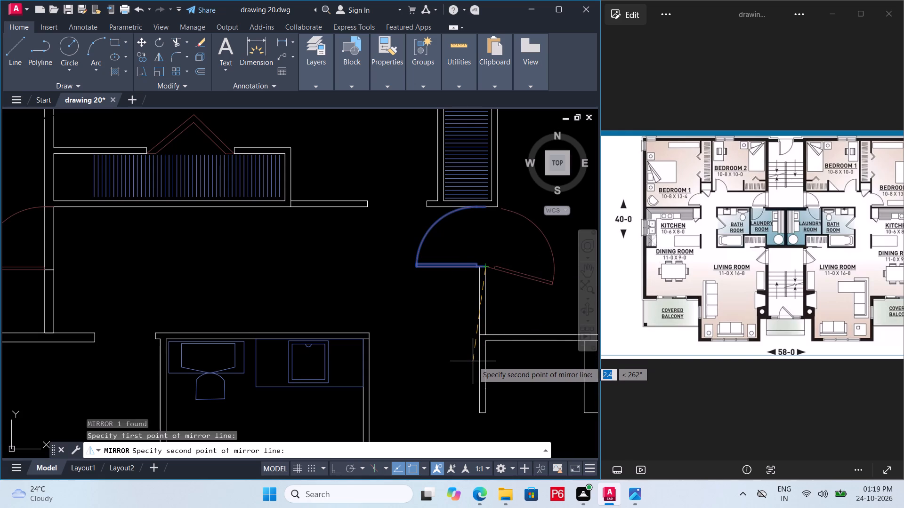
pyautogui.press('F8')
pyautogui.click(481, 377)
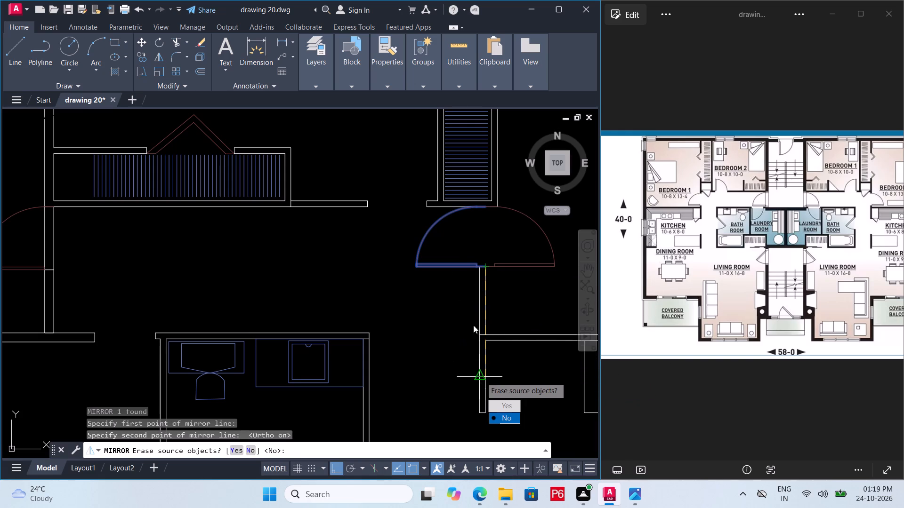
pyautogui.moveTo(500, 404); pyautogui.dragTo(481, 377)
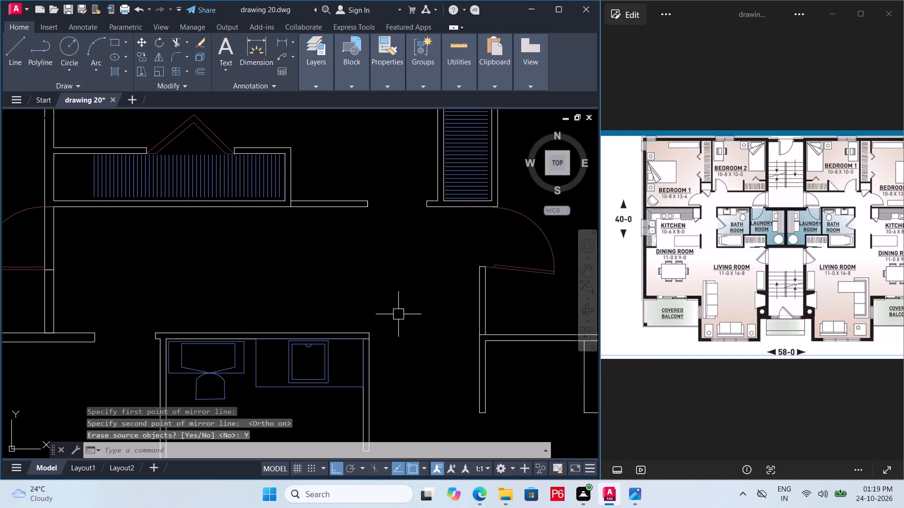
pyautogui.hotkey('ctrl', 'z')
# Mirror the right unit's outer bedroom door about a vertical line through its hinge corner, erase the original, and save the drawing.
pyautogui.click(466, 271)
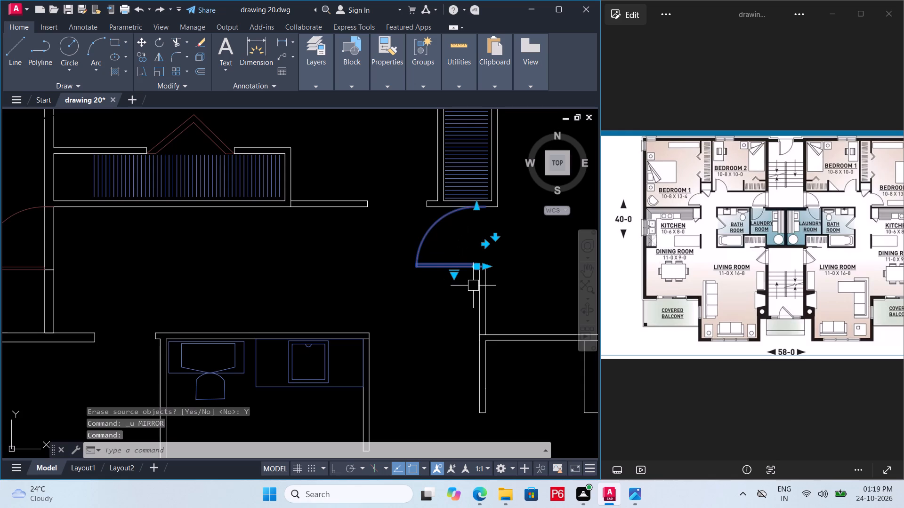
pyautogui.write('mi')
pyautogui.press('space')
pyautogui.click(486, 268)
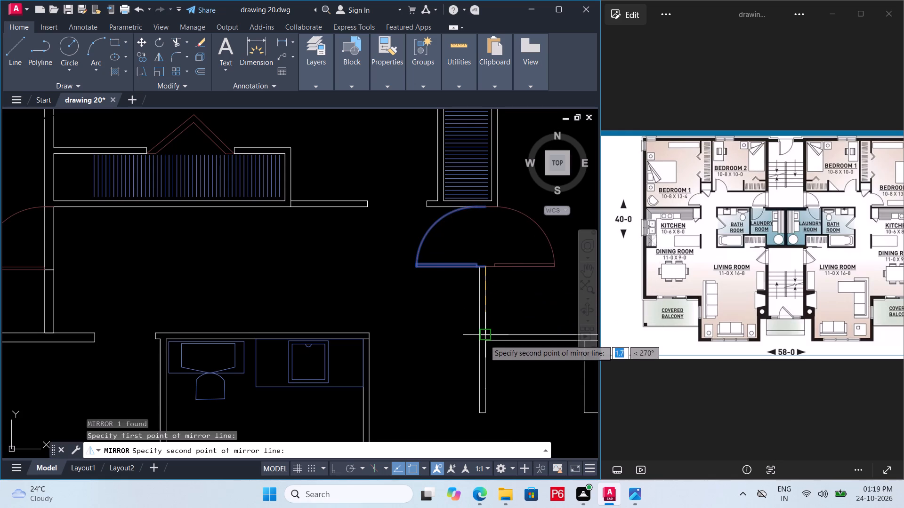
pyautogui.press('F8')
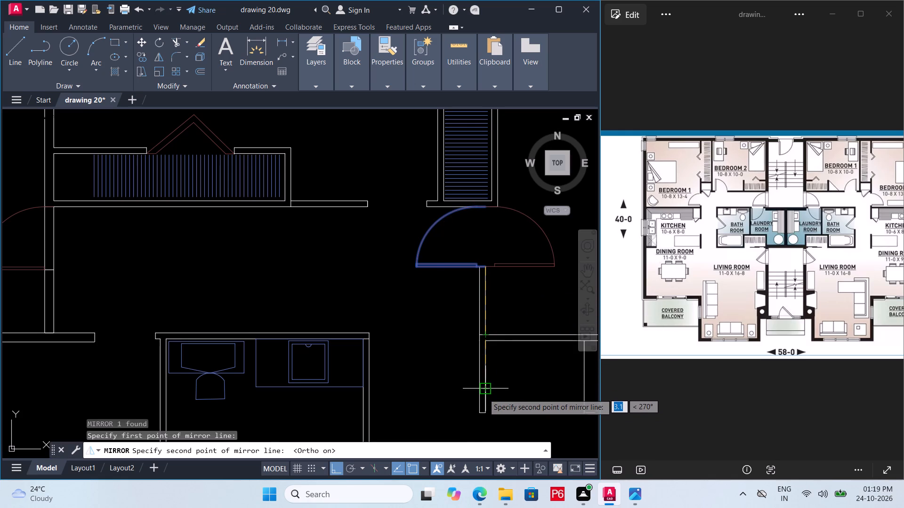
pyautogui.click(483, 398)
pyautogui.moveTo(506, 424); pyautogui.dragTo(483, 399)
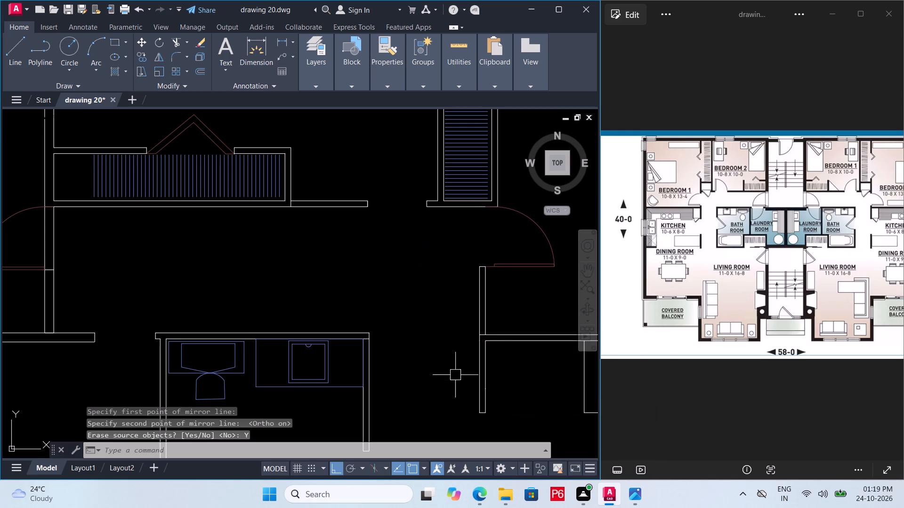
pyautogui.hotkey('ctrl', 's')
pyautogui.hotkey('ctrl', 's')
pyautogui.hotkey('ctrl', 's')
pyautogui.hotkey('ctrl', 's')
pyautogui.hotkey('ctrl', 's')
pyautogui.scroll(-1, 383, 277)
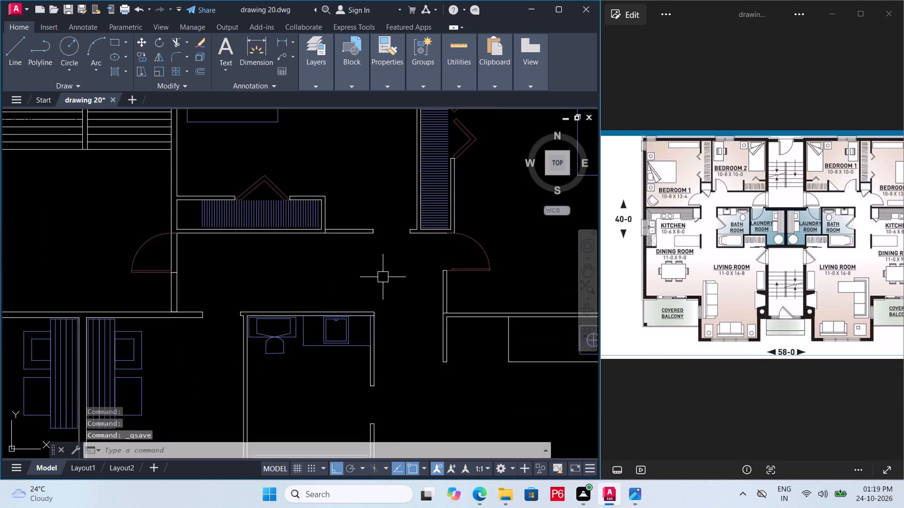
pyautogui.scroll(-1, 383, 277)
pyautogui.moveTo(383, 277); pyautogui.dragTo(369, 283, button='middle')
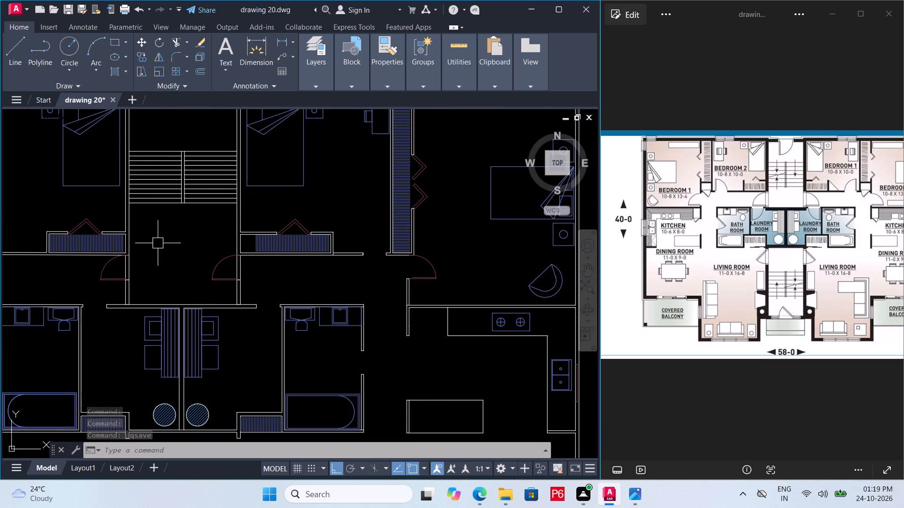
# Trim the wall lines crossing the door opening in the right stairwell wall with a fence across both faces.
pyautogui.scroll(3, 216, 254)
pyautogui.moveTo(257, 269); pyautogui.dragTo(286, 259, button='middle')
pyautogui.write('re')
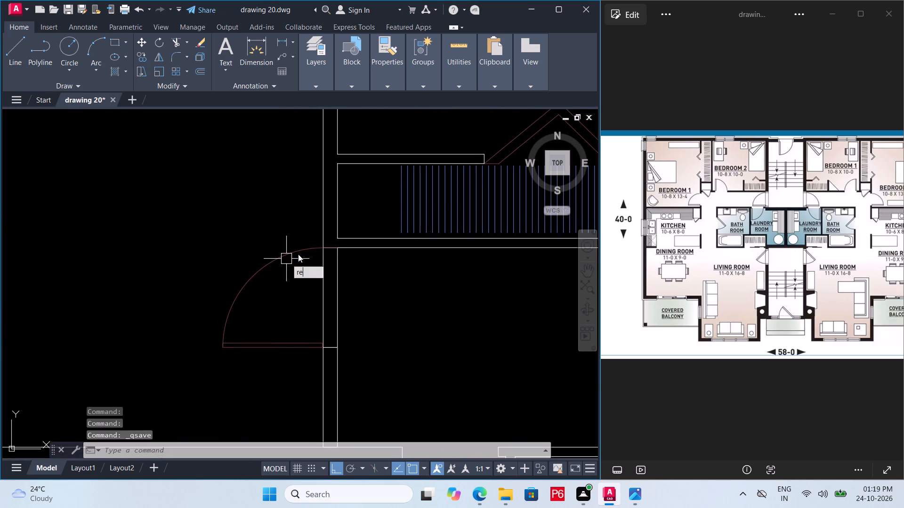
pyautogui.press('Escape')
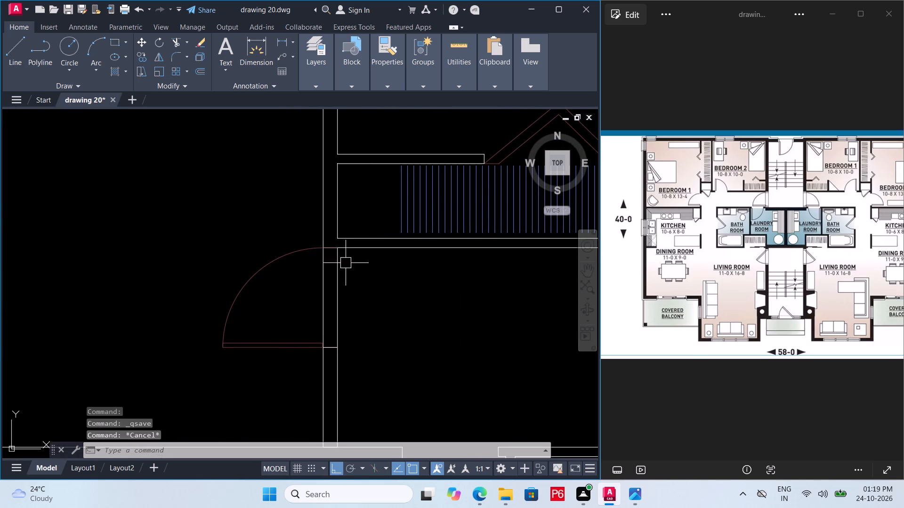
pyautogui.hotkey('ctrl', 's')
pyautogui.press('t')
pyautogui.press('r')
pyautogui.press('space')
pyautogui.press('space')
pyautogui.click(361, 281)
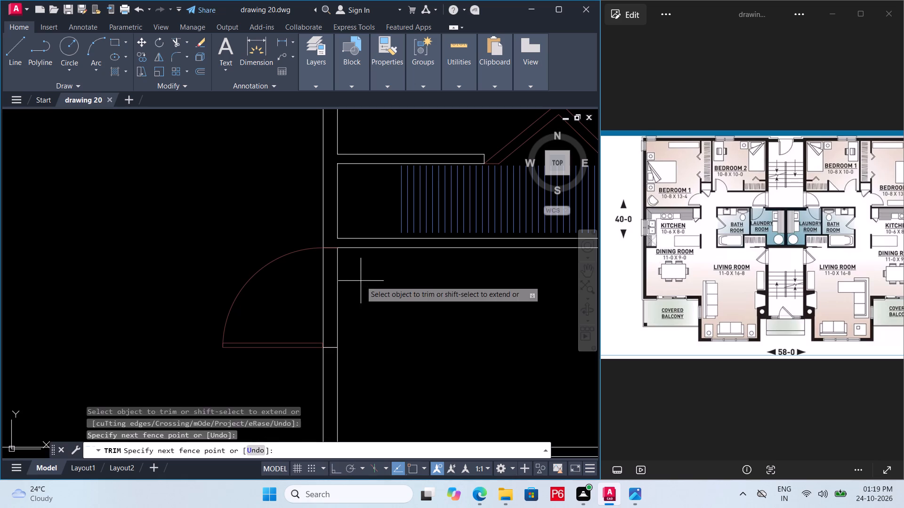
pyautogui.click(312, 286)
# Trim the wall lines crossing the door opening in the left stairwell wall, and save the drawing.
pyautogui.scroll(-3, 399, 286)
pyautogui.scroll(2, 297, 288)
pyautogui.moveTo(288, 283); pyautogui.dragTo(288, 283)
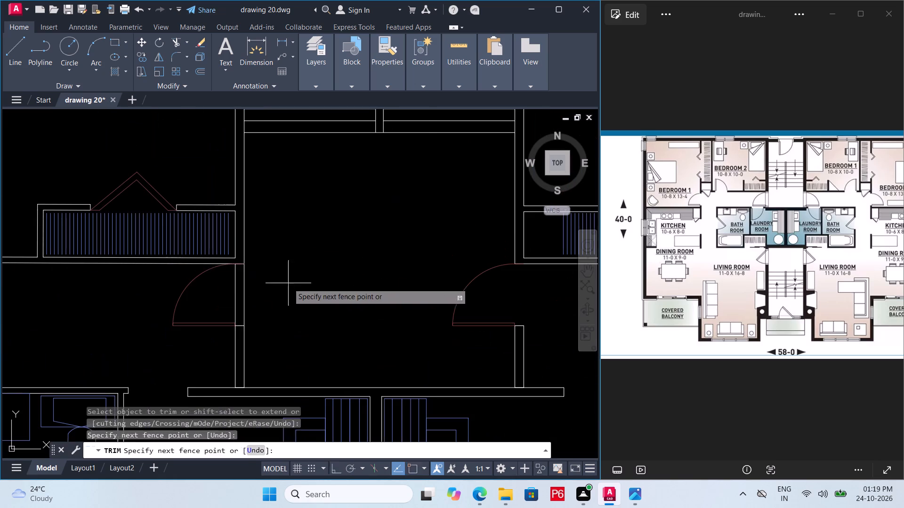
pyautogui.moveTo(288, 283); pyautogui.dragTo(272, 284)
pyautogui.click(233, 291)
pyautogui.click(263, 291)
pyautogui.click(239, 290)
pyautogui.scroll(-3, 331, 292)
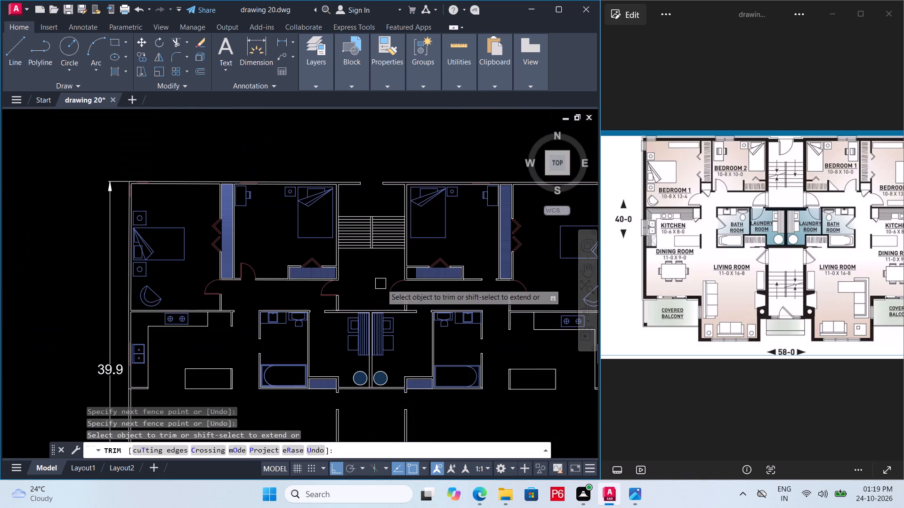
pyautogui.hotkey('ctrl', 's')
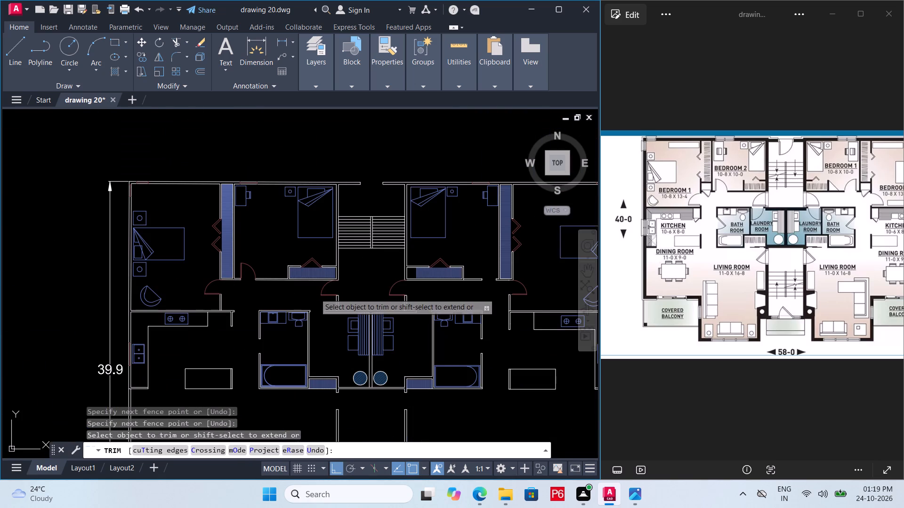
pyautogui.hotkey('ctrl', 's')
pyautogui.hotkey('ctrl', 's')
pyautogui.hotkey('ctrl', 's')
# Copy the right unit's outer bedroom door to a free spot inside the inner bedroom, above its hallway wall opening.
pyautogui.moveTo(313, 294); pyautogui.dragTo(288, 246, button='middle')
pyautogui.scroll(-1, 312, 294)
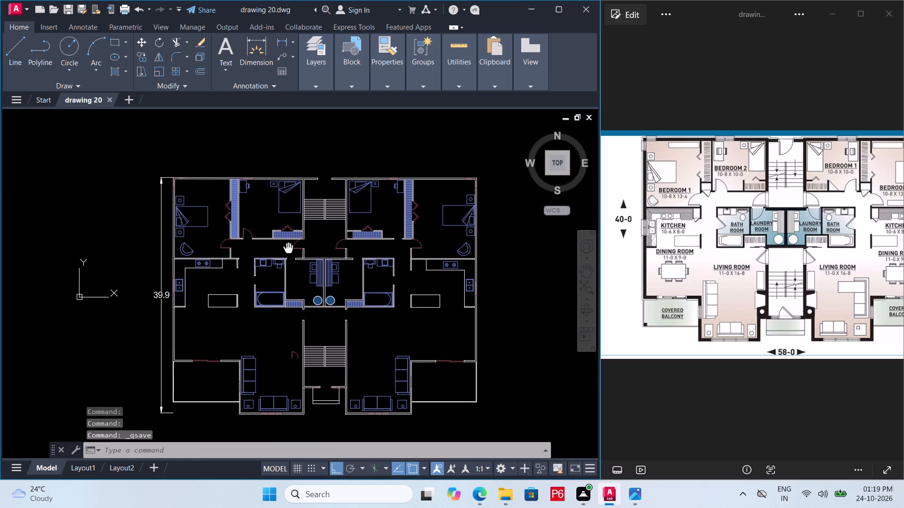
pyautogui.scroll(2, 291, 275)
pyautogui.moveTo(290, 261); pyautogui.dragTo(290, 261, button='middle')
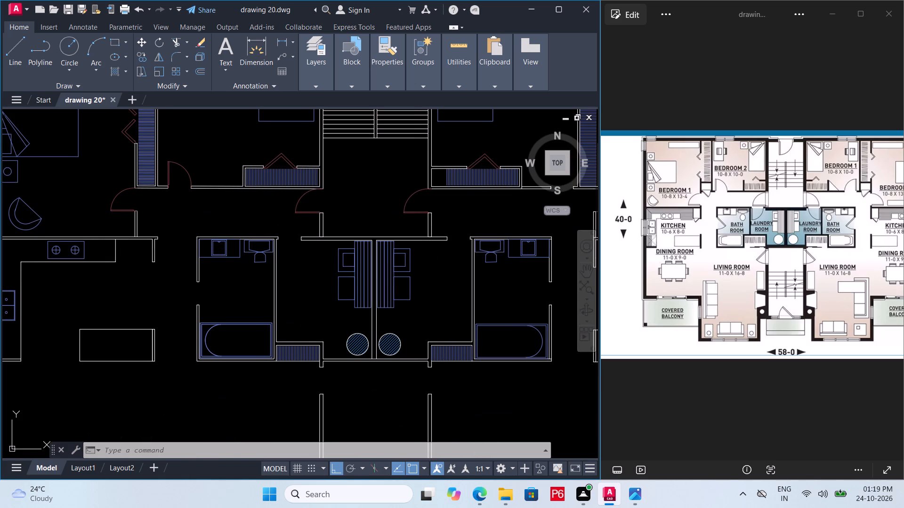
pyautogui.moveTo(290, 261); pyautogui.dragTo(259, 312, button='middle')
pyautogui.middleClick(255, 311)
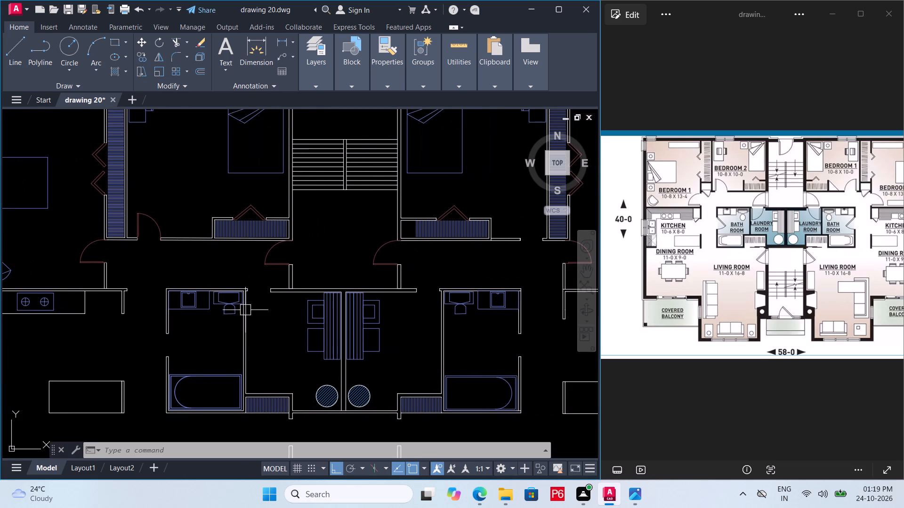
pyautogui.middleClick(214, 307)
pyautogui.moveTo(420, 287); pyautogui.dragTo(338, 278, button='middle')
pyautogui.moveTo(353, 248); pyautogui.dragTo(320, 249, button='middle')
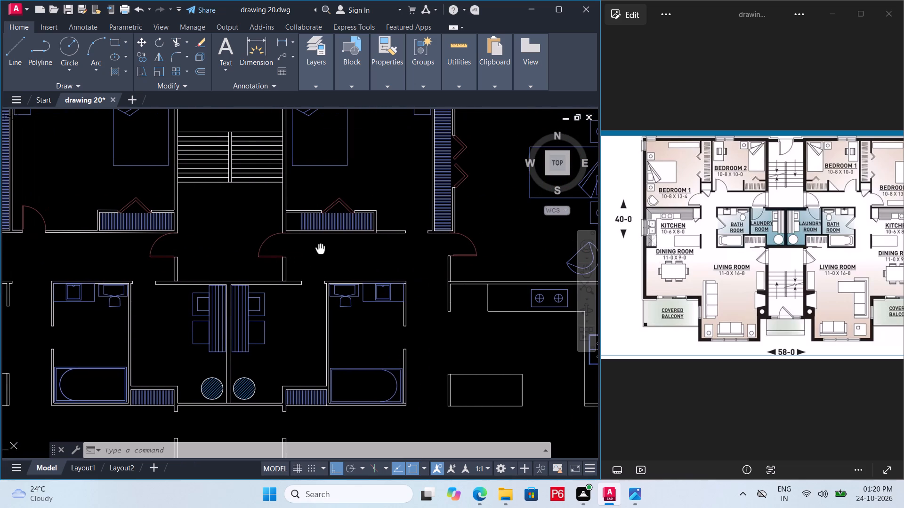
pyautogui.moveTo(320, 249); pyautogui.dragTo(319, 249, button='middle')
pyautogui.click(470, 256)
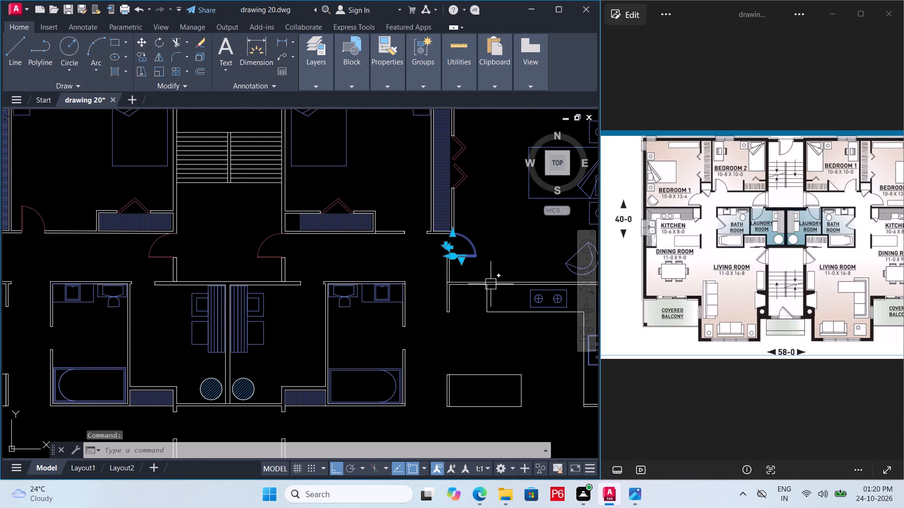
pyautogui.write('co')
pyautogui.press('space')
pyautogui.click(475, 260)
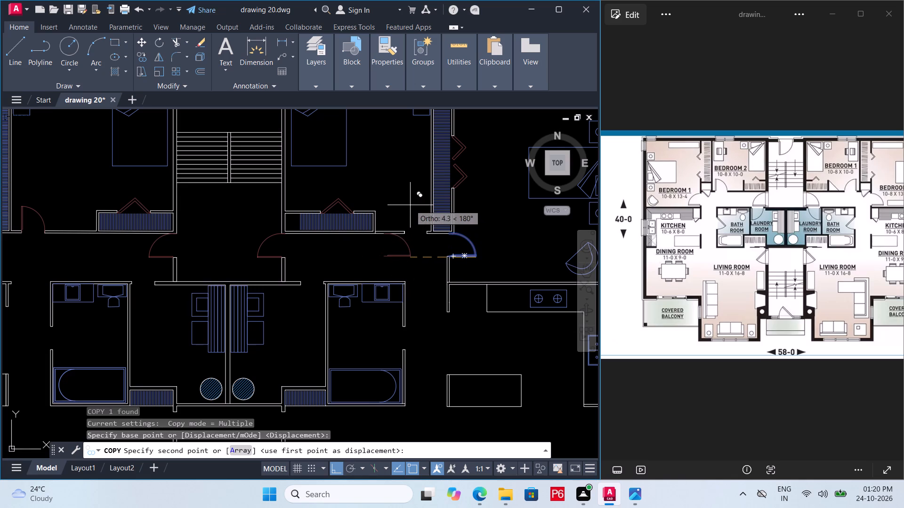
pyautogui.press('F8')
pyautogui.click(405, 190)
pyautogui.press('Escape')
# Rotate the copied bedroom door 90° counterclockwise about its hinge corner so the leaf points up.
pyautogui.click(404, 191)
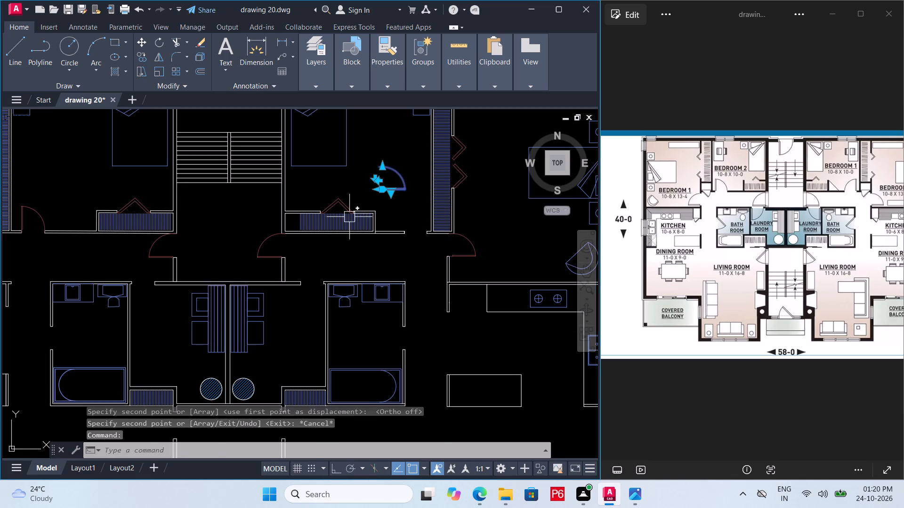
pyautogui.scroll(1, 341, 139)
pyautogui.moveTo(342, 140); pyautogui.dragTo(344, 175, button='middle')
pyautogui.press('r')
pyautogui.press('o')
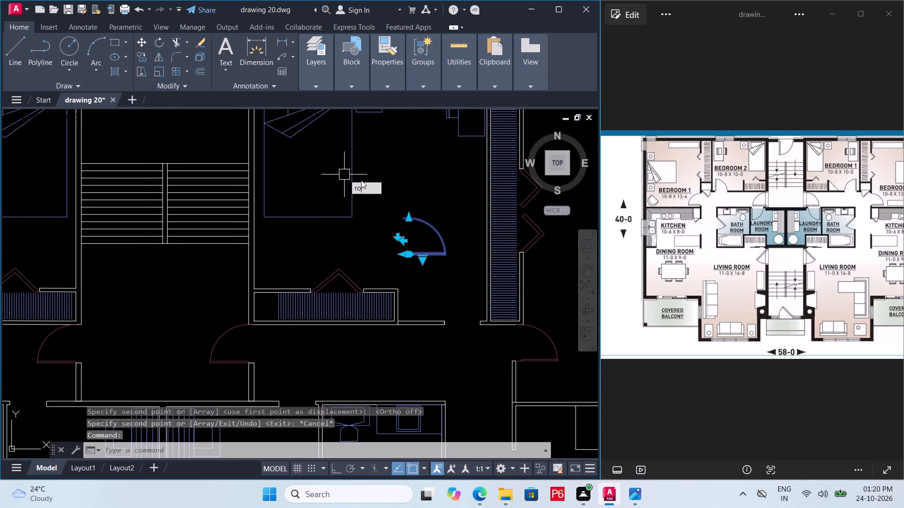
pyautogui.press('space')
pyautogui.click(403, 253)
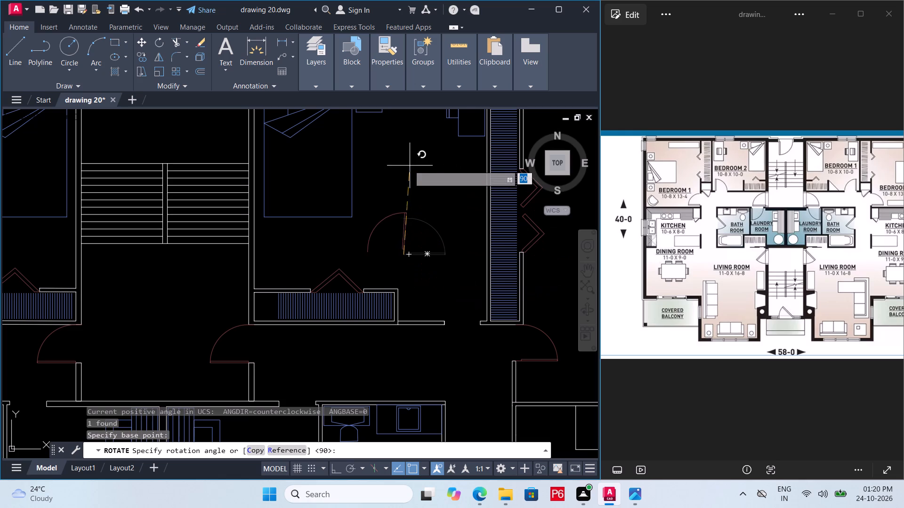
pyautogui.press('F8')
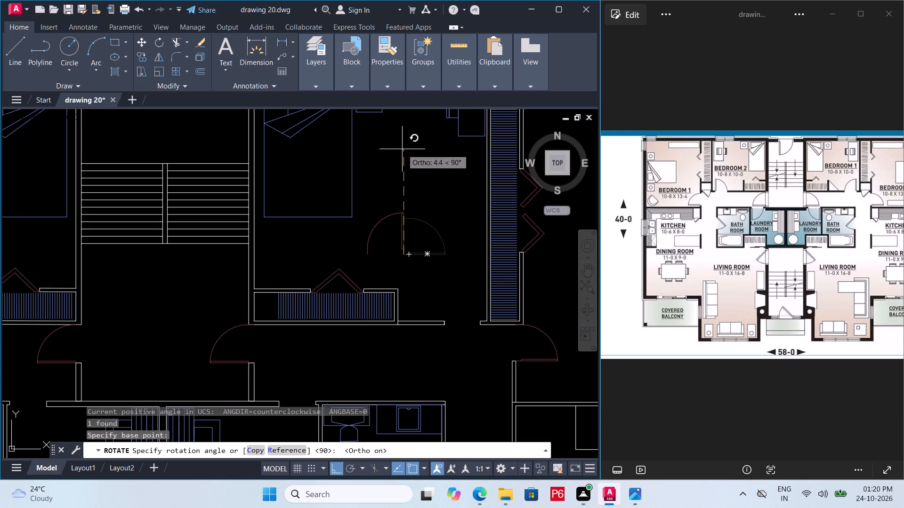
pyautogui.click(413, 149)
pyautogui.press('Escape')
# Move the rotated door by its hinge corner onto the lower wall-end corner beside the tall closet at the inner bedroom opening.
pyautogui.click(403, 238)
pyautogui.scroll(3, 415, 267)
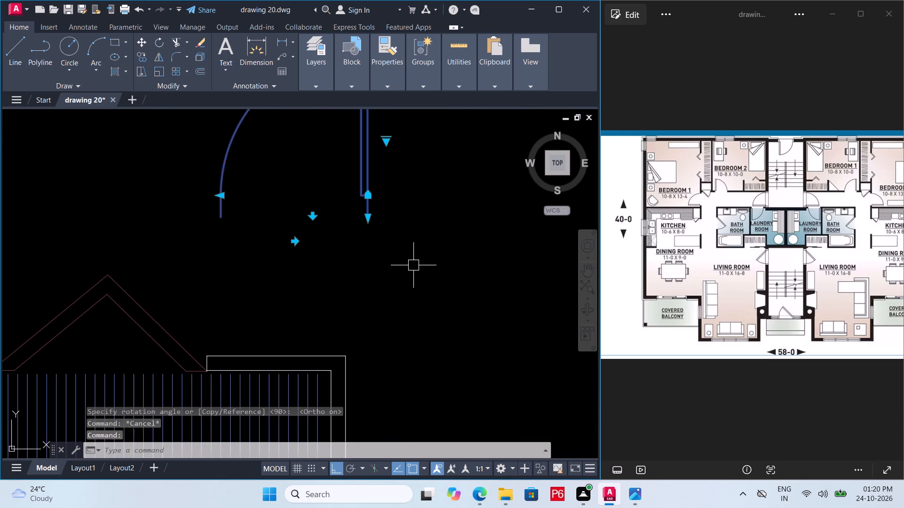
pyautogui.press('m')
pyautogui.press('space')
pyautogui.click(371, 219)
pyautogui.scroll(-2, 394, 200)
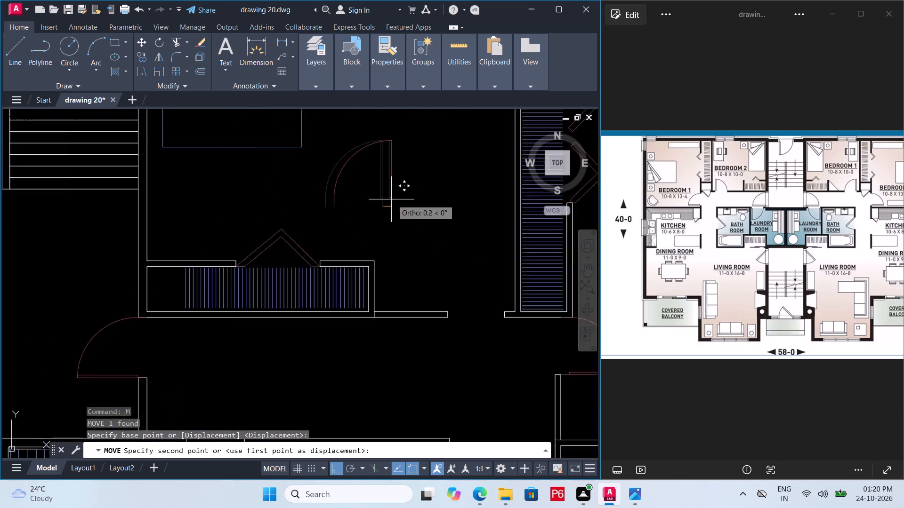
pyautogui.scroll(-2, 391, 199)
pyautogui.press('F8')
pyautogui.scroll(3, 442, 239)
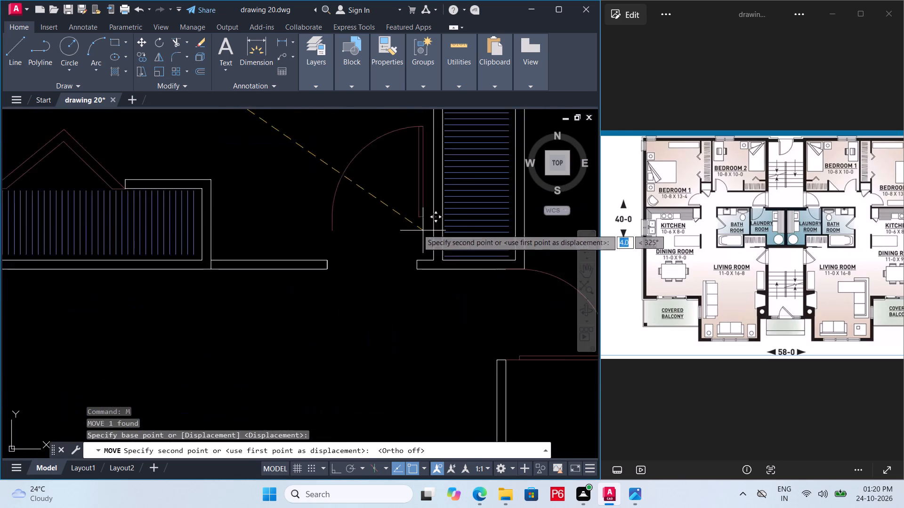
pyautogui.scroll(1, 418, 229)
pyautogui.click(420, 293)
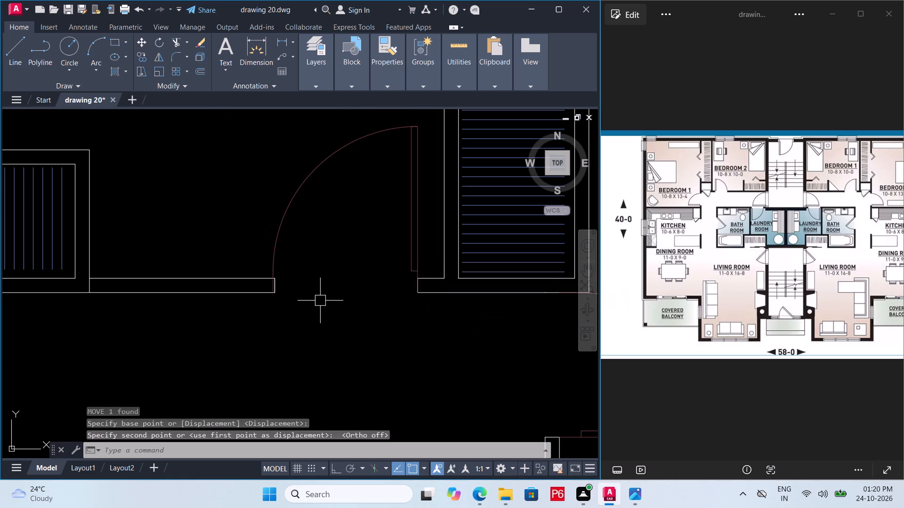
# Scale the inner bedroom door by about 1.0 from its hinge corner to fit the wall opening, and save the drawing.
pyautogui.press('Escape')
pyautogui.click(418, 246)
pyautogui.press('s')
pyautogui.press('c')
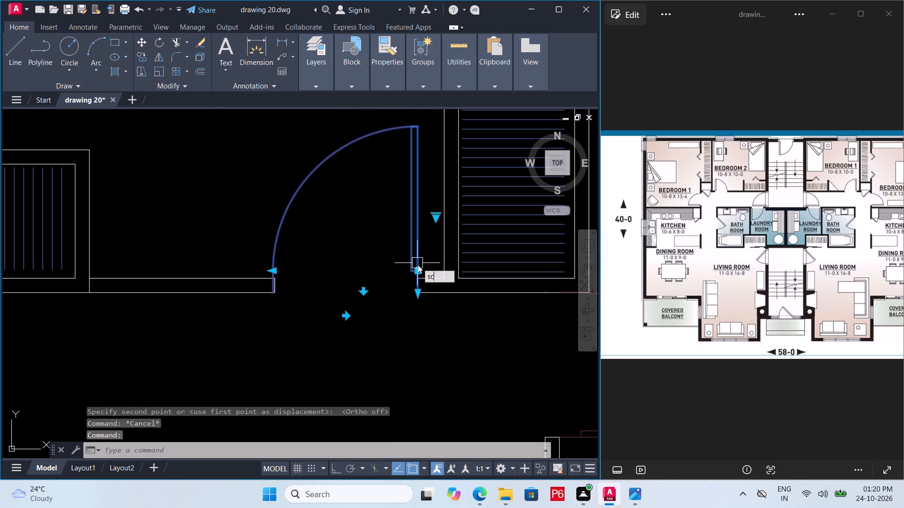
pyautogui.press('space')
pyautogui.click(420, 292)
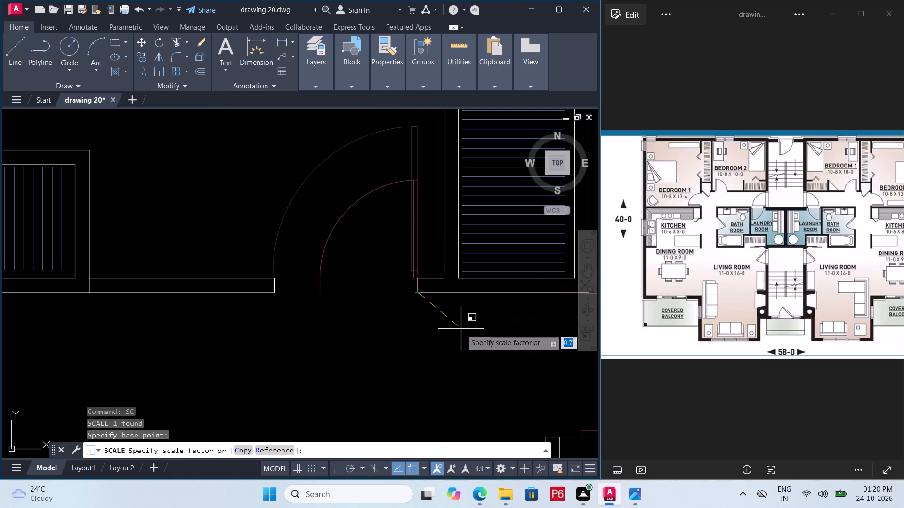
pyautogui.click(460, 363)
pyautogui.scroll(-2, 373, 233)
pyautogui.hotkey('ctrl', 's')
pyautogui.hotkey('ctrl', 's')
pyautogui.hotkey('ctrl', 's')
pyautogui.scroll(-1, 373, 237)
pyautogui.press('space')
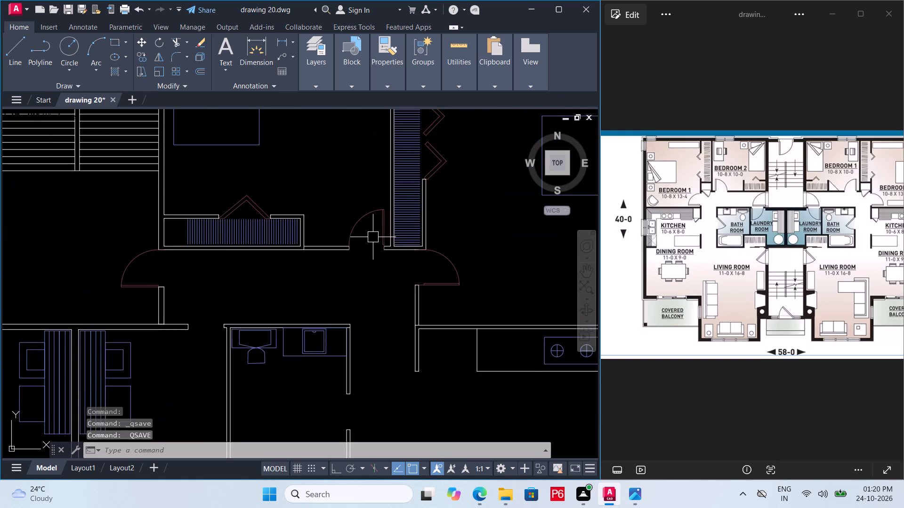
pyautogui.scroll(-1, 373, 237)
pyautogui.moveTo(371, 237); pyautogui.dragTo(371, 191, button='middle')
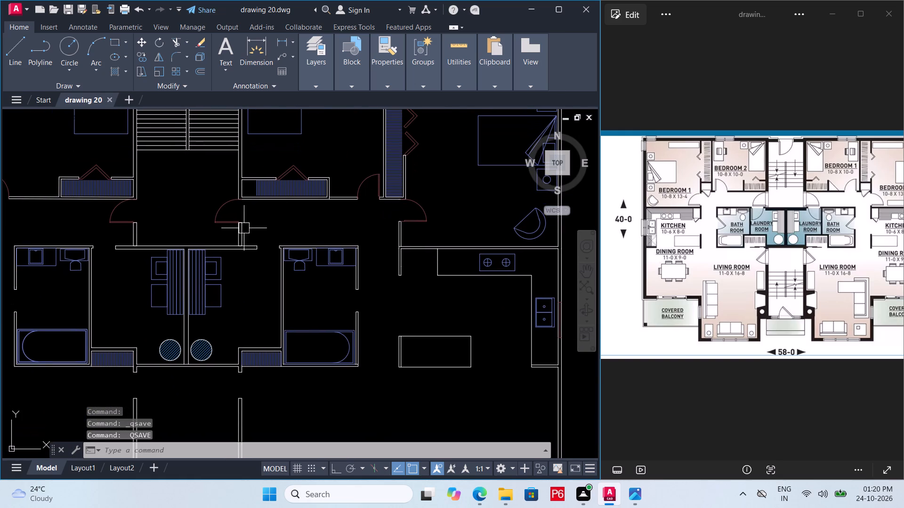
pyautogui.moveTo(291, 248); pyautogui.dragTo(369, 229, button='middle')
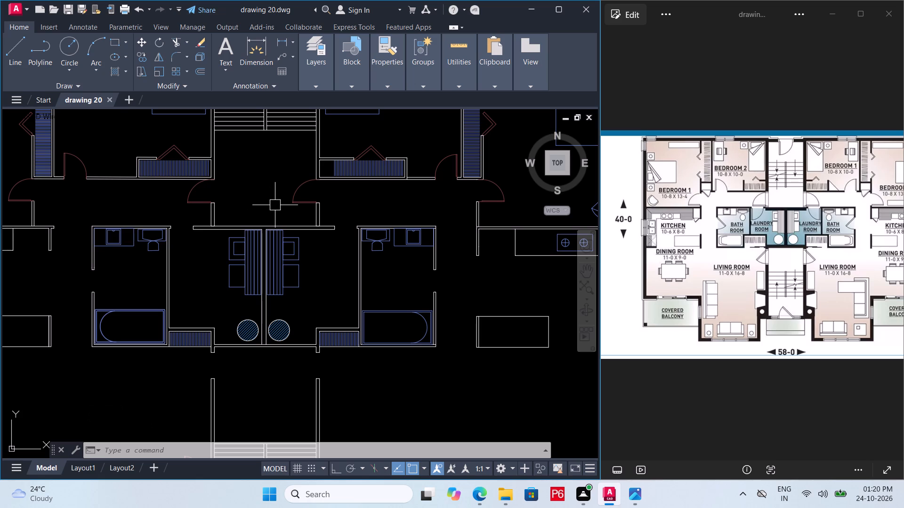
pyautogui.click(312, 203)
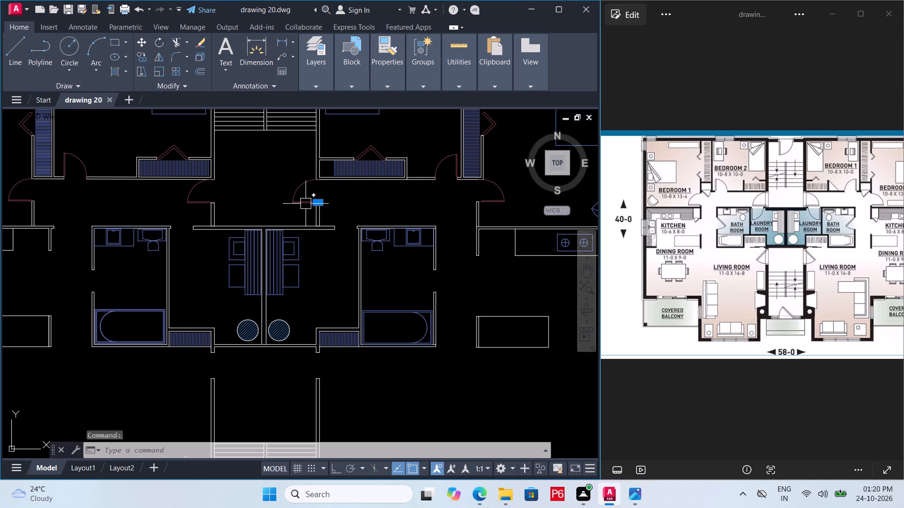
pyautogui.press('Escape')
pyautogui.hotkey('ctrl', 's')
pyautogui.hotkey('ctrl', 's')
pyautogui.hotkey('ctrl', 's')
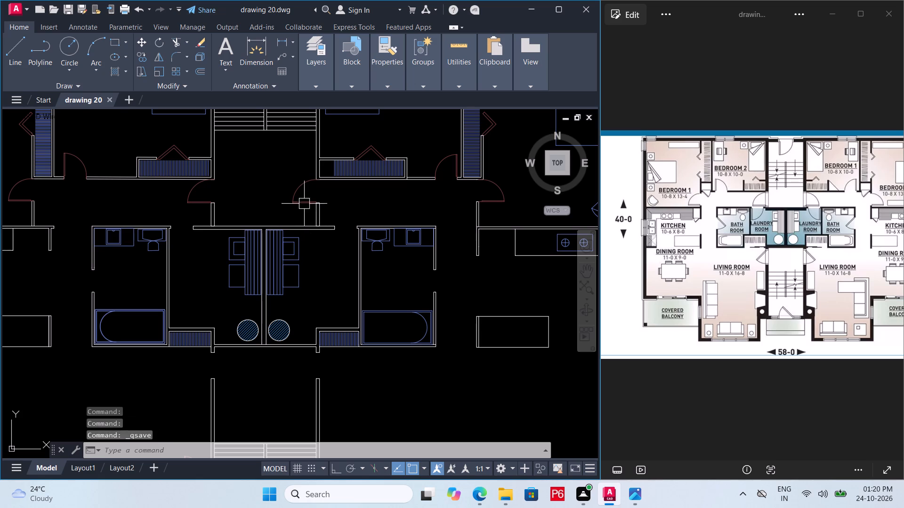
# Copy the right stairwell wall's door from its wall-end corner into the right unit's hallway, just above the laundry room opening.
pyautogui.click(304, 201)
pyautogui.scroll(3, 328, 200)
pyautogui.press('m')
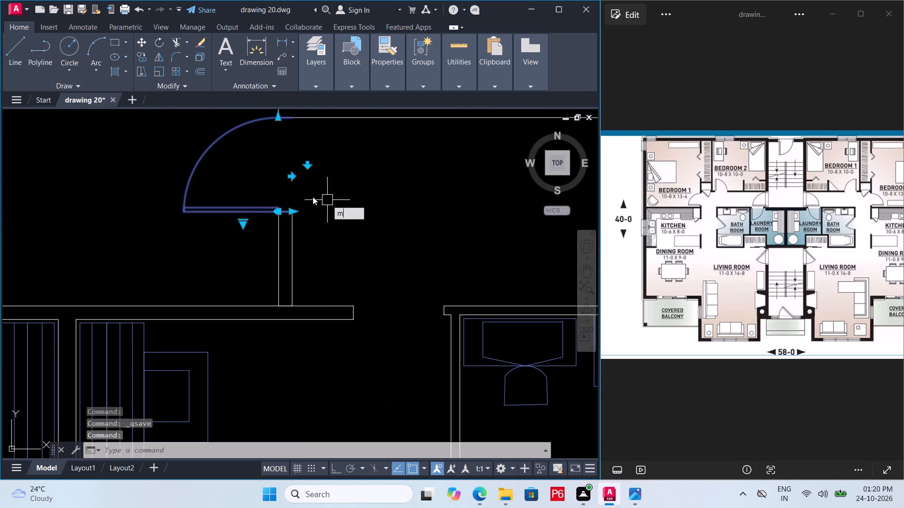
pyautogui.press('BackSpace')
pyautogui.press('v')
pyautogui.press('BackSpace')
pyautogui.write('co')
pyautogui.press('space')
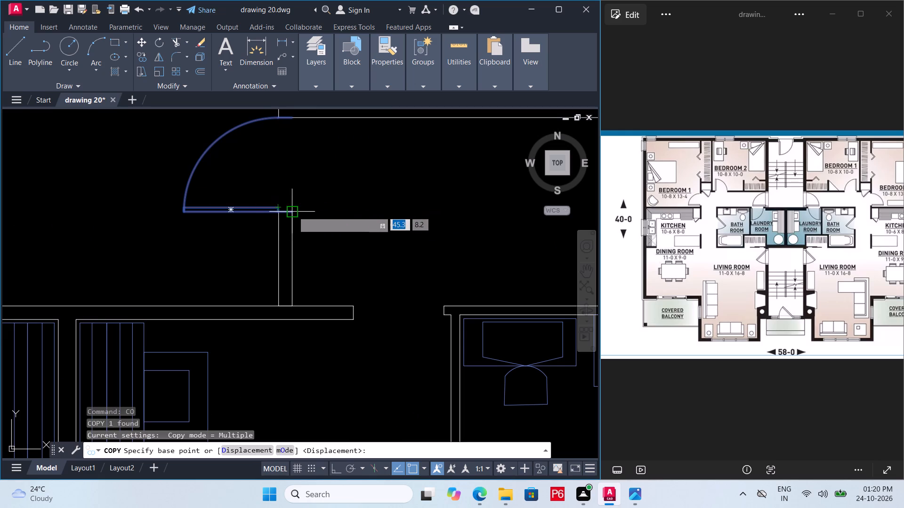
pyautogui.click(293, 212)
pyautogui.scroll(-1, 415, 234)
pyautogui.moveTo(394, 234); pyautogui.dragTo(332, 228, button='middle')
pyautogui.scroll(-1, 332, 228)
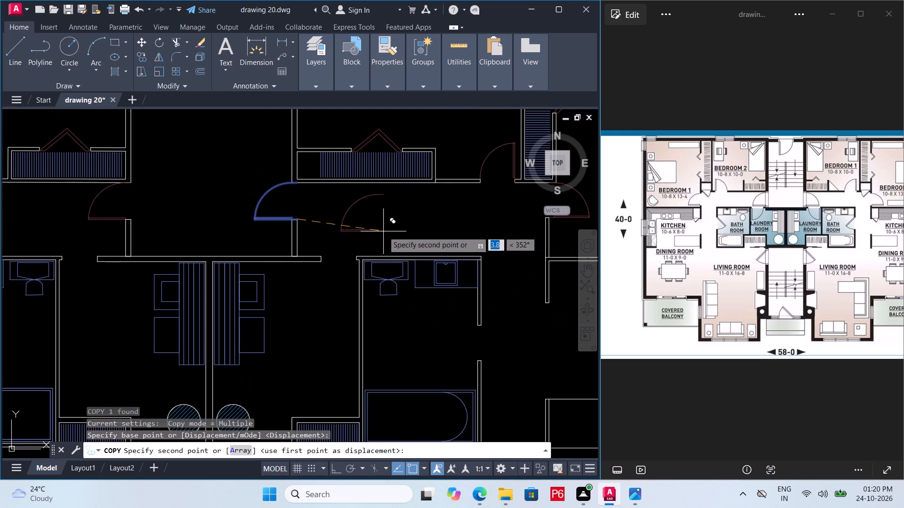
pyautogui.click(384, 231)
pyautogui.press('Escape')
# Rotate the copied hallway door 90° counterclockwise about its hinge corner so the leaf points down.
pyautogui.click(384, 237)
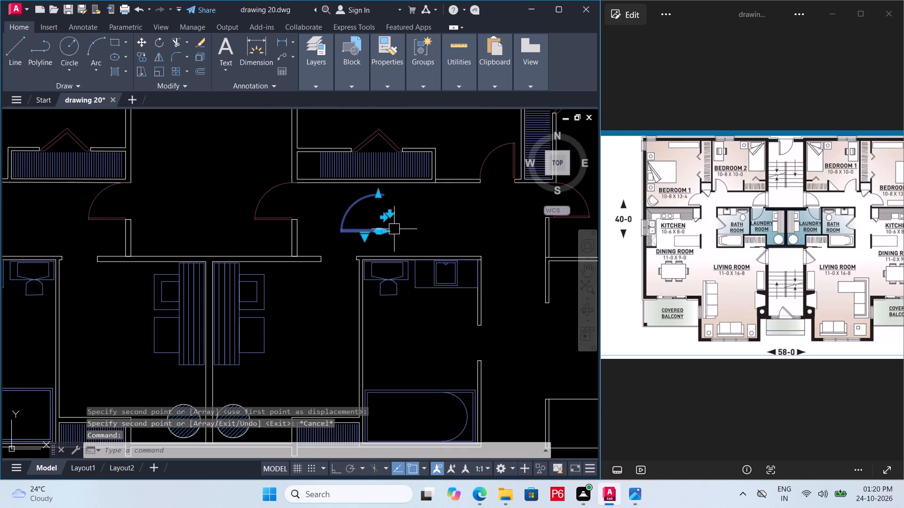
pyautogui.scroll(2, 394, 229)
pyautogui.write('ro')
pyautogui.press('space')
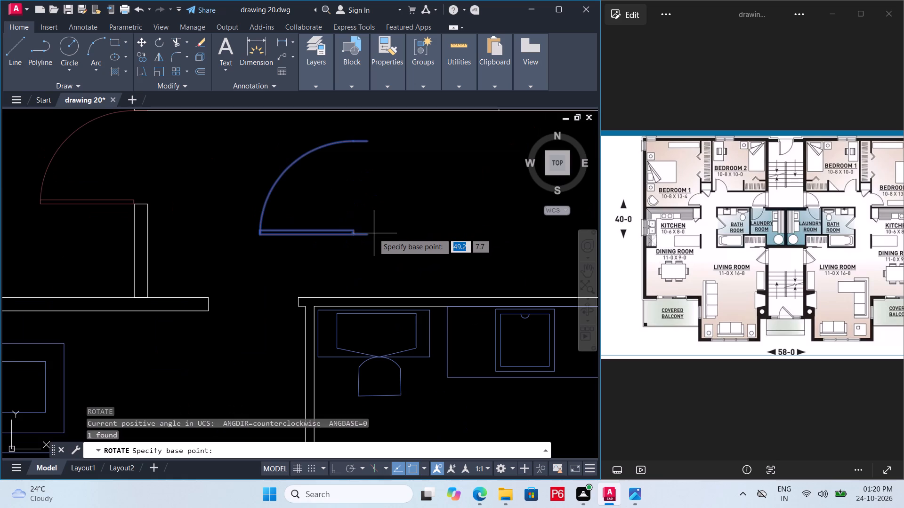
pyautogui.click(370, 236)
pyautogui.press('F8')
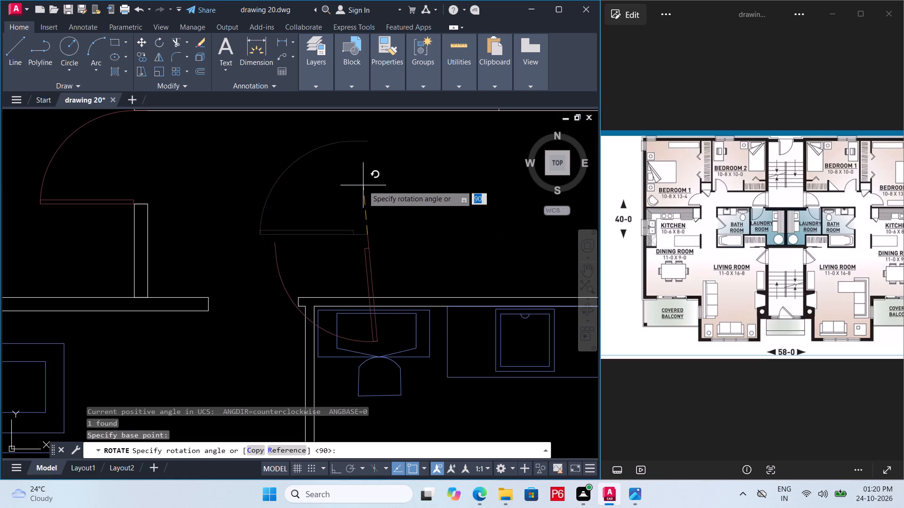
pyautogui.click(382, 182)
pyautogui.press('Escape')
pyautogui.moveTo(359, 234); pyautogui.dragTo(433, 187, button='middle')
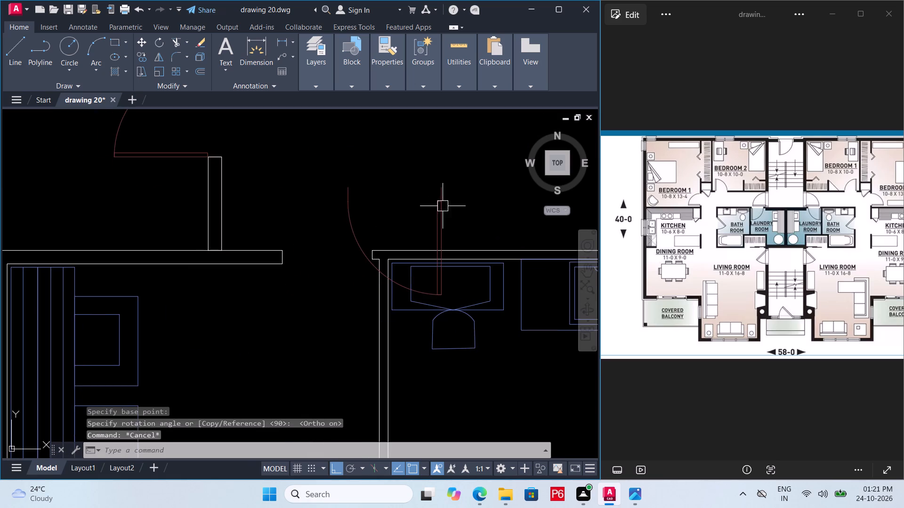
# Move the rotated hallway door by its hinge corner onto the upper wall-end corner at the right unit's laundry room opening.
pyautogui.click(443, 207)
pyautogui.press('m')
pyautogui.press('space')
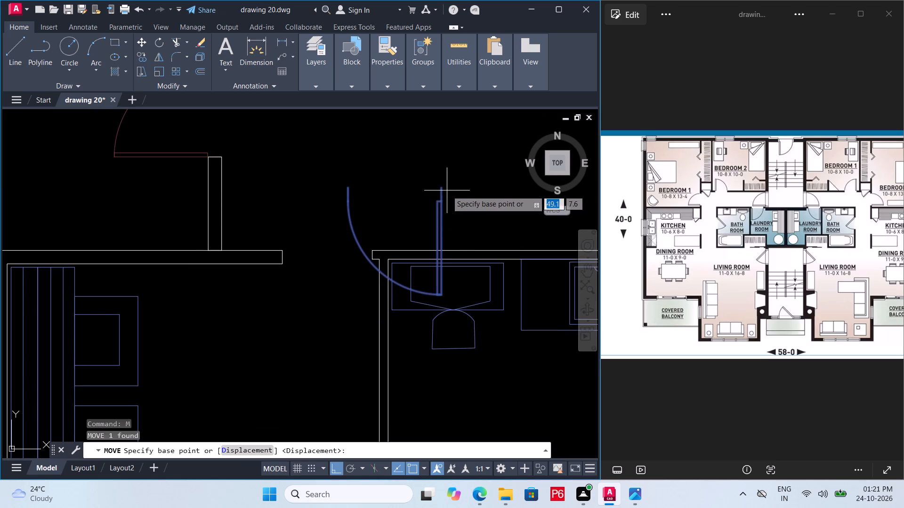
pyautogui.click(445, 188)
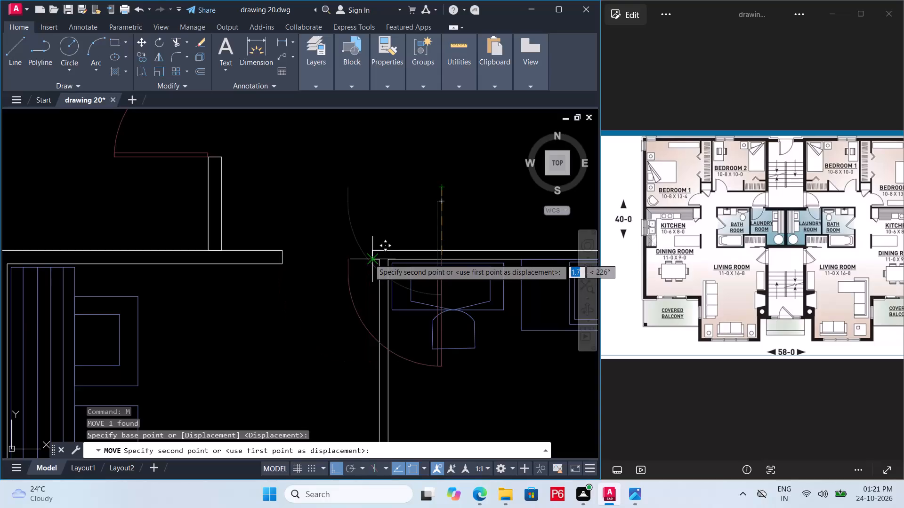
pyautogui.press('F8')
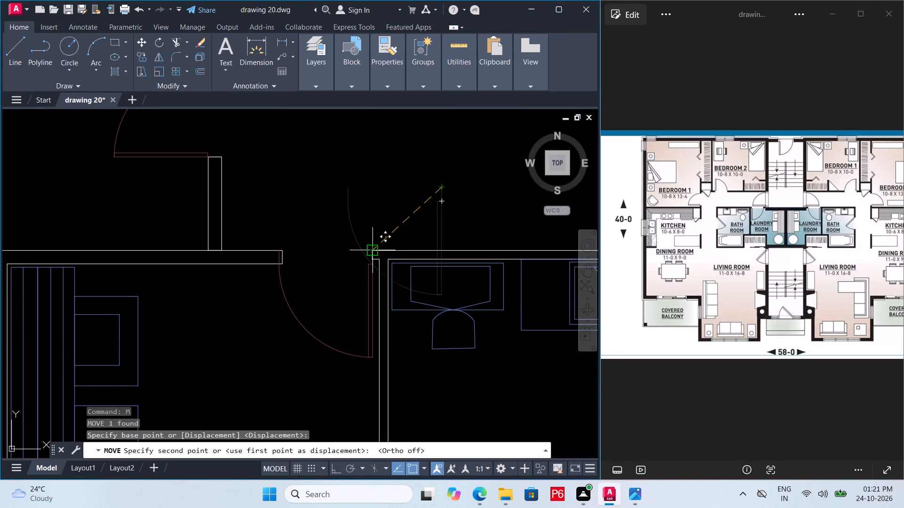
pyautogui.click(375, 249)
pyautogui.press('Escape')
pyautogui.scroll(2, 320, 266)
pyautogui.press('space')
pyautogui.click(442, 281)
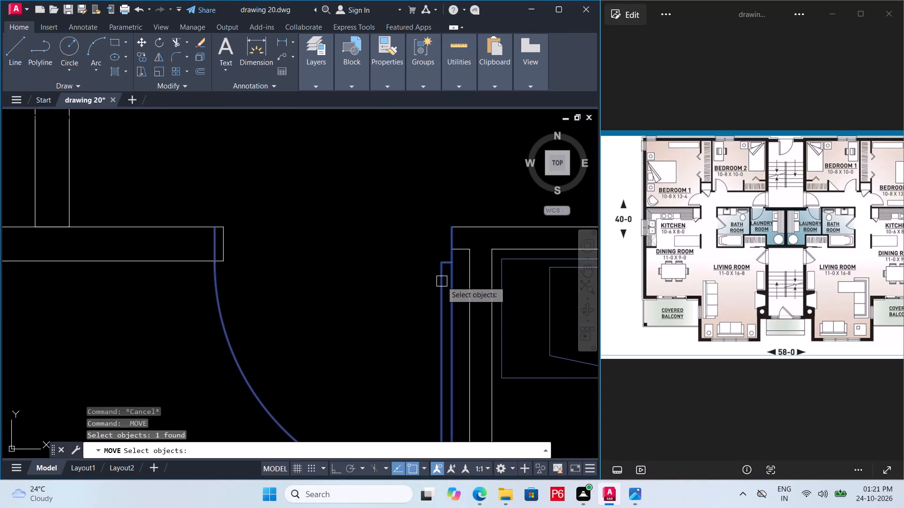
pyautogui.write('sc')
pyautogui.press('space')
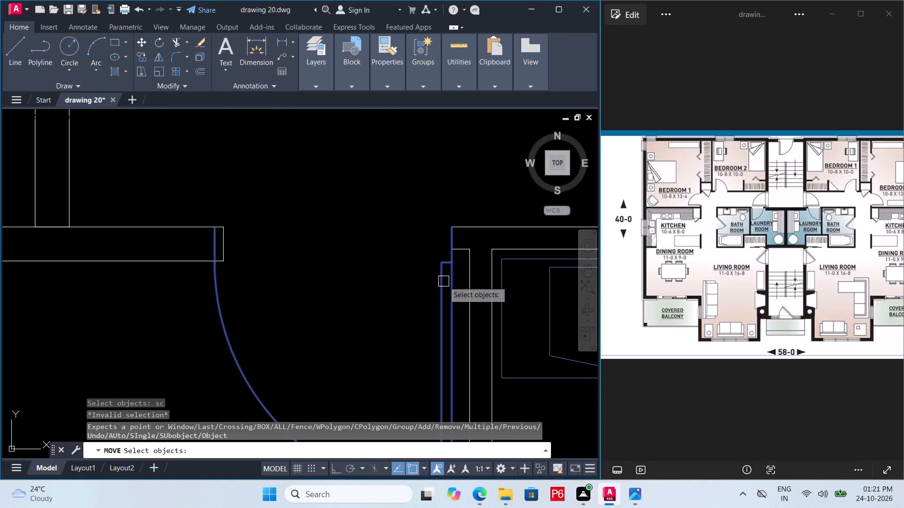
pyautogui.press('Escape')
# Scale the right laundry door by about 1.0 from its hinge corner to fit the wall opening, and save the drawing.
pyautogui.click(444, 281)
pyautogui.press('s')
pyautogui.press('c')
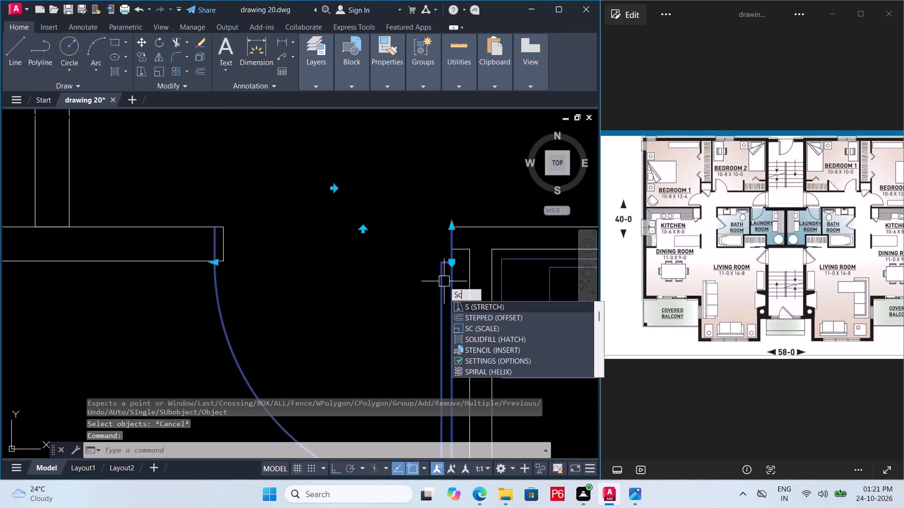
pyautogui.press('space')
pyautogui.click(454, 232)
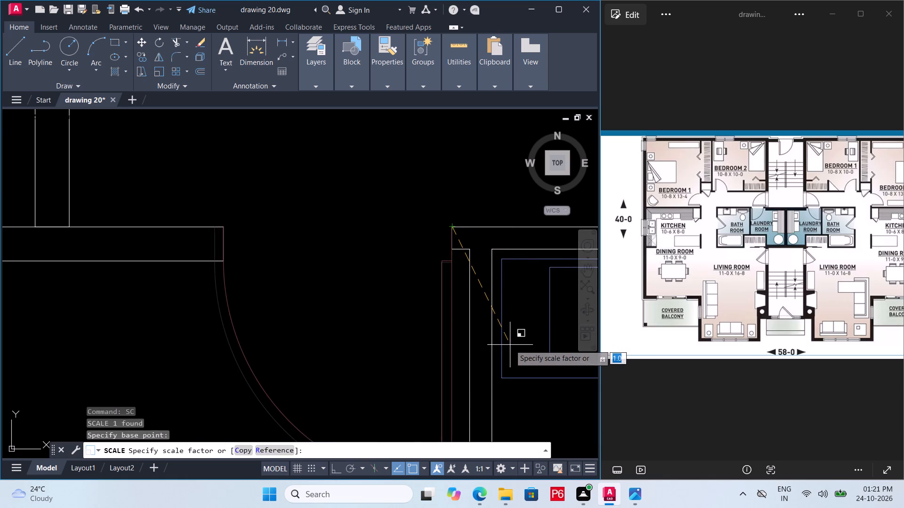
pyautogui.click(510, 345)
pyautogui.scroll(-4, 429, 251)
pyautogui.hotkey('ctrl', 's')
pyautogui.hotkey('ctrl', 's')
pyautogui.hotkey('ctrl', 's')
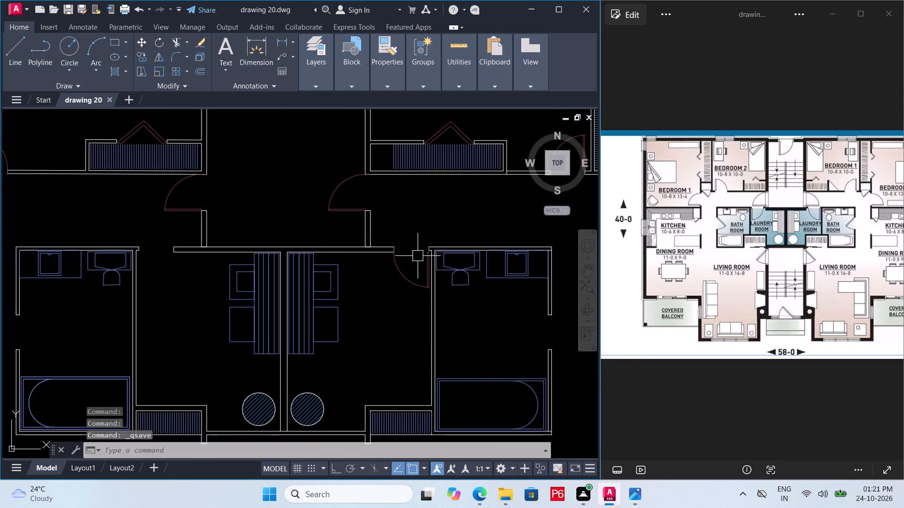
# Copy the right unit's laundry door into the left unit's laundry room, just below its wall opening.
pyautogui.scroll(-1, 417, 257)
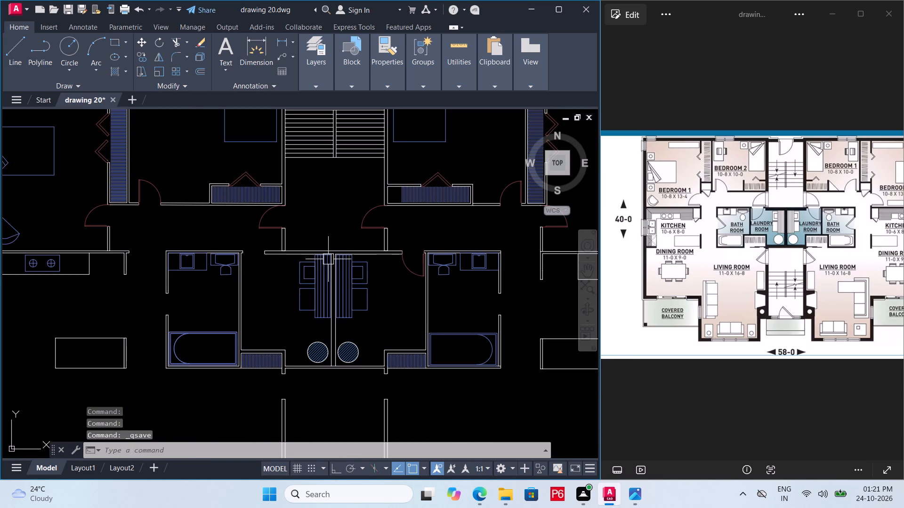
pyautogui.scroll(3, 252, 262)
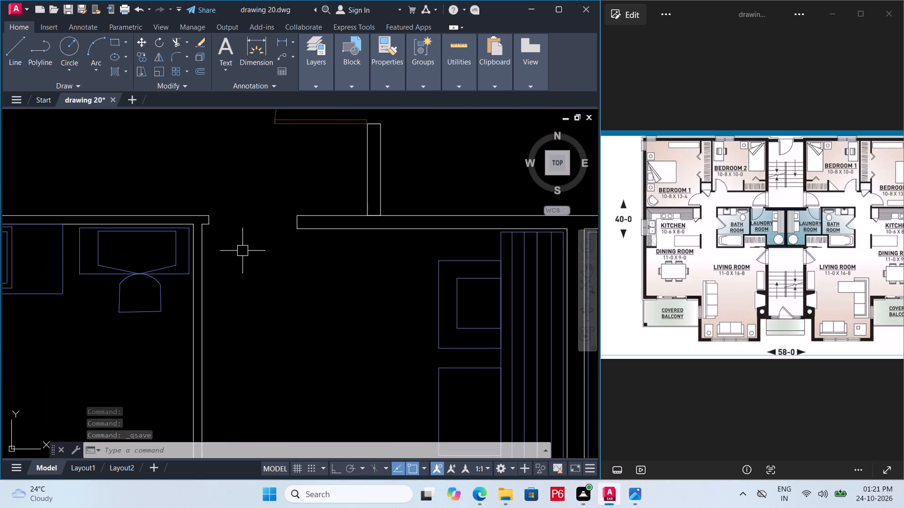
pyautogui.scroll(-2, 260, 239)
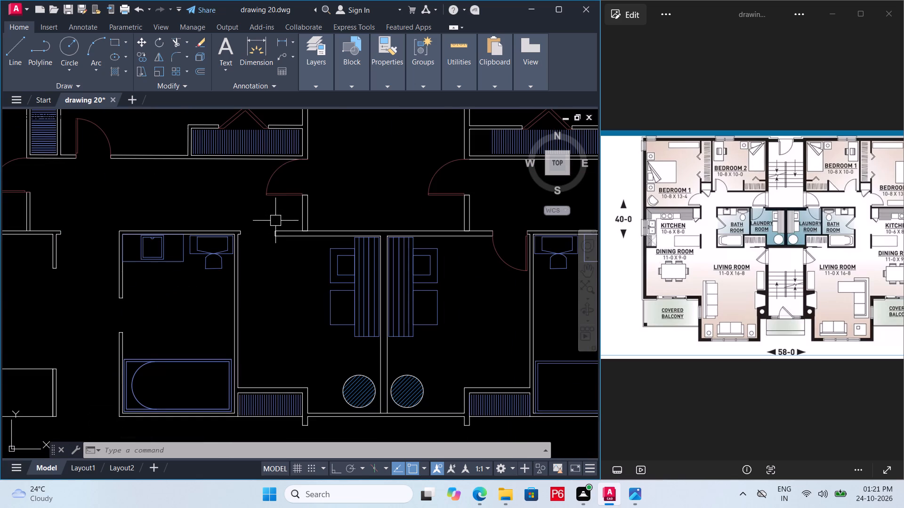
pyautogui.click(520, 267)
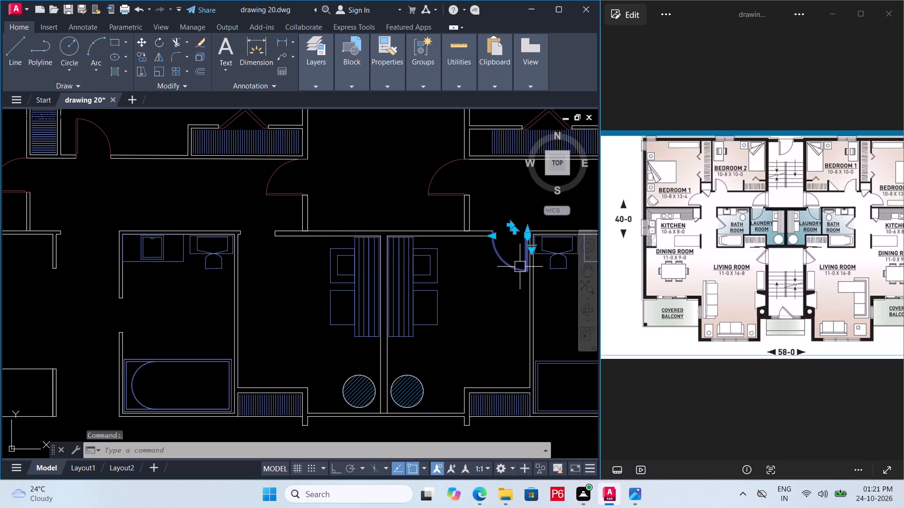
pyautogui.write('co')
pyautogui.press('space')
pyautogui.click(520, 267)
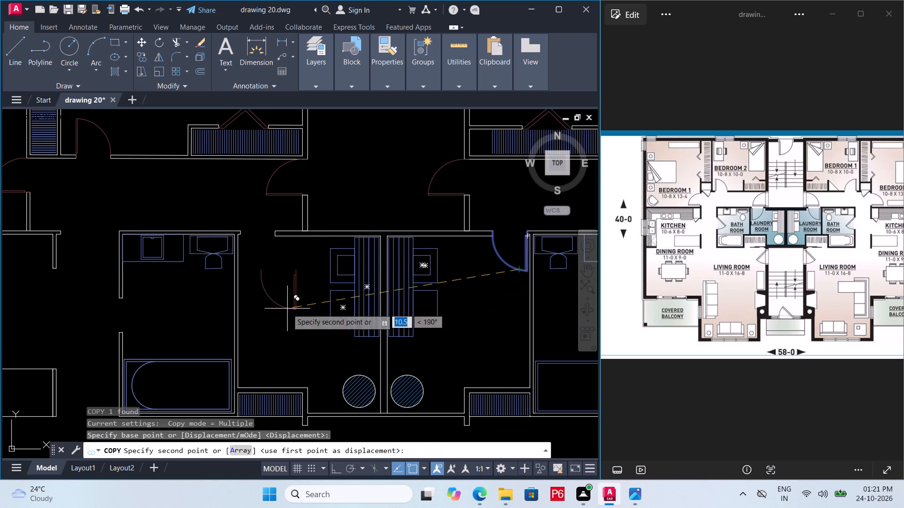
pyautogui.click(284, 298)
pyautogui.press('Escape')
# Mirror the copied laundry door about a vertical line beside it, erasing the source door.
pyautogui.click(292, 290)
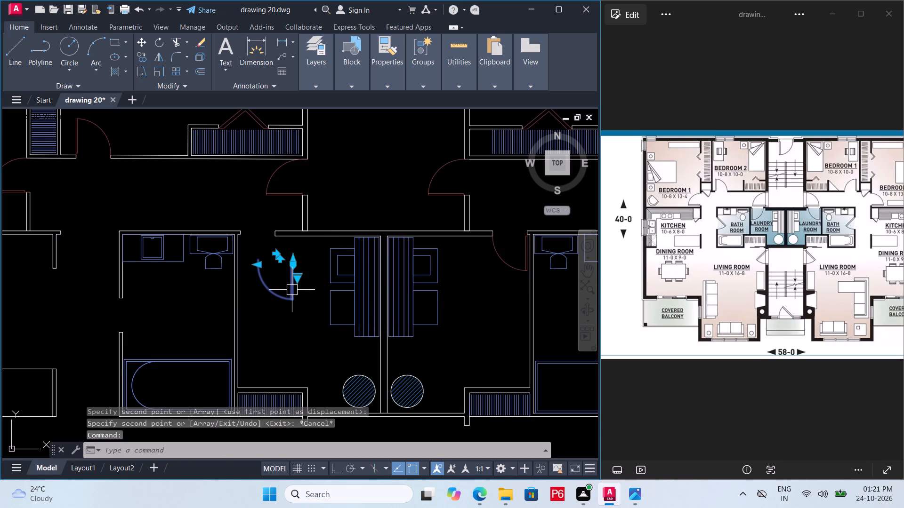
pyautogui.write('mi')
pyautogui.press('space')
pyautogui.click(302, 253)
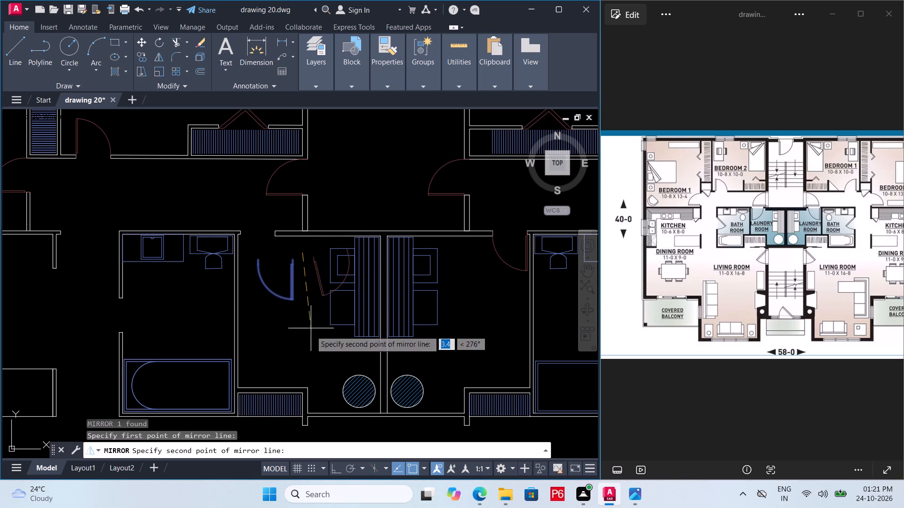
pyautogui.press('F8')
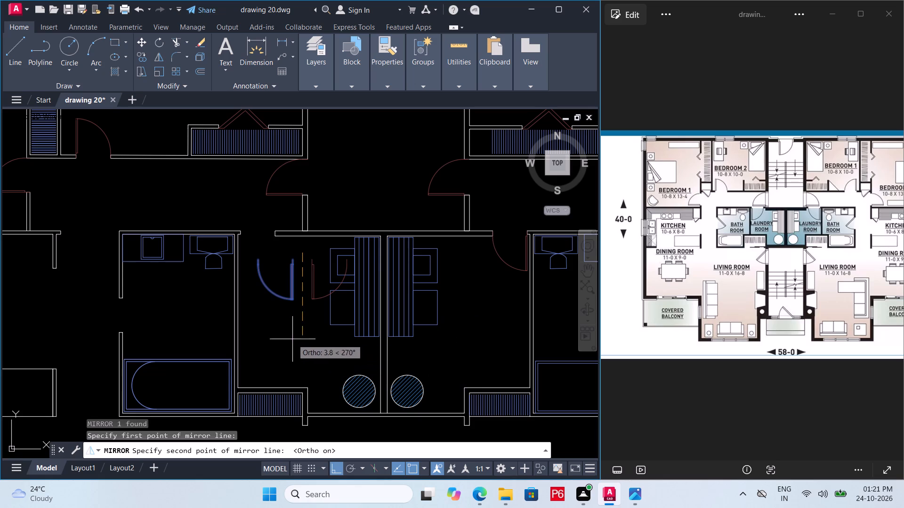
pyautogui.click(303, 347)
pyautogui.moveTo(327, 377); pyautogui.dragTo(303, 347)
pyautogui.press('Escape')
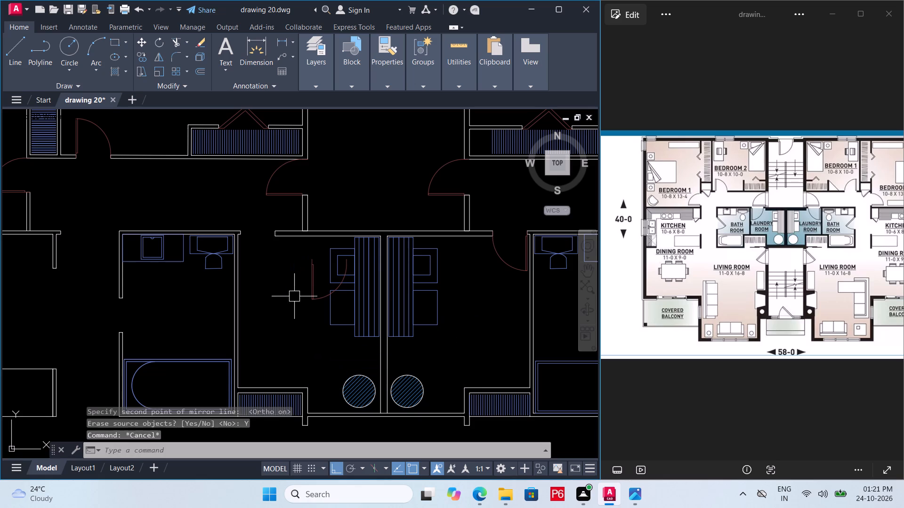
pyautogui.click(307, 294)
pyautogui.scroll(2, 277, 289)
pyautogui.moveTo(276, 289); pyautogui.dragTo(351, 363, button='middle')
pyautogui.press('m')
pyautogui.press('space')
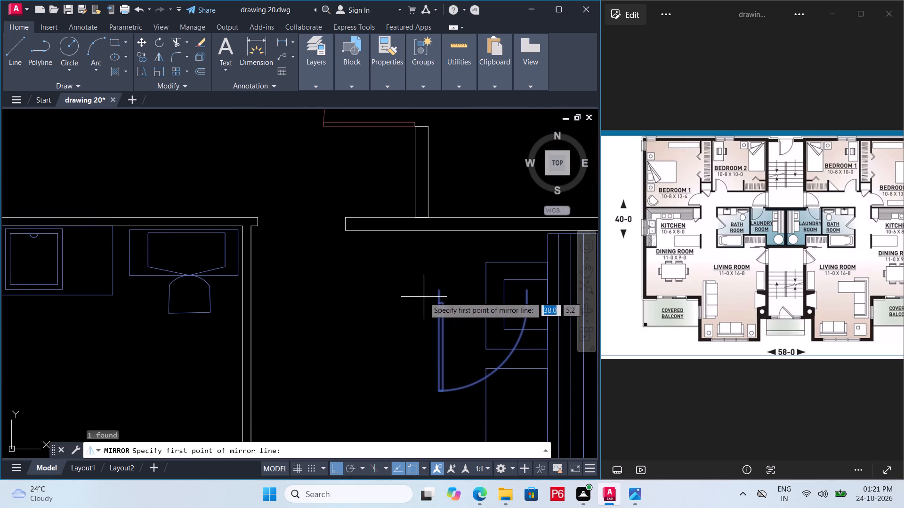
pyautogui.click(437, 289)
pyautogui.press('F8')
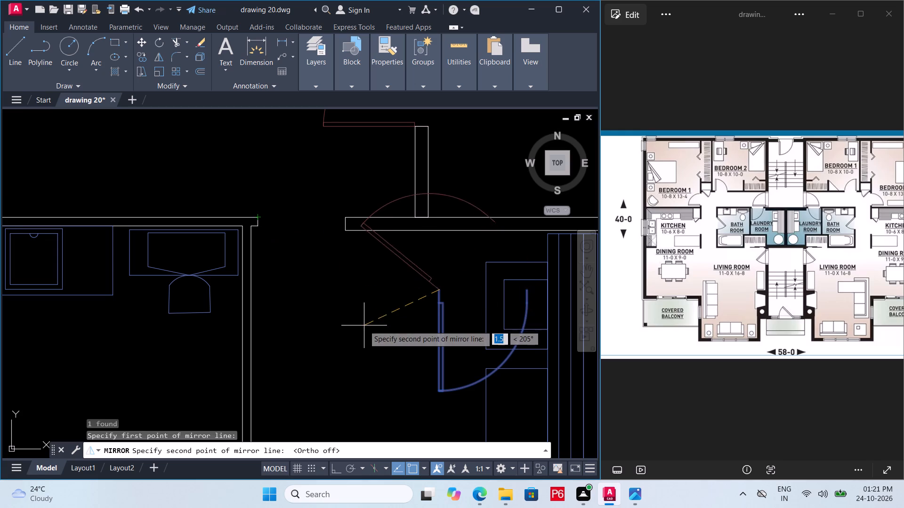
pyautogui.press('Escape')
# Move the mirrored door by its hinge corner onto the bathroom-side wall-end corner of the left laundry opening, and save the drawing.
pyautogui.click(439, 329)
pyautogui.press('m')
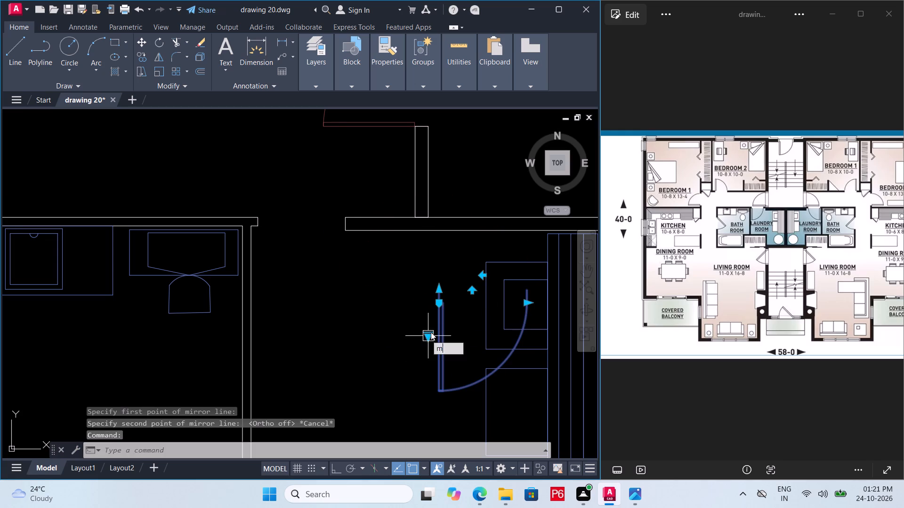
pyautogui.press('space')
pyautogui.click(443, 291)
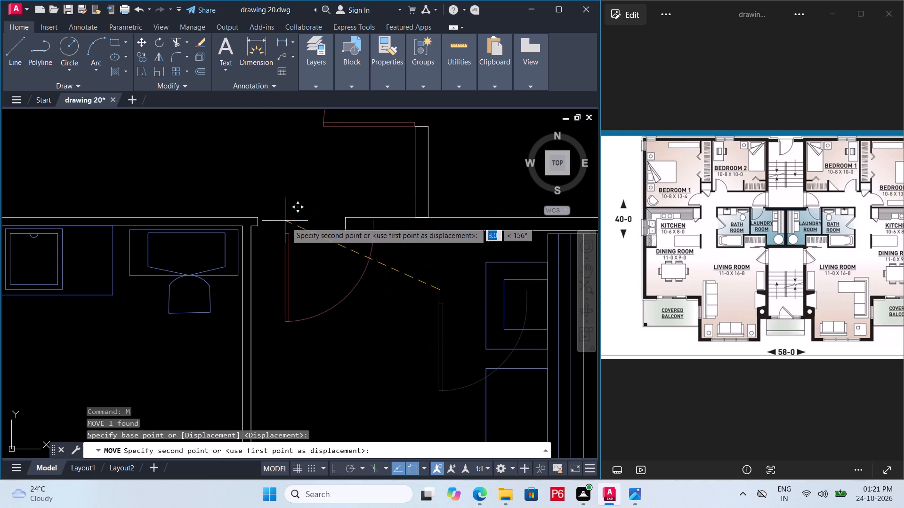
pyautogui.click(256, 217)
pyautogui.press('Escape')
pyautogui.scroll(-1, 370, 284)
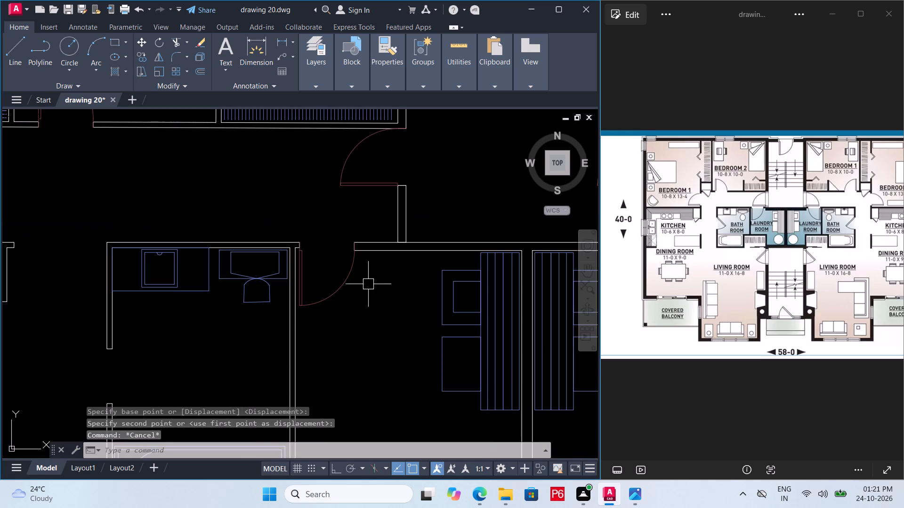
pyautogui.hotkey('ctrl', 's')
pyautogui.hotkey('ctrl', 's')
pyautogui.hotkey('ctrl', 's')
pyautogui.hotkey('ctrl', 's')
pyautogui.hotkey('ctrl', 's')
# Copy the left upper stairwell wall's door into the left living area, beside the lower stairwell wall opening.
pyautogui.scroll(-2, 235, 258)
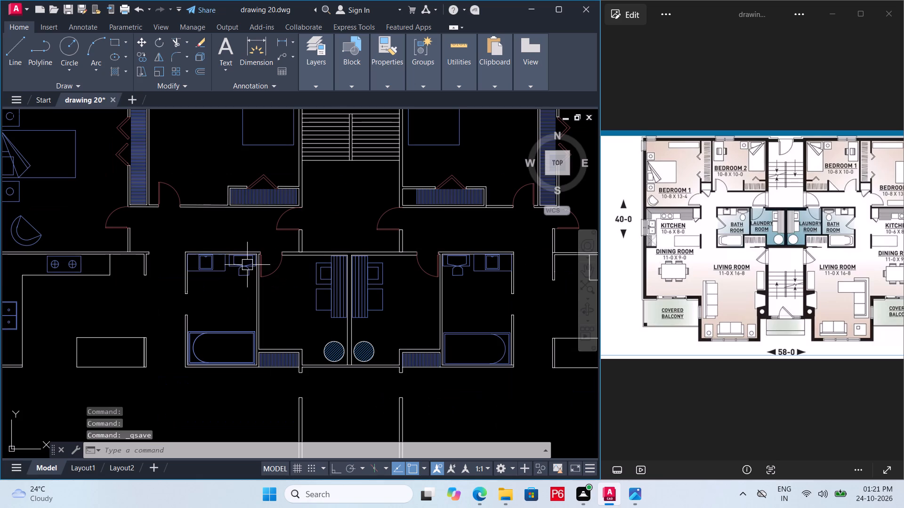
pyautogui.moveTo(248, 266); pyautogui.dragTo(266, 244, button='middle')
pyautogui.scroll(-1, 254, 247)
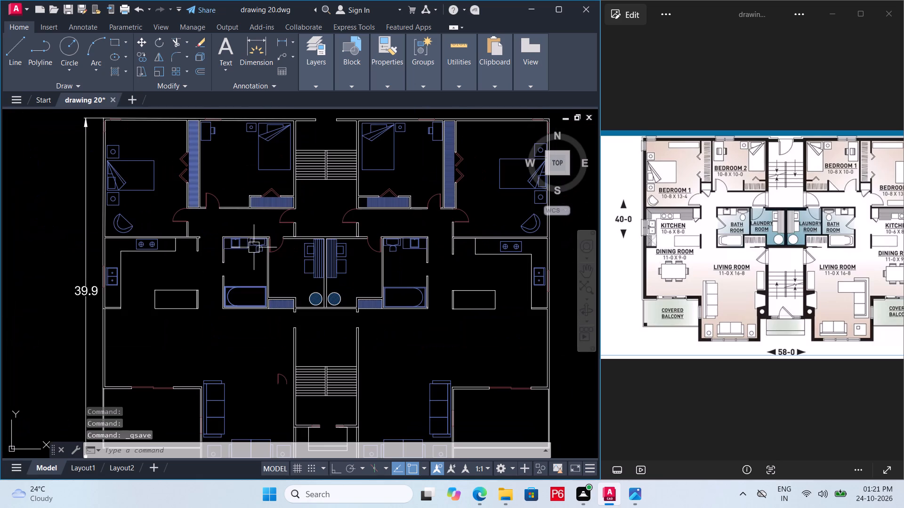
pyautogui.moveTo(326, 341); pyautogui.dragTo(319, 322, button='middle')
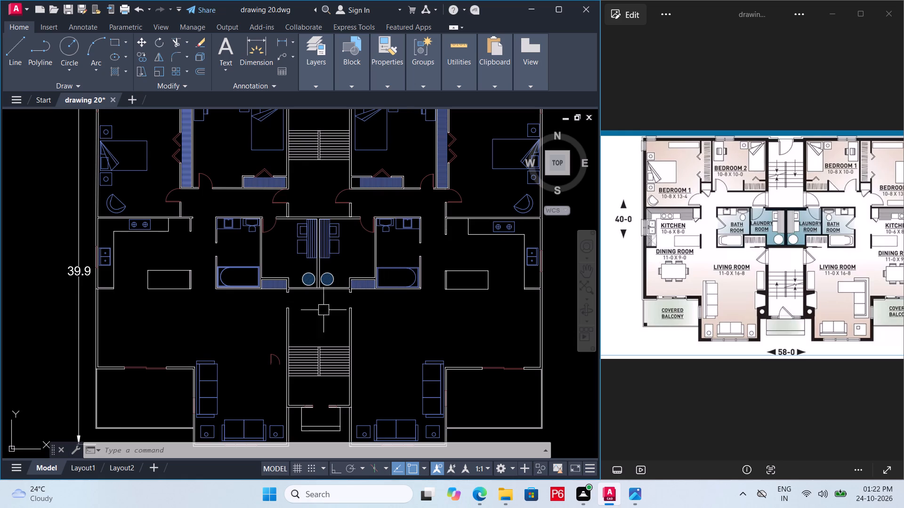
pyautogui.scroll(2, 288, 302)
pyautogui.moveTo(298, 306); pyautogui.dragTo(310, 316, button='middle')
pyautogui.scroll(-1, 298, 306)
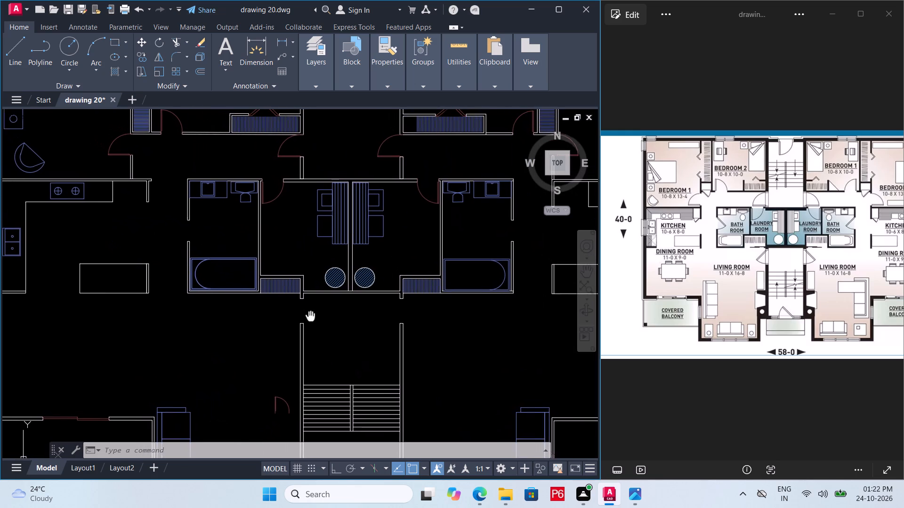
pyautogui.moveTo(310, 316); pyautogui.dragTo(311, 317, button='middle')
pyautogui.click(285, 151)
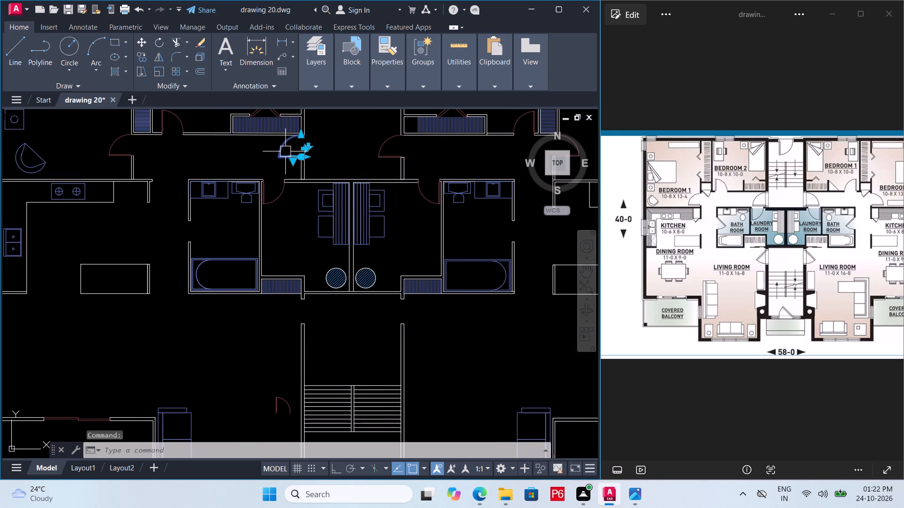
pyautogui.write('co')
pyautogui.press('space')
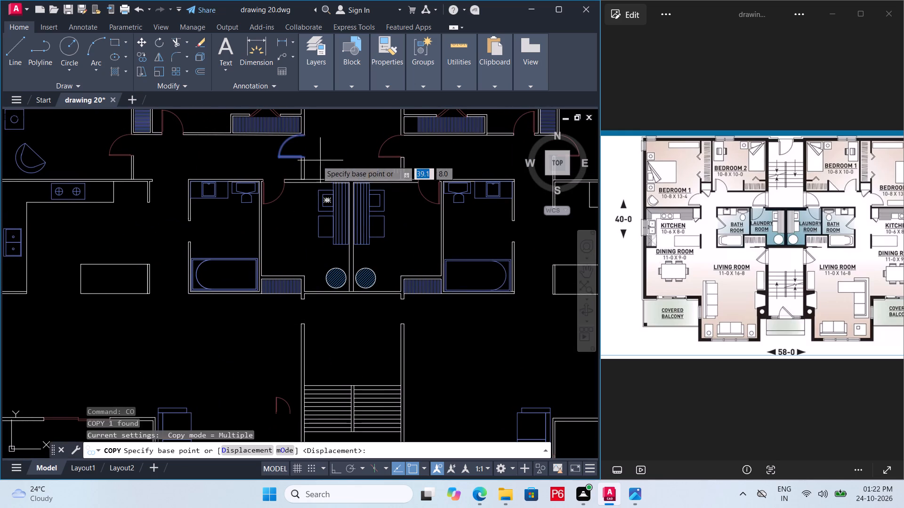
pyautogui.click(304, 151)
pyautogui.moveTo(307, 357); pyautogui.dragTo(331, 308, button='middle')
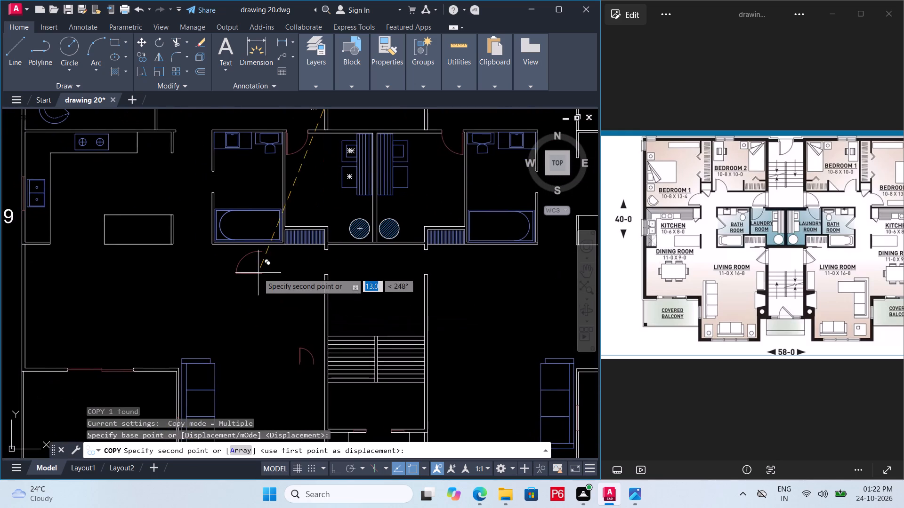
pyautogui.click(281, 277)
pyautogui.press('Escape')
# Mirror the copied living area door about a horizontal line below it, erasing the source door.
pyautogui.click(283, 277)
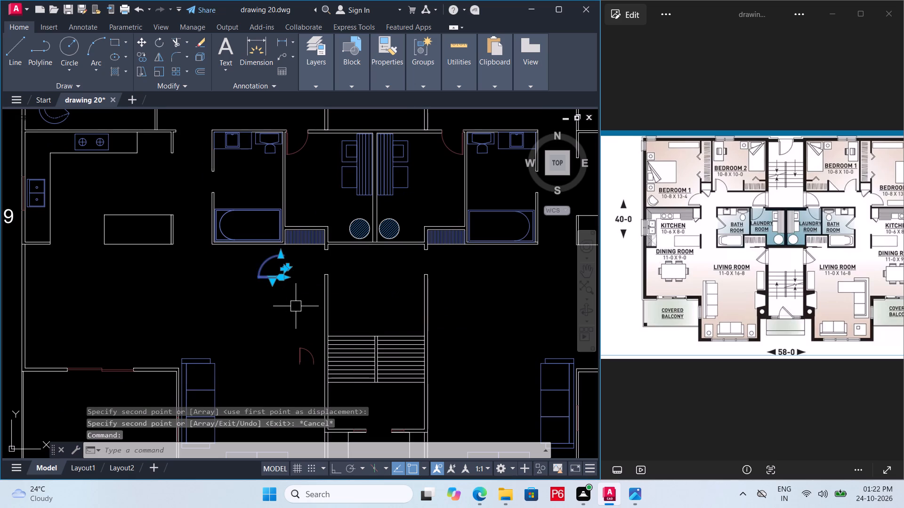
pyautogui.write('mi')
pyautogui.press('space')
pyautogui.click(250, 287)
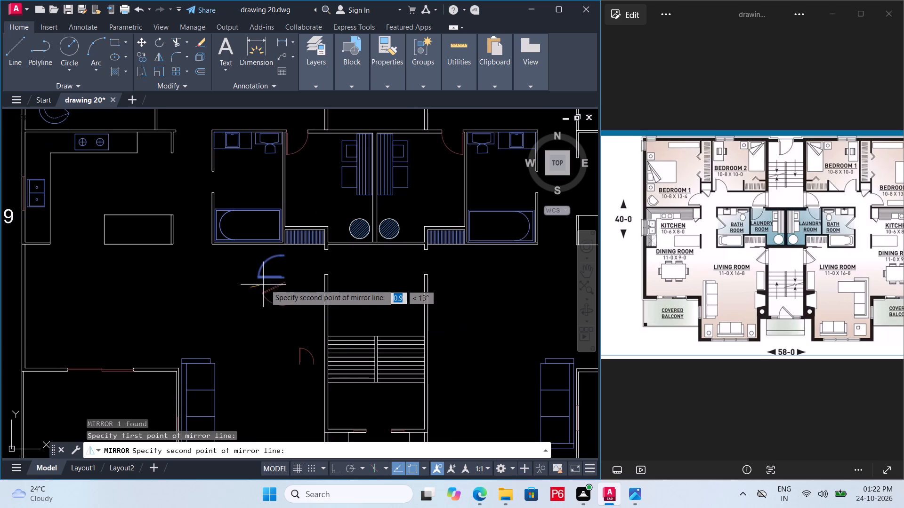
pyautogui.press('F8')
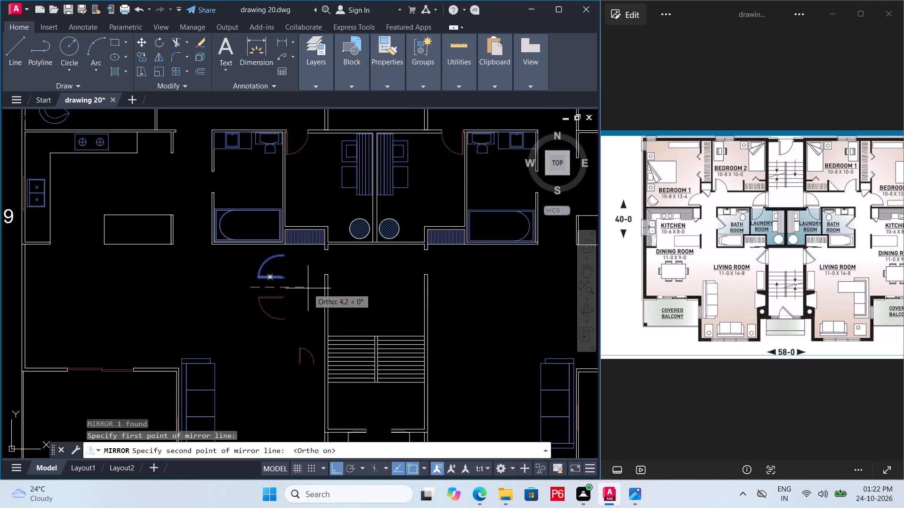
pyautogui.click(308, 288)
pyautogui.moveTo(328, 316); pyautogui.dragTo(308, 288)
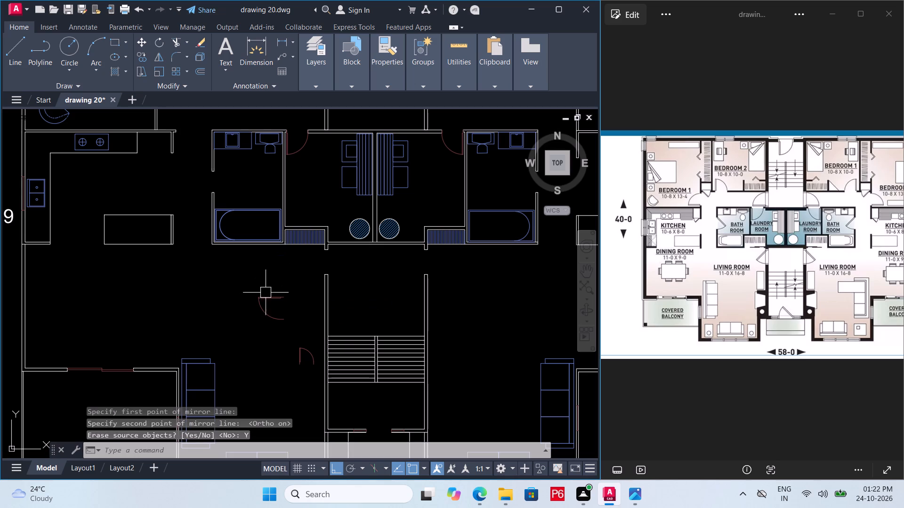
pyautogui.press('Escape')
# Move the mirrored living area door by its hinge corner onto the upper wall-end corner of the left lower stairwell opening.
pyautogui.click(275, 295)
pyautogui.scroll(3, 301, 300)
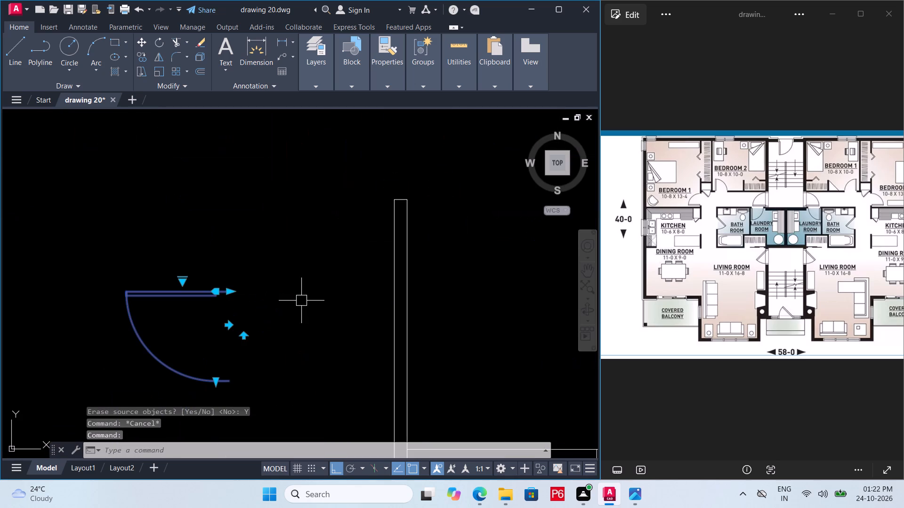
pyautogui.press('m')
pyautogui.press('space')
pyautogui.click(231, 290)
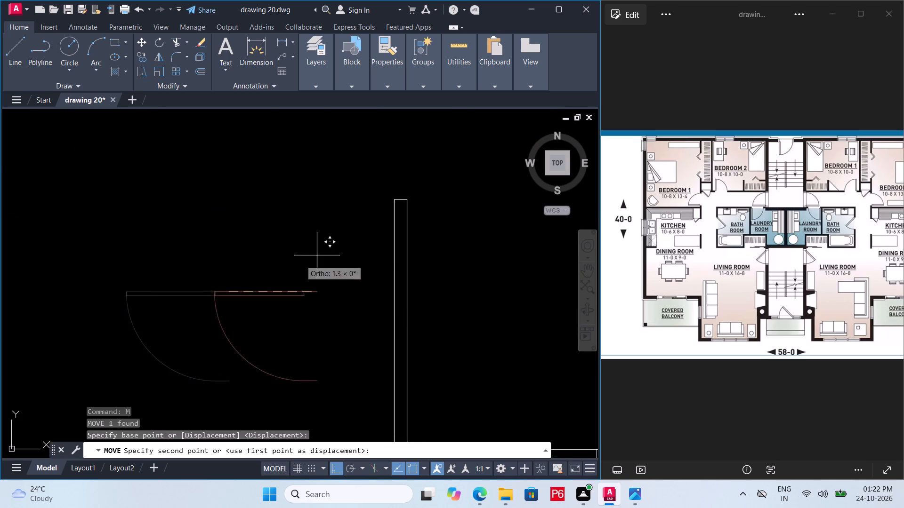
pyautogui.scroll(-3, 415, 264)
pyautogui.press('F8')
pyautogui.scroll(4, 395, 228)
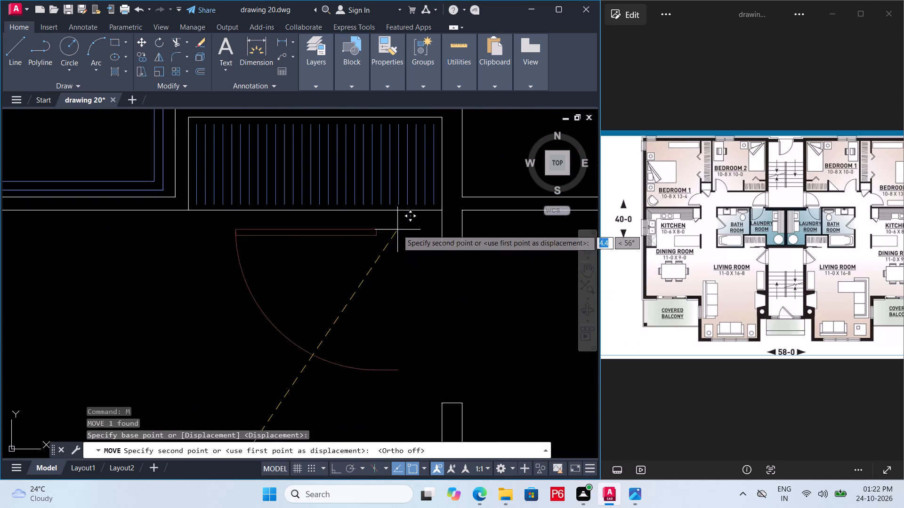
pyautogui.click(441, 249)
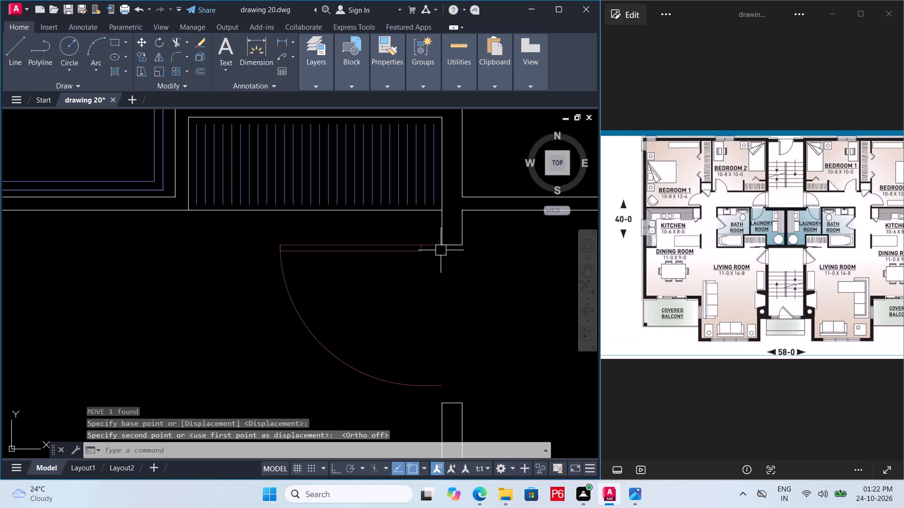
pyautogui.press('Escape')
# Scale that door by about 1.1 from its hinge corner to span the stairwell wall opening, and save the drawing.
pyautogui.scroll(-1, 378, 255)
pyautogui.click(375, 252)
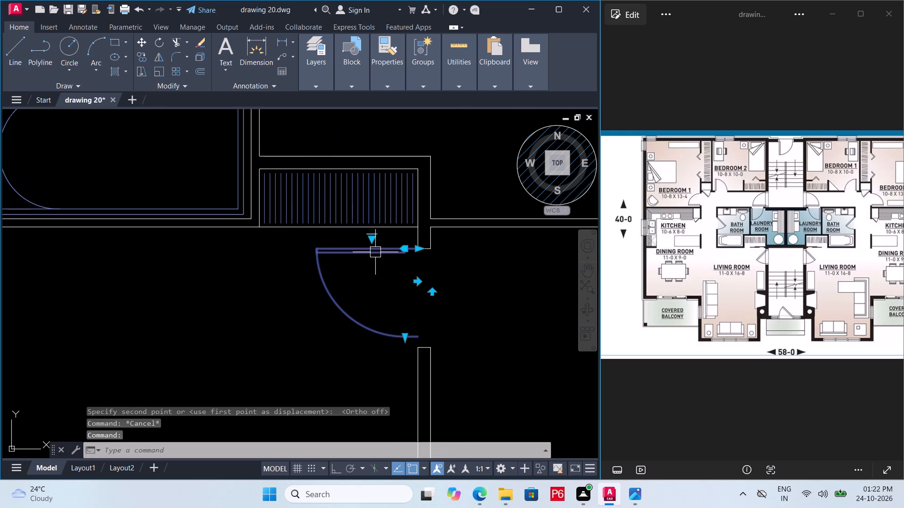
pyautogui.write('scc')
pyautogui.press('space')
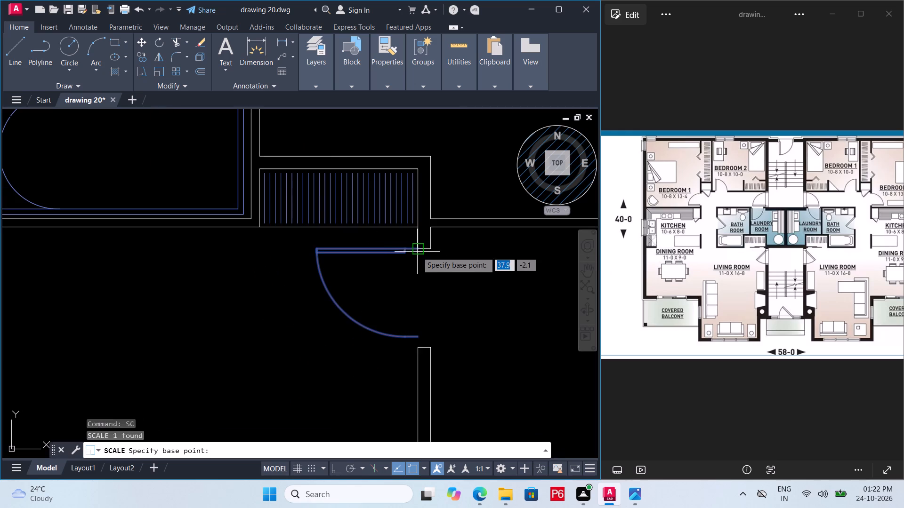
pyautogui.press('Escape')
pyautogui.click(398, 258)
pyautogui.write('sc')
pyautogui.press('space')
pyautogui.click(423, 245)
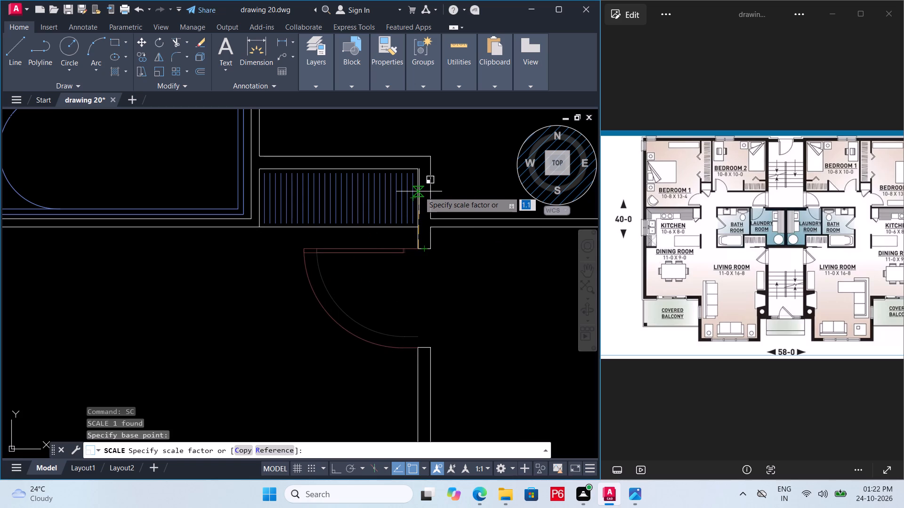
pyautogui.click(419, 191)
pyautogui.press('space')
pyautogui.scroll(-2, 361, 264)
pyautogui.moveTo(310, 266); pyautogui.dragTo(306, 266, button='middle')
pyautogui.hotkey('ctrl', 's')
pyautogui.hotkey('ctrl', 's')
pyautogui.hotkey('ctrl', 's')
# Mirror the fitted living area door about the stairwell's vertical centreline into the right unit's opening, keeping the source door.
pyautogui.moveTo(384, 281); pyautogui.dragTo(323, 283, button='middle')
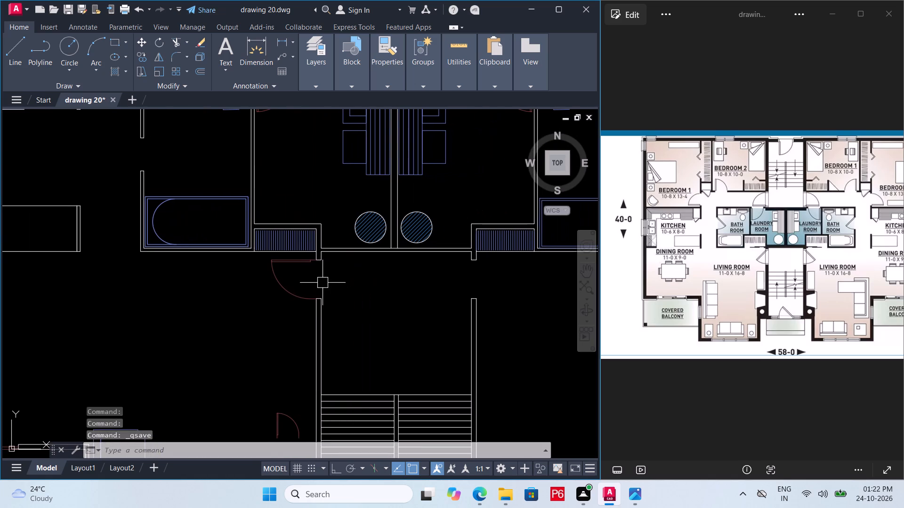
pyautogui.click(299, 262)
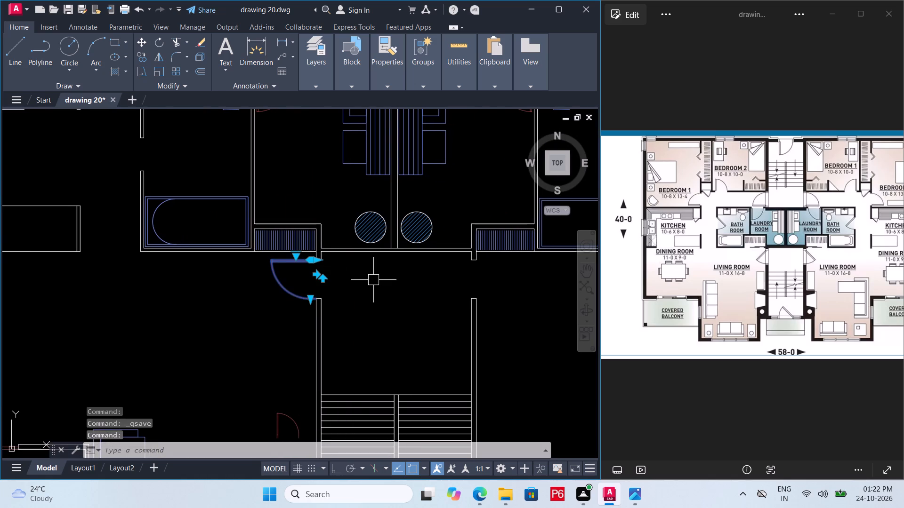
pyautogui.write('mi')
pyautogui.press('space')
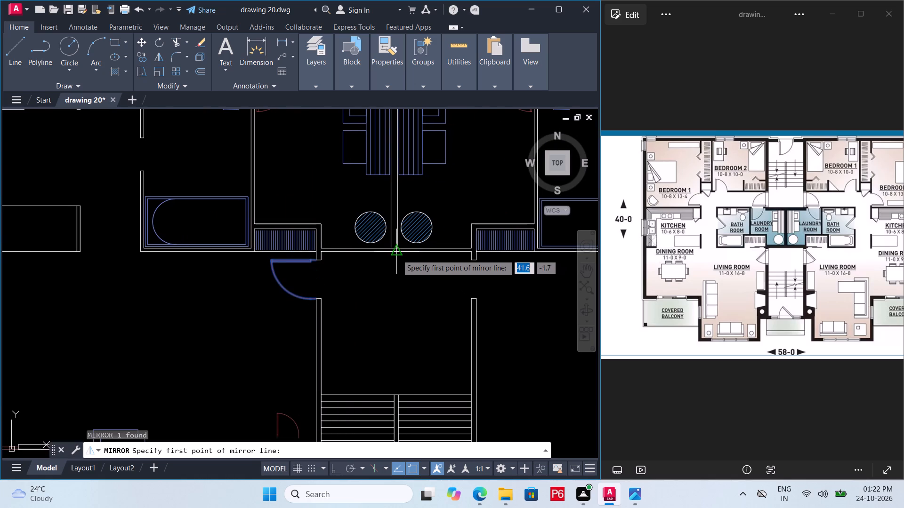
pyautogui.click(396, 253)
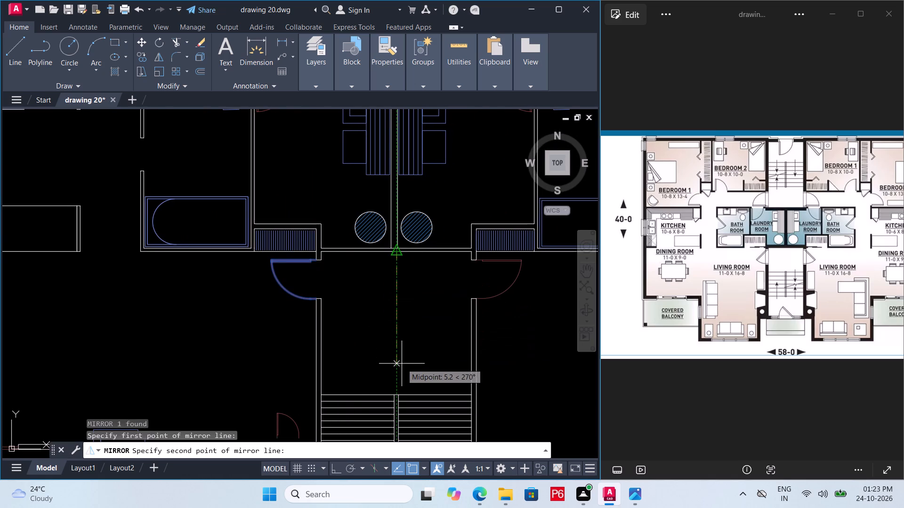
pyautogui.click(402, 364)
pyautogui.moveTo(426, 403); pyautogui.dragTo(403, 364)
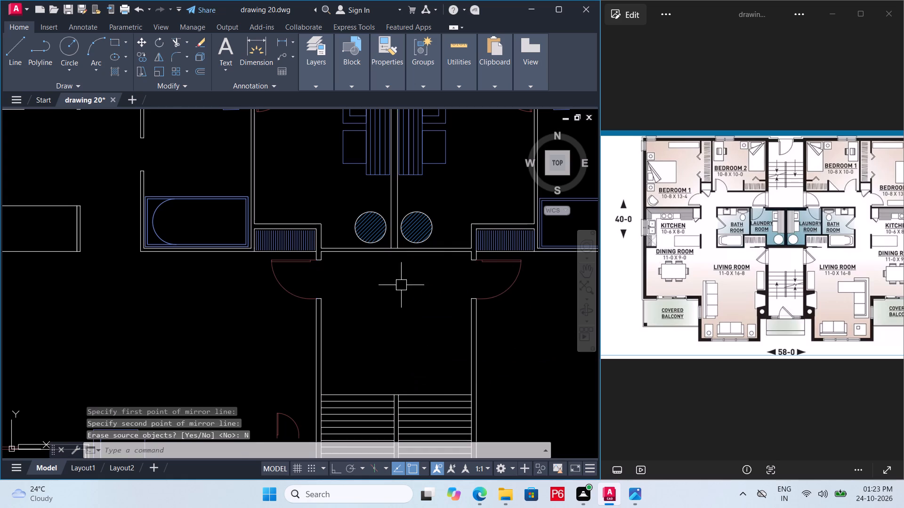
pyautogui.press('Escape')
# Delete the leftover small door in the left living area beside the lower stairs, and save the drawing.
pyautogui.scroll(-1, 401, 284)
pyautogui.click(334, 371)
pyautogui.press('Delete')
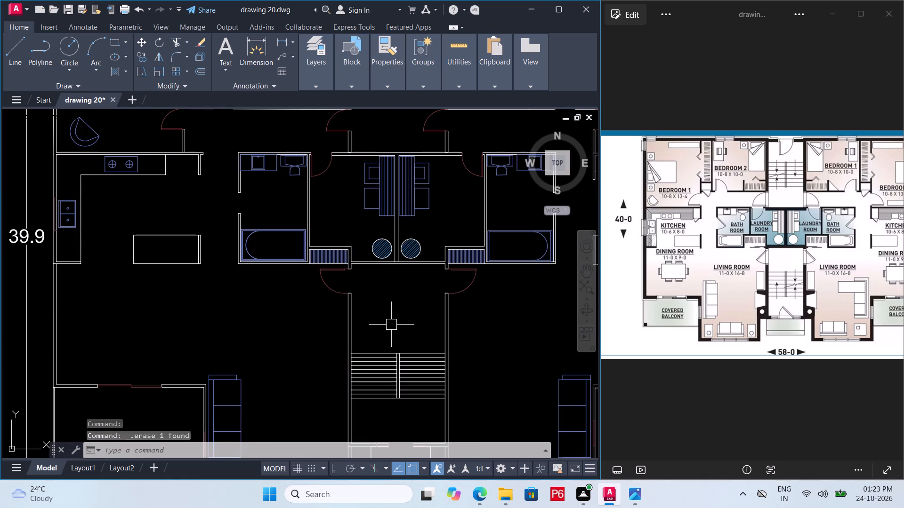
pyautogui.hotkey('ctrl', 's')
pyautogui.hotkey('ctrl', 's')
pyautogui.hotkey('ctrl', 's')
pyautogui.hotkey('ctrl', 's')
# Copy the right unit's smaller bedroom door by its hinge corner onto the right wall end of the bottom stairwell entrance, and save.
pyautogui.scroll(-1, 395, 320)
pyautogui.middleClick(395, 320)
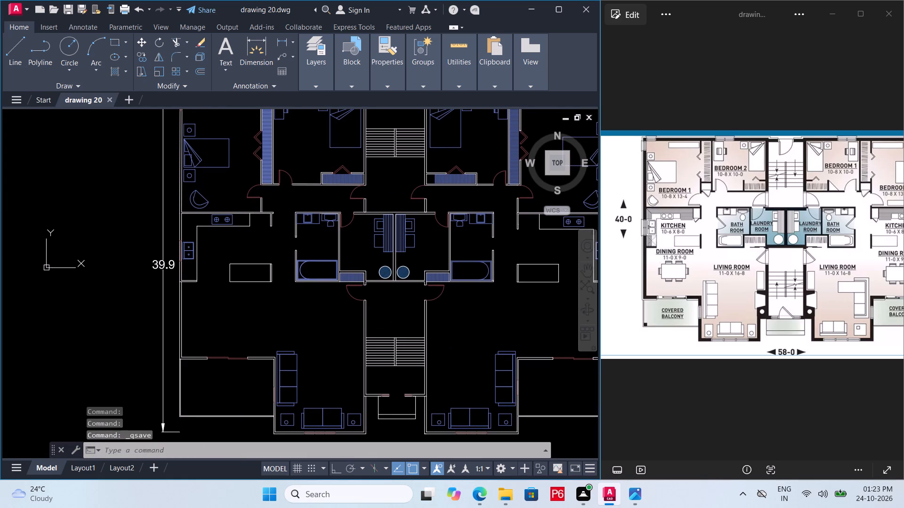
pyautogui.moveTo(393, 317); pyautogui.dragTo(397, 325, button='middle')
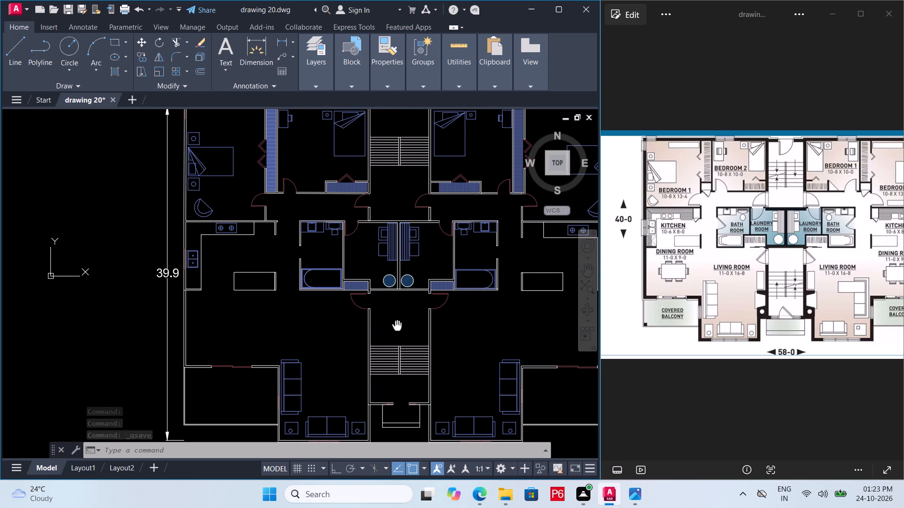
pyautogui.moveTo(397, 325); pyautogui.dragTo(394, 321, button='middle')
pyautogui.scroll(2, 495, 179)
pyautogui.click(500, 180)
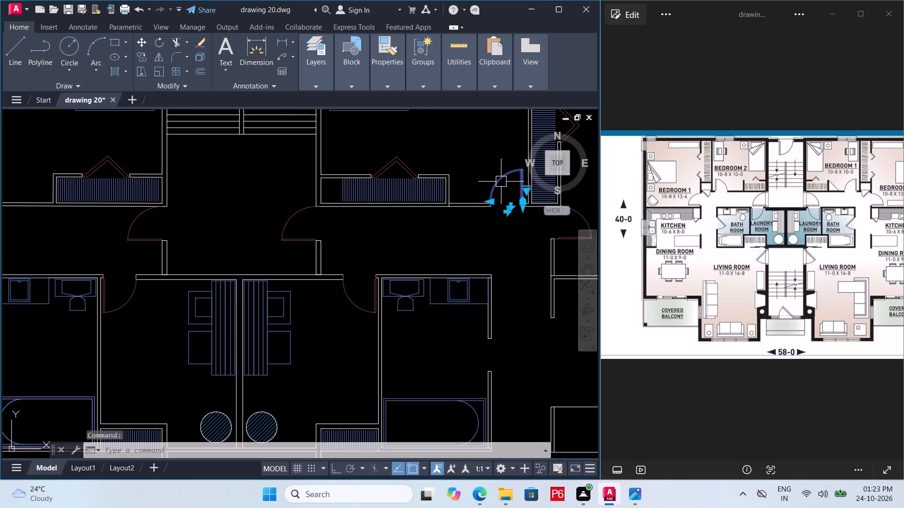
pyautogui.press('c')
pyautogui.press('o')
pyautogui.press('space')
pyautogui.scroll(3, 530, 209)
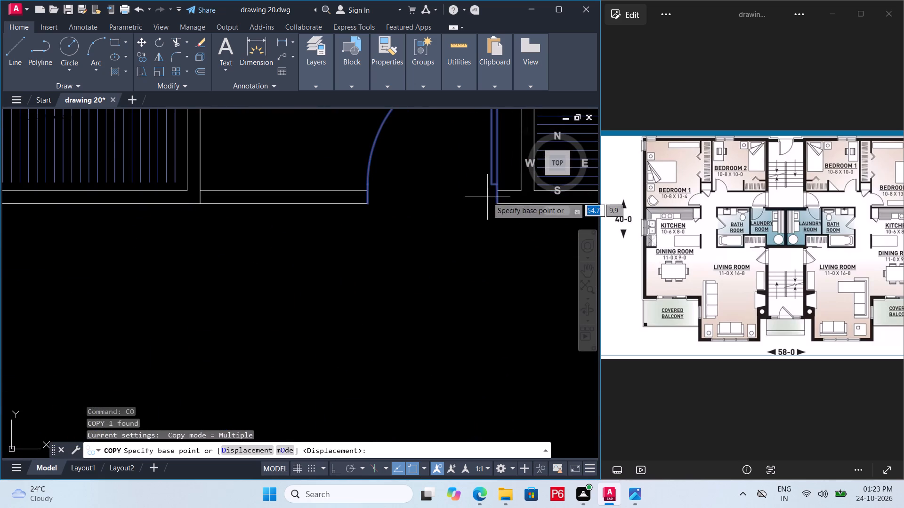
pyautogui.click(501, 206)
pyautogui.scroll(-5, 478, 146)
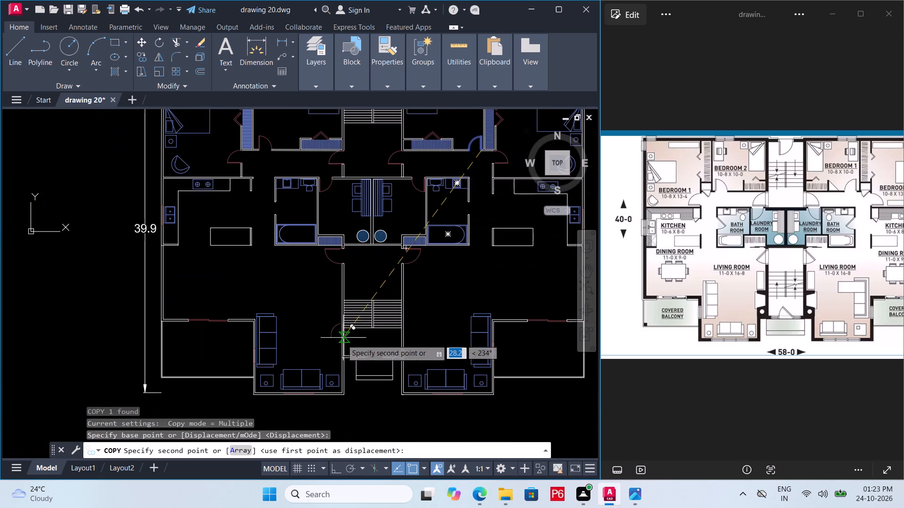
pyautogui.scroll(3, 357, 331)
pyautogui.moveTo(409, 392); pyautogui.dragTo(404, 273, button='middle')
pyautogui.scroll(2, 444, 316)
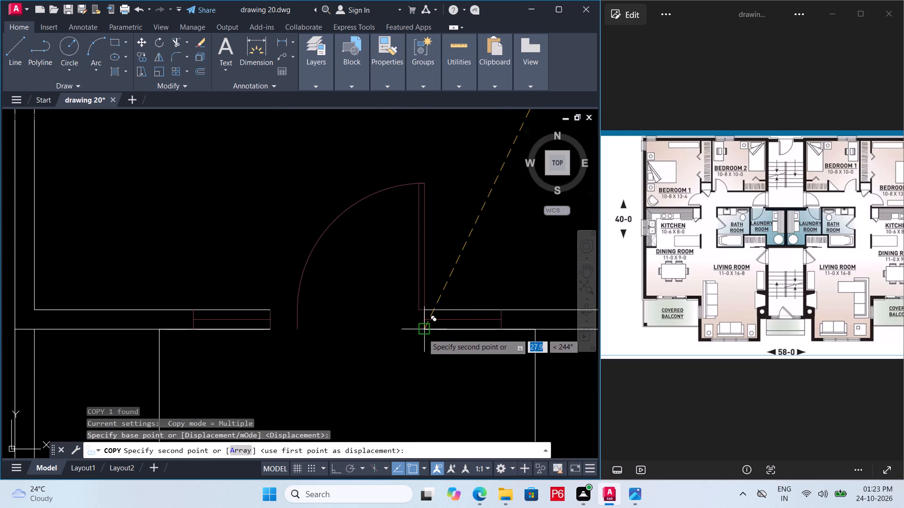
pyautogui.doubleClick(423, 333)
pyautogui.press('Escape')
pyautogui.hotkey('ctrl', 's')
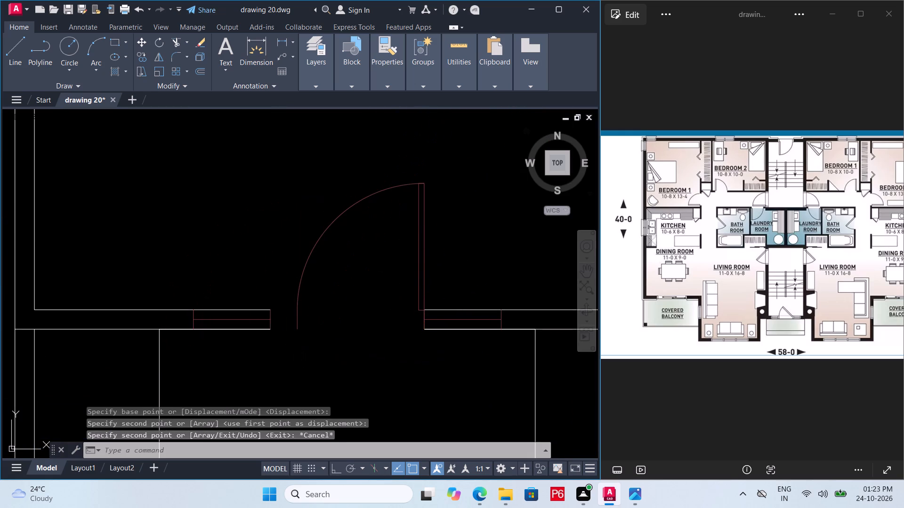
pyautogui.hotkey('ctrl', 's')
# Scale the bottom entrance door by about 1.2 from its hinge corner to span the opening, and save the drawing.
pyautogui.click(419, 261)
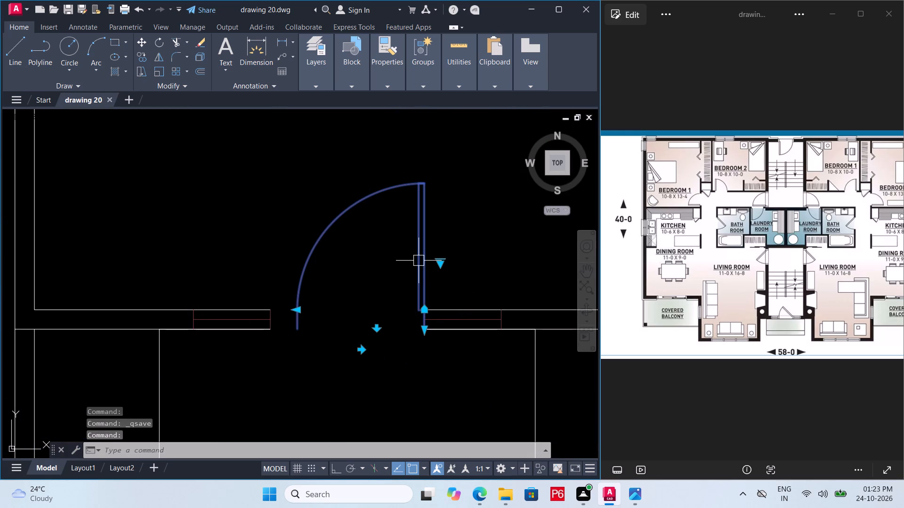
pyautogui.write('sc')
pyautogui.press('space')
pyautogui.click(427, 332)
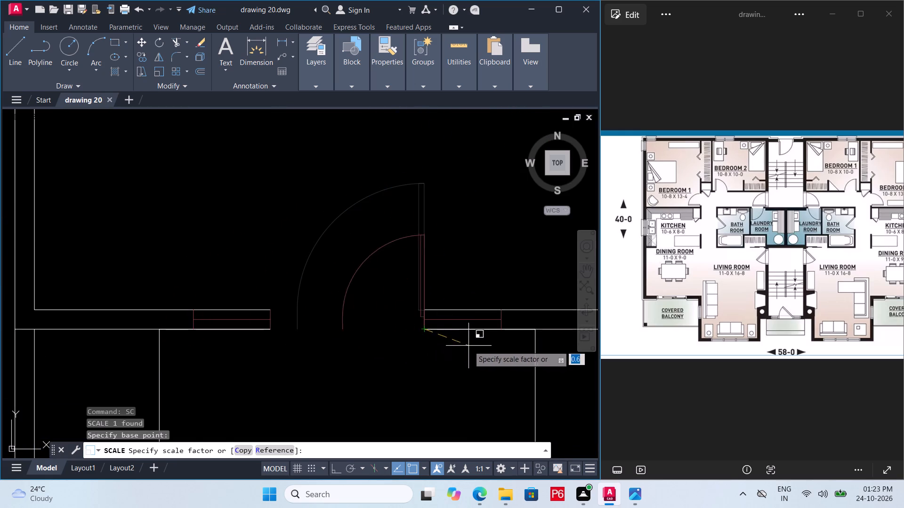
pyautogui.click(473, 404)
pyautogui.scroll(-3, 427, 310)
pyautogui.hotkey('ctrl', 's')
pyautogui.hotkey('ctrl', 's')
pyautogui.hotkey('ctrl', 's')
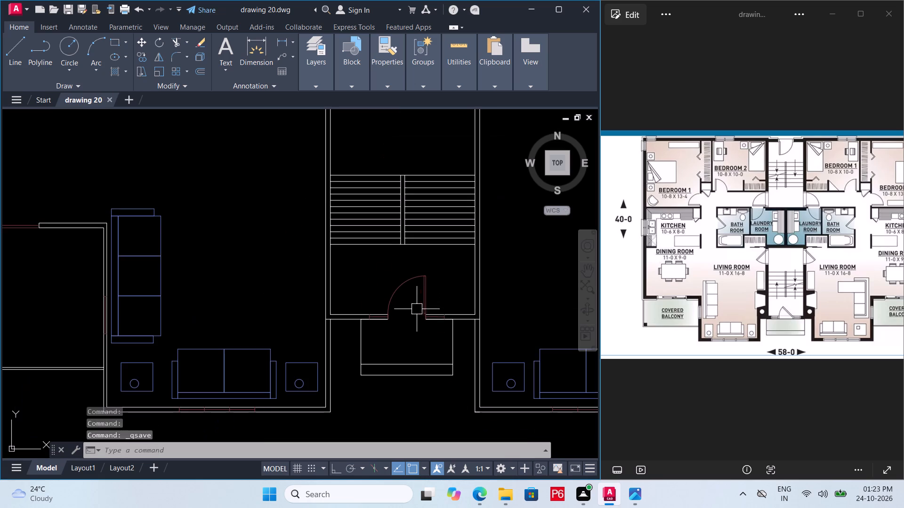
# Copy the left laundry door by its hinge corner onto the left wall end of the top stairwell entrance opening.
pyautogui.moveTo(411, 304); pyautogui.dragTo(419, 374, button='middle')
pyautogui.scroll(-3, 379, 348)
pyautogui.moveTo(384, 306); pyautogui.dragTo(379, 348, button='middle')
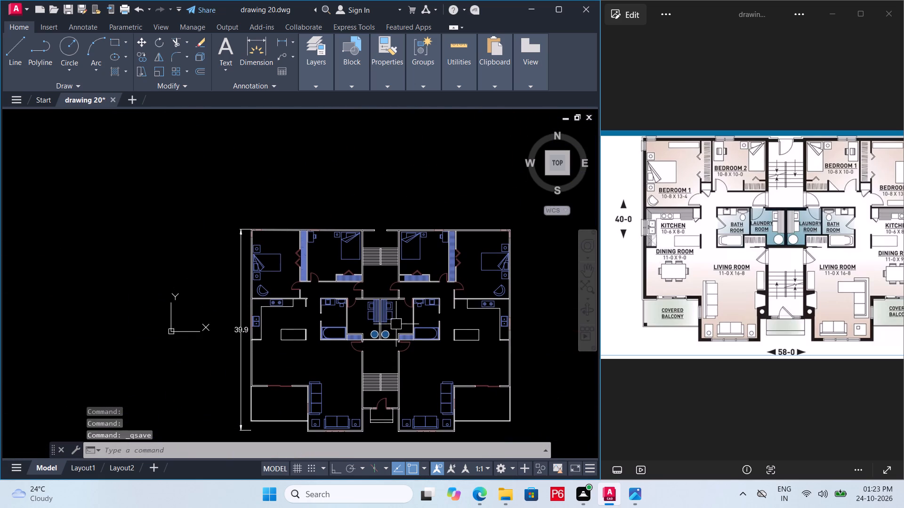
pyautogui.scroll(1, 330, 304)
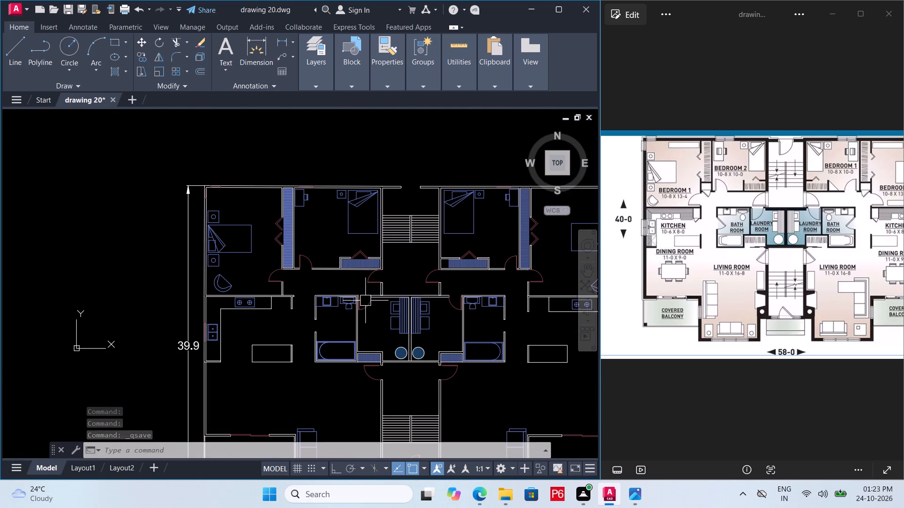
pyautogui.scroll(2, 365, 299)
pyautogui.click(376, 315)
pyautogui.scroll(4, 351, 299)
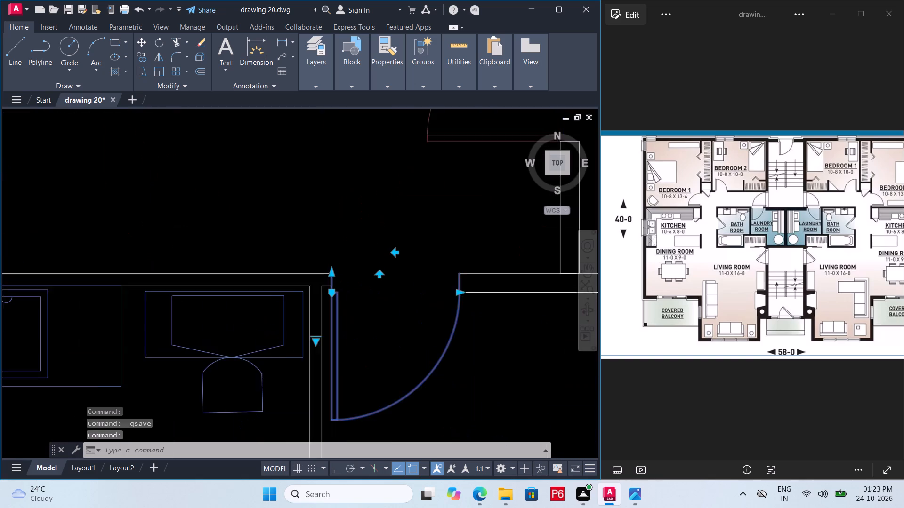
pyautogui.write('co')
pyautogui.press('space')
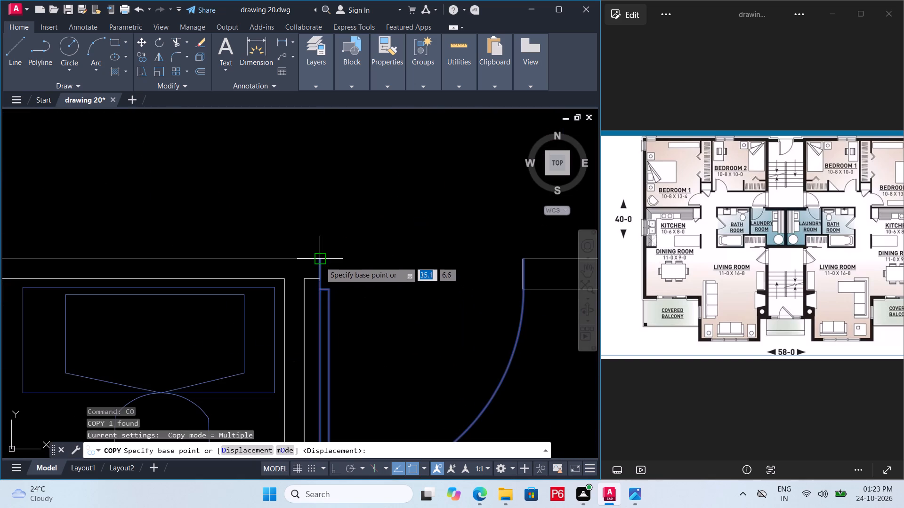
pyautogui.click(319, 262)
pyautogui.scroll(-6, 360, 211)
pyautogui.scroll(4, 329, 161)
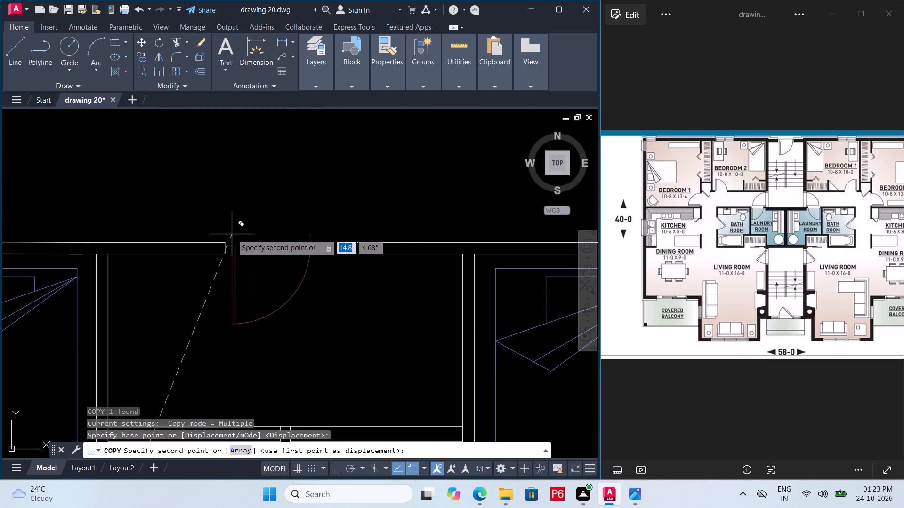
pyautogui.click(225, 241)
pyautogui.press('Escape')
# Scale the top entrance door by about 1.5 from its hinge corner to span the opening, and save the drawing.
pyautogui.click(223, 295)
pyautogui.press('s')
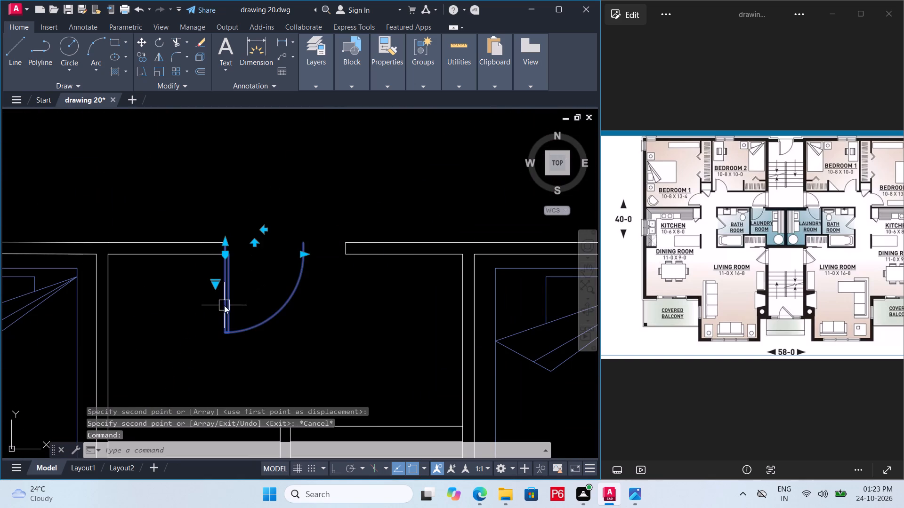
pyautogui.press('c')
pyautogui.press('space')
pyautogui.click(222, 240)
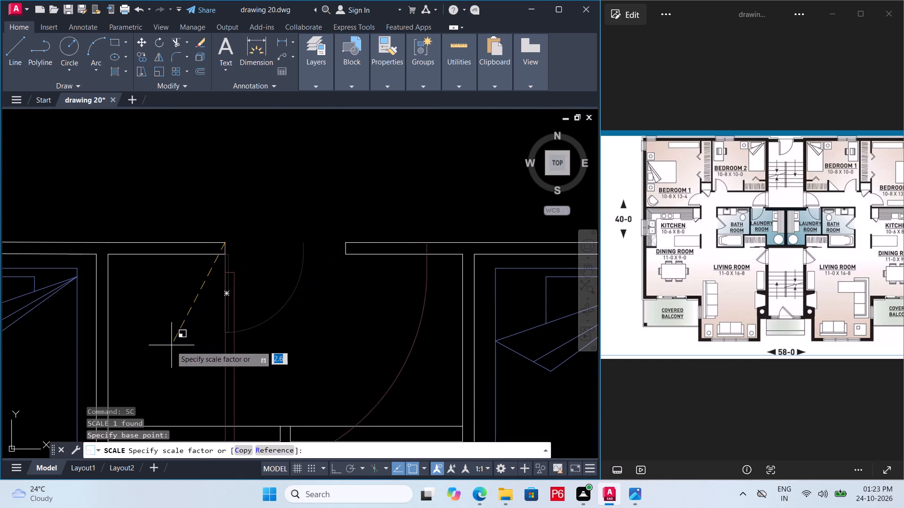
pyautogui.click(185, 299)
pyautogui.scroll(-3, 292, 242)
pyautogui.hotkey('ctrl', 's')
pyautogui.hotkey('ctrl', 's')
pyautogui.hotkey('ctrl', 's')
# Copy the right unit's outer bedroom door by its hinge corner onto the lower wall end of the left bathroom opening.
pyautogui.scroll(-2, 293, 242)
pyautogui.moveTo(293, 242); pyautogui.dragTo(334, 204, button='middle')
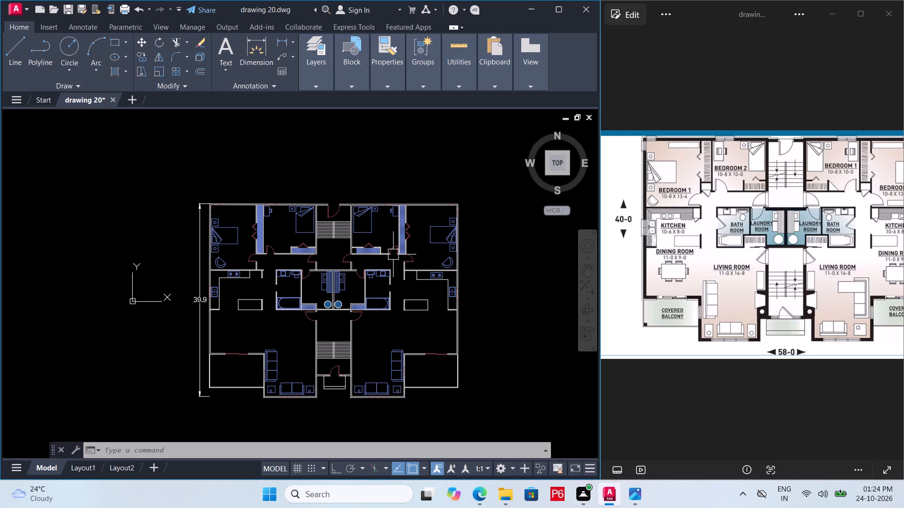
pyautogui.click(410, 262)
pyautogui.scroll(4, 428, 254)
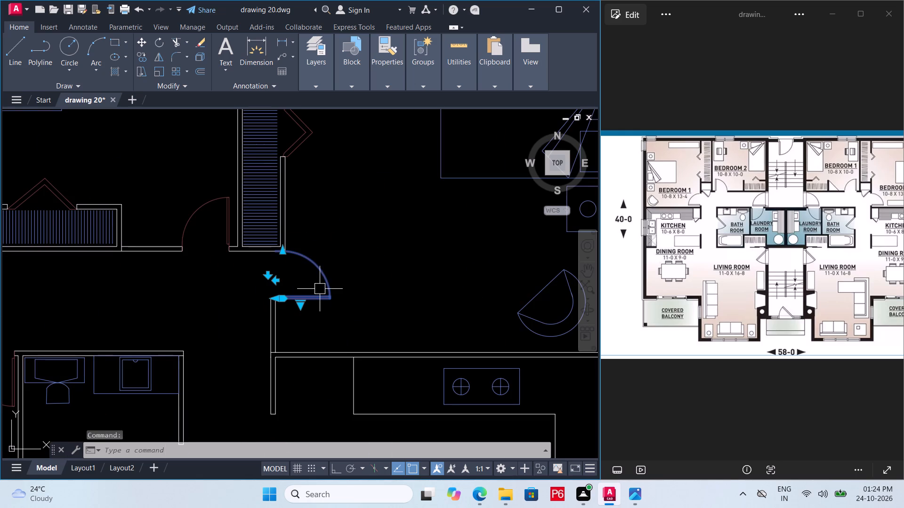
pyautogui.write('co')
pyautogui.press('space')
pyautogui.scroll(3, 276, 303)
pyautogui.click(268, 288)
pyautogui.scroll(-5, 361, 317)
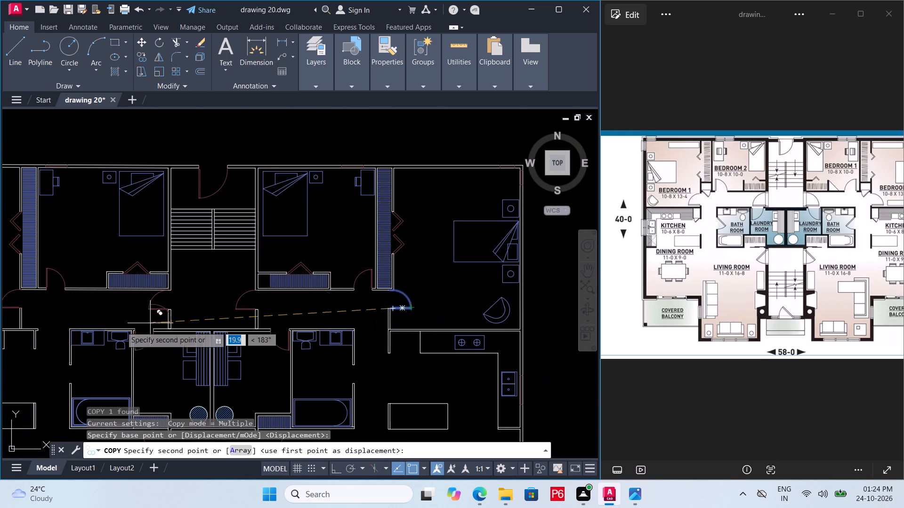
pyautogui.moveTo(90, 339); pyautogui.dragTo(256, 267, button='middle')
pyautogui.scroll(3, 210, 309)
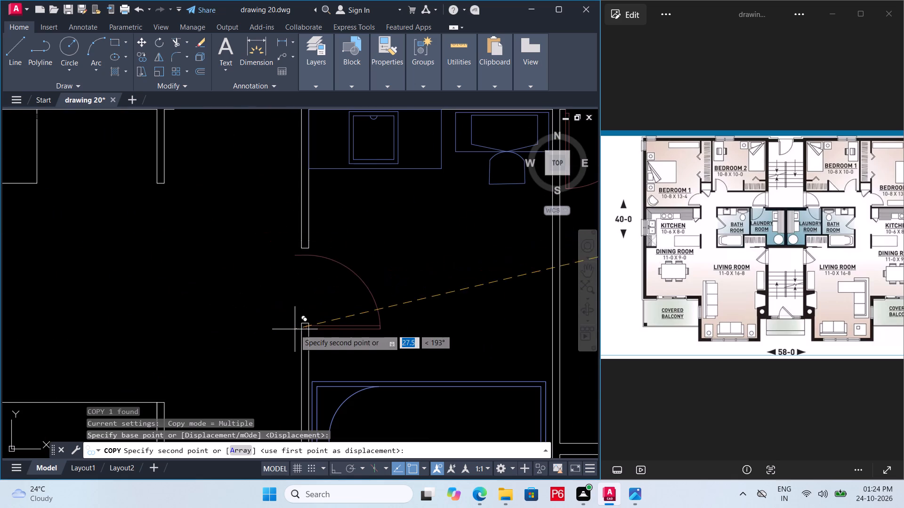
pyautogui.click(301, 323)
pyautogui.press('Escape')
pyautogui.scroll(-3, 198, 326)
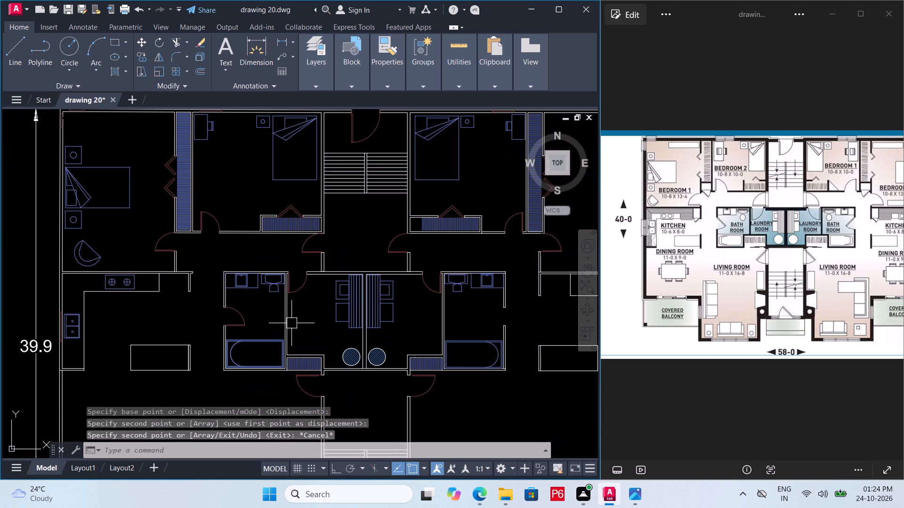
# Save the drawing.
pyautogui.hotkey('ctrl', 's')
pyautogui.hotkey('ctrl', 's')
# Copy the left unit's lower stairwell entrance door onto the upper wall end of the right bathroom opening.
pyautogui.scroll(-1, 379, 317)
pyautogui.moveTo(365, 308); pyautogui.dragTo(285, 296, button='middle')
pyautogui.click(246, 349)
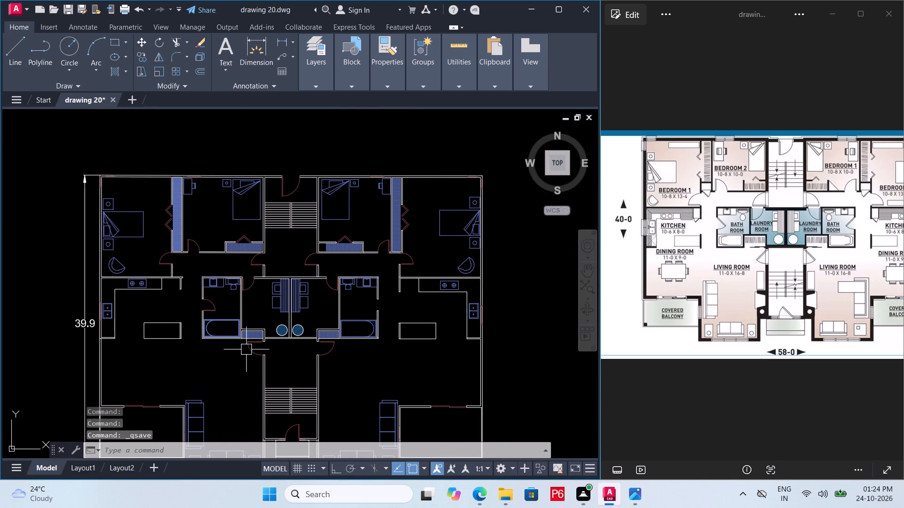
pyautogui.scroll(1, 284, 352)
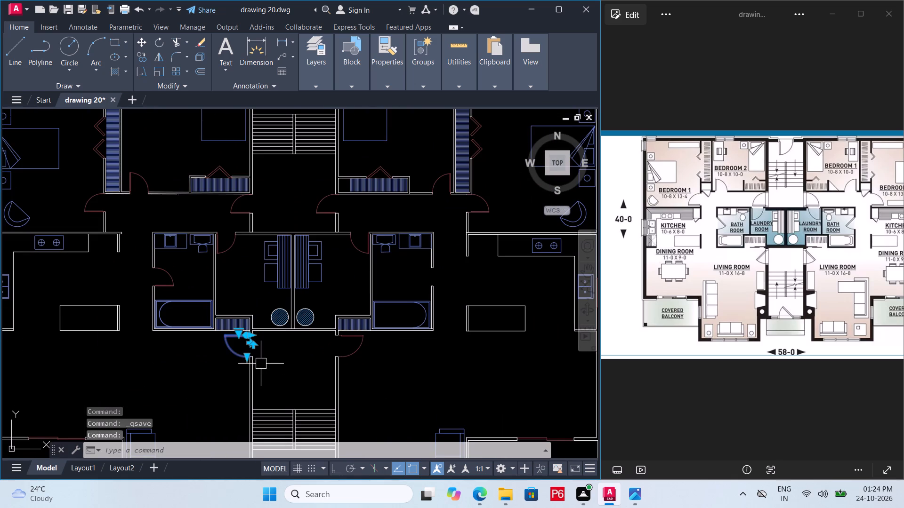
pyautogui.scroll(2, 238, 360)
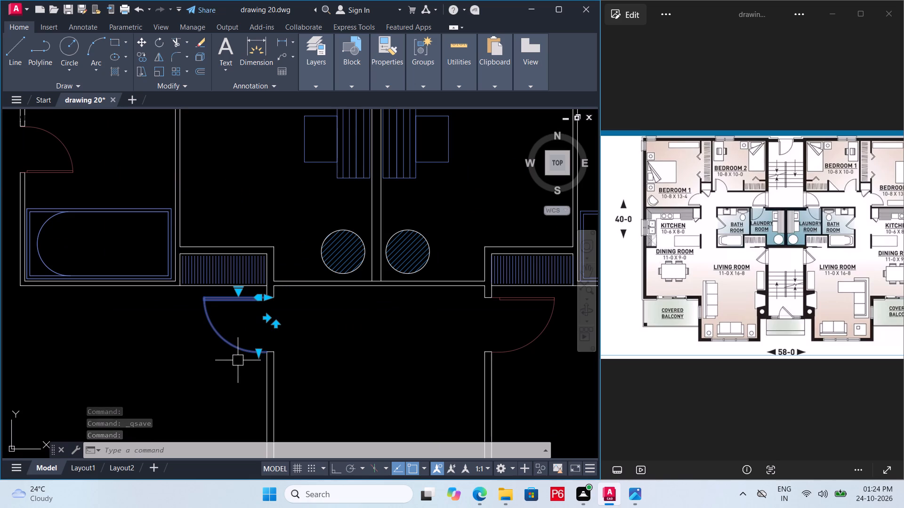
pyautogui.write('co')
pyautogui.press('space')
pyautogui.click(275, 302)
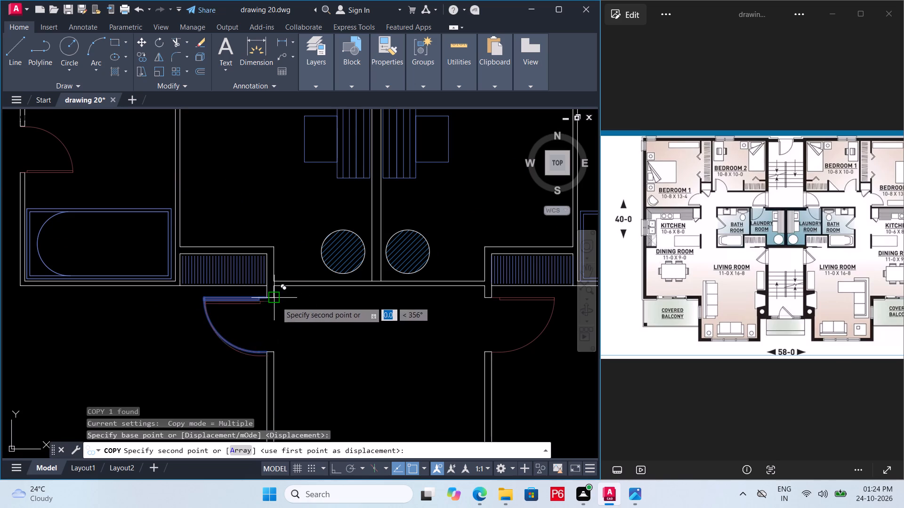
pyautogui.scroll(-3, 254, 331)
pyautogui.scroll(3, 333, 290)
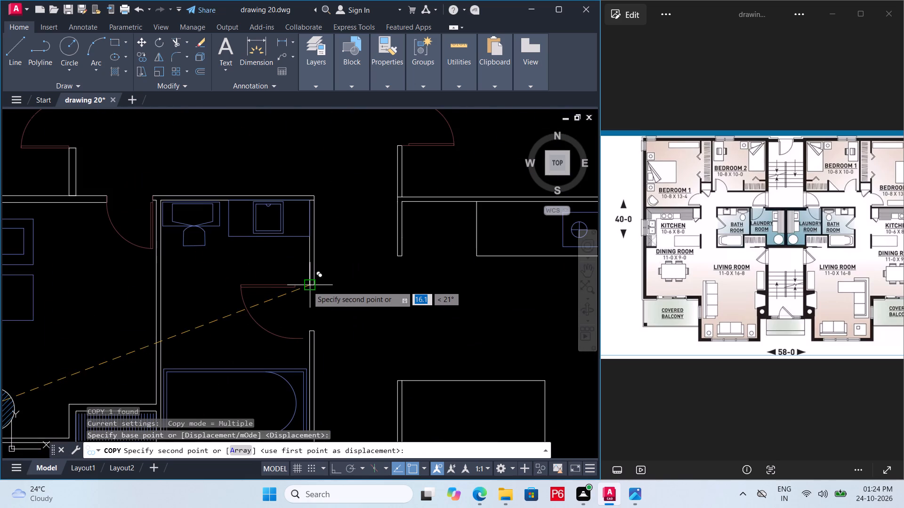
pyautogui.scroll(1, 316, 286)
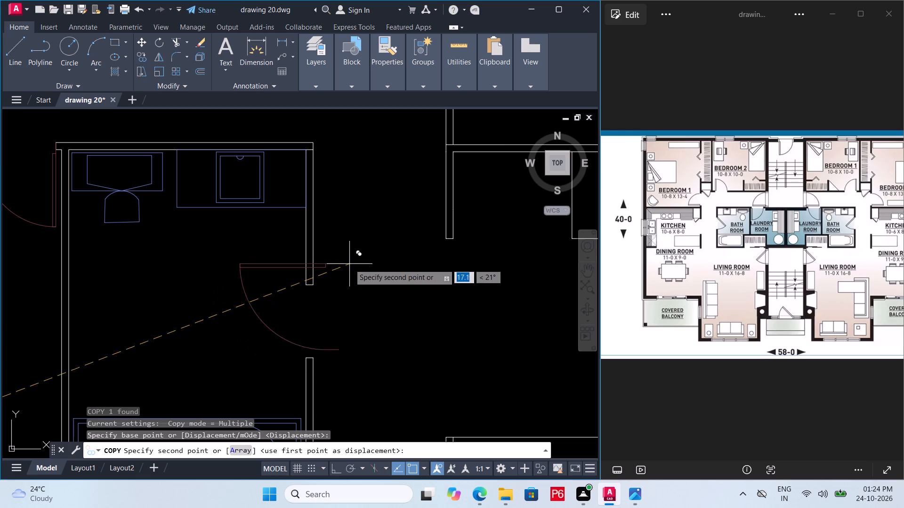
pyautogui.click(314, 284)
pyautogui.press('Escape')
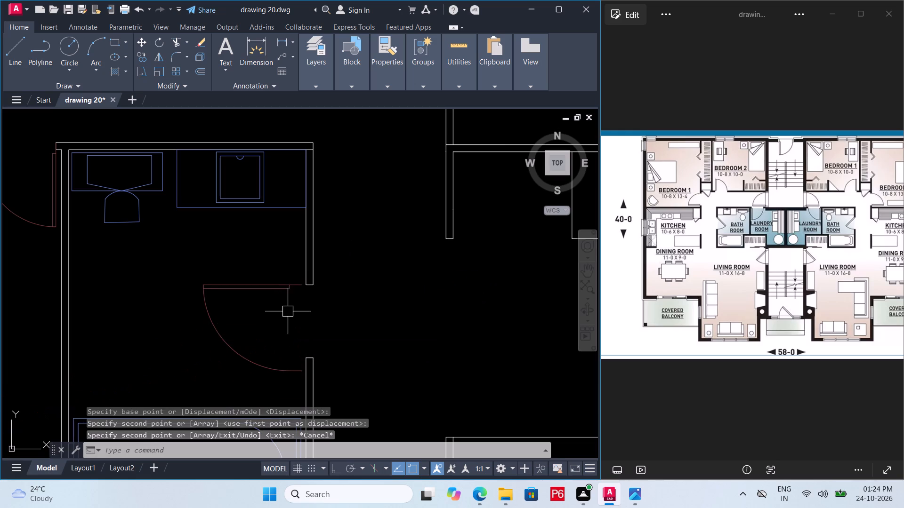
# Move the right bathroom door by its hinge corner onto the outer corner of the upper wall end, and save the drawing.
pyautogui.click(300, 286)
pyautogui.scroll(2, 303, 289)
pyautogui.write('m')
pyautogui.press('space')
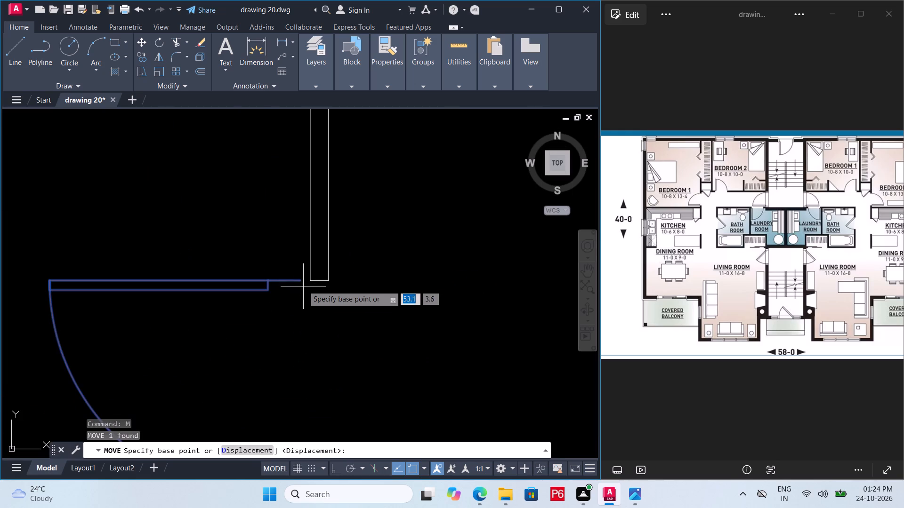
pyautogui.click(301, 282)
pyautogui.click(327, 282)
pyautogui.press('Escape')
pyautogui.scroll(-4, 373, 250)
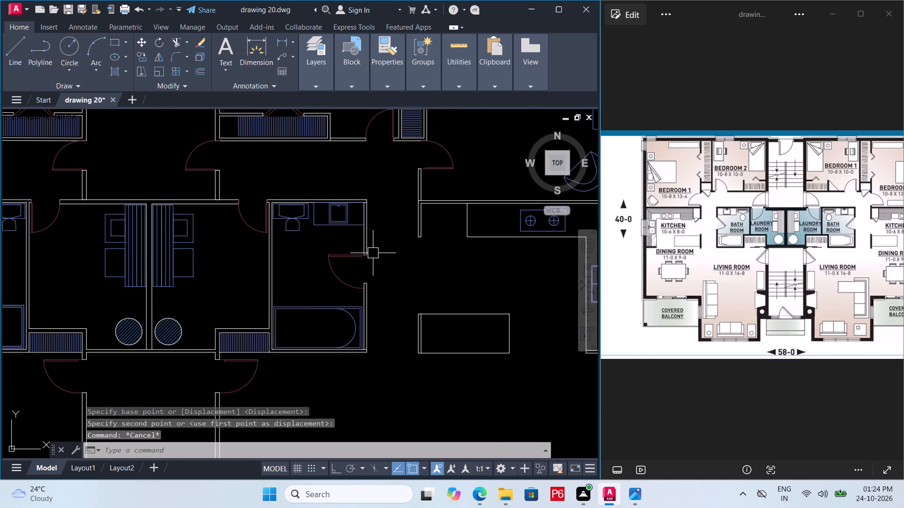
pyautogui.hotkey('ctrl', 's')
pyautogui.hotkey('ctrl', 's')
pyautogui.hotkey('ctrl', 's')
# Scale the right bathroom door by about 0.8 from its hinge corner to fit the opening, and save the drawing.
pyautogui.scroll(3, 356, 289)
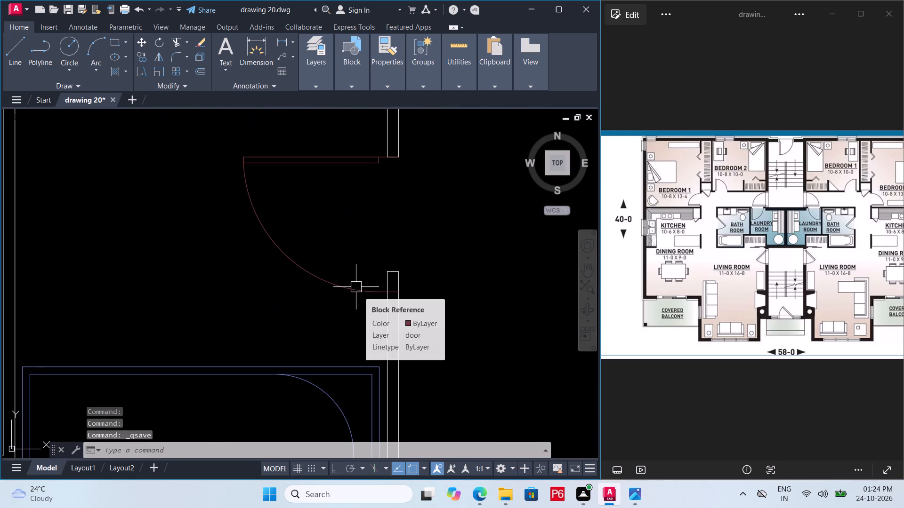
pyautogui.write('sc')
pyautogui.press('space')
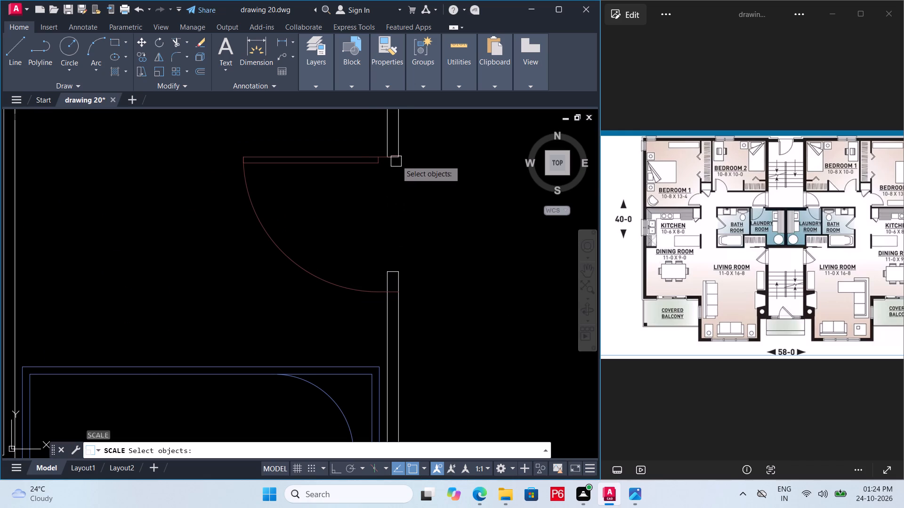
pyautogui.click(373, 157)
pyautogui.rightClick(373, 157)
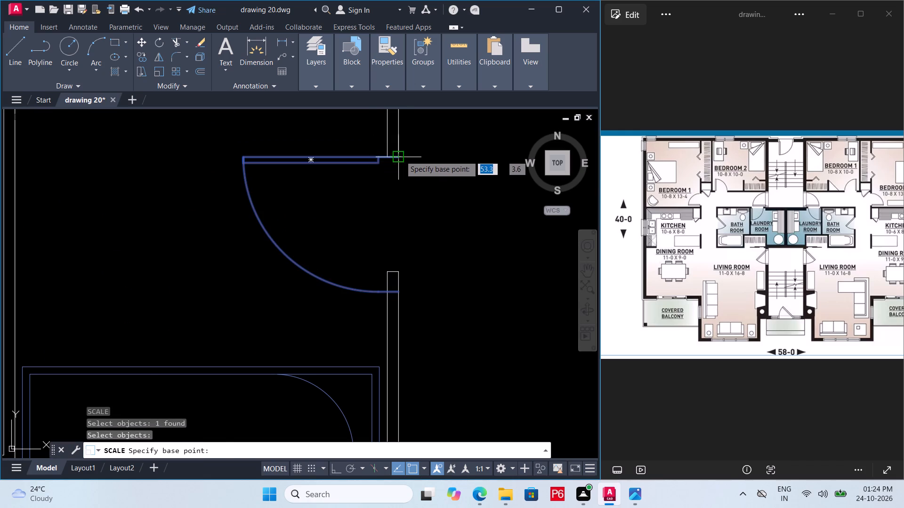
pyautogui.click(400, 156)
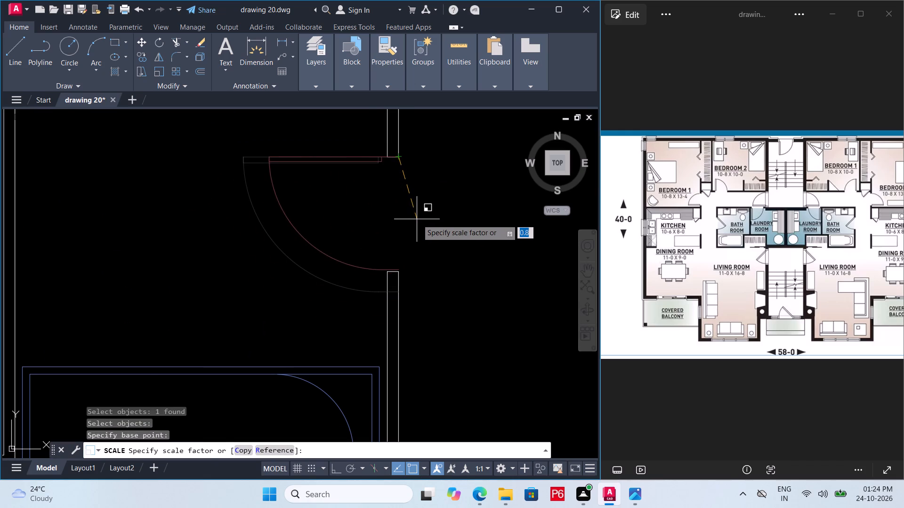
pyautogui.click(417, 220)
pyautogui.scroll(-3, 413, 219)
pyautogui.hotkey('ctrl', 's')
pyautogui.hotkey('ctrl', 's')
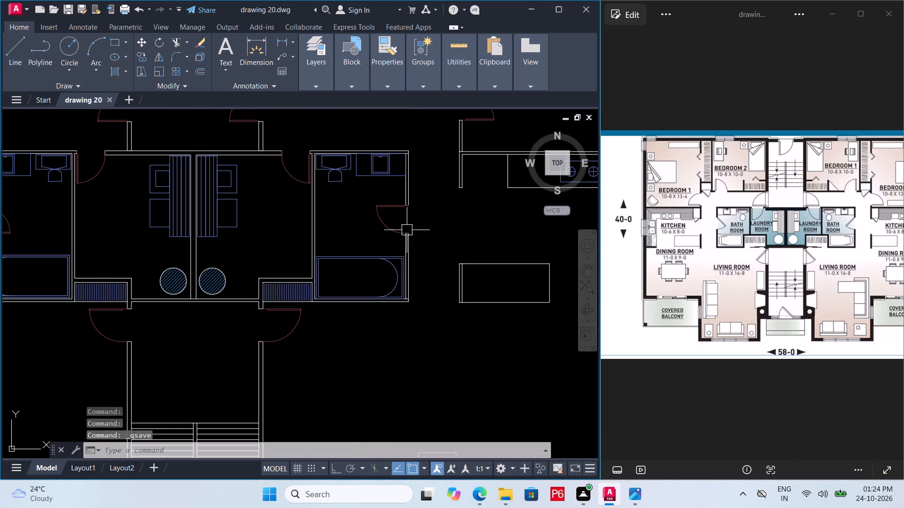
pyautogui.hotkey('ctrl', 's')
pyautogui.hotkey('ctrl', 's')
# Trim the wall line crossing the junction of the right upper stairwell wall stub and the laundry room's top wall.
pyautogui.scroll(-1, 403, 256)
pyautogui.moveTo(403, 256); pyautogui.dragTo(426, 293, button='middle')
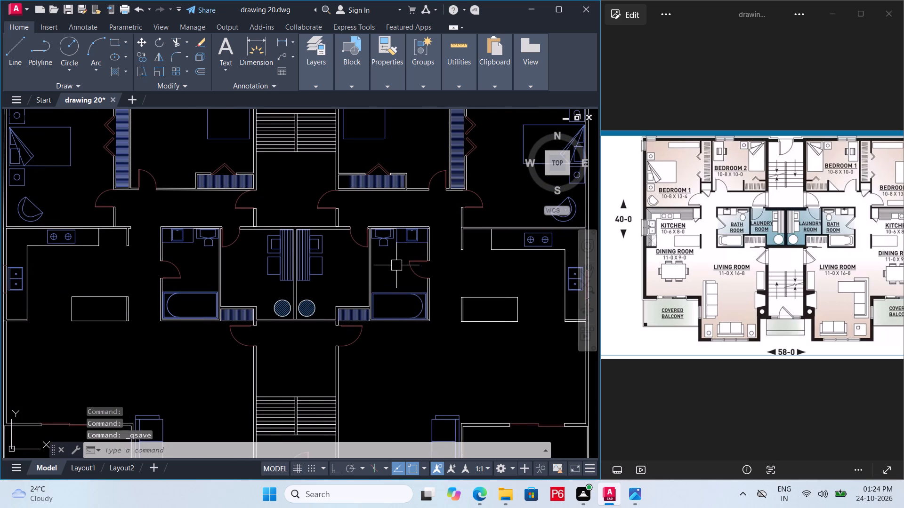
pyautogui.scroll(4, 347, 215)
pyautogui.moveTo(287, 290); pyautogui.dragTo(364, 287, button='middle')
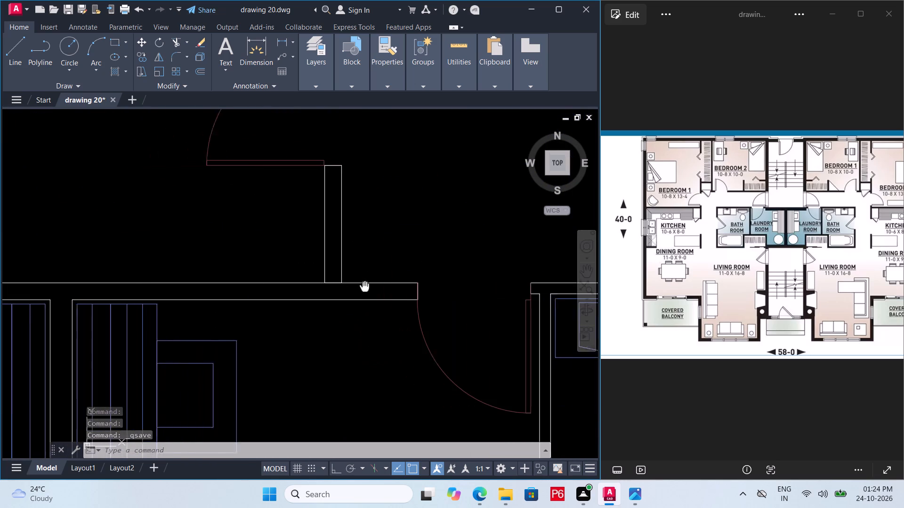
pyautogui.moveTo(364, 287); pyautogui.dragTo(379, 287, button='middle')
pyautogui.write('tr')
pyautogui.press('space')
pyautogui.press('space')
pyautogui.click(349, 283)
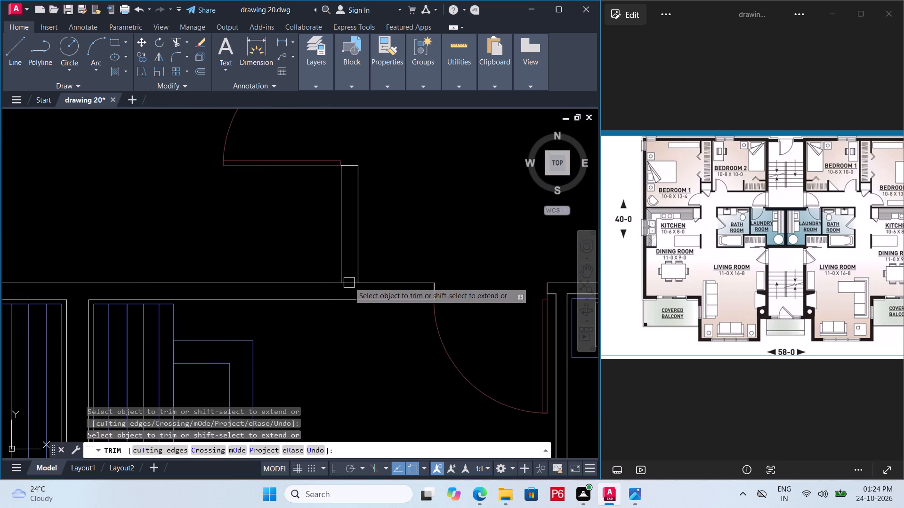
pyautogui.scroll(-4, 408, 272)
pyautogui.scroll(5, 405, 273)
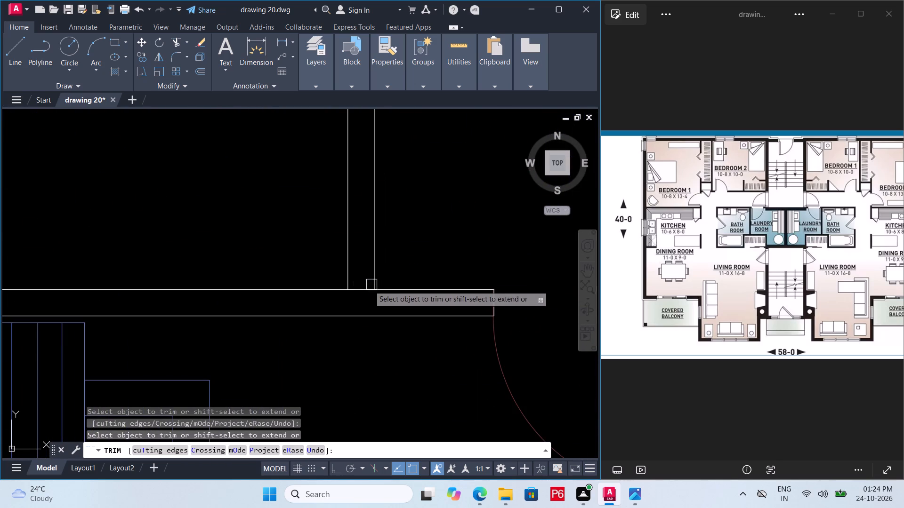
pyautogui.click(359, 287)
# Trim the wall line crossing the left upper stairwell wall stub's junction with the laundry room's top wall, and save the drawing.
pyautogui.scroll(-4, 414, 257)
pyautogui.scroll(6, 275, 270)
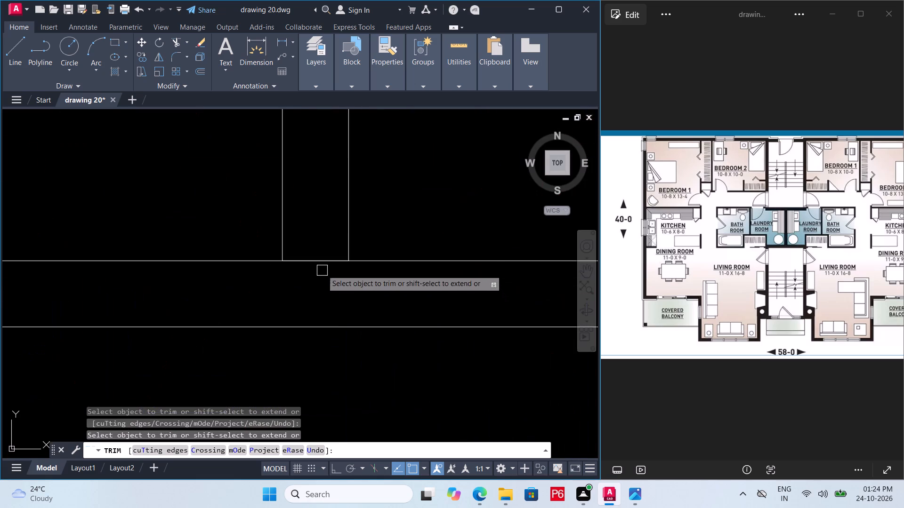
pyautogui.moveTo(322, 270); pyautogui.dragTo(320, 259)
pyautogui.click(320, 247)
pyautogui.scroll(-3, 307, 285)
pyautogui.click(308, 285)
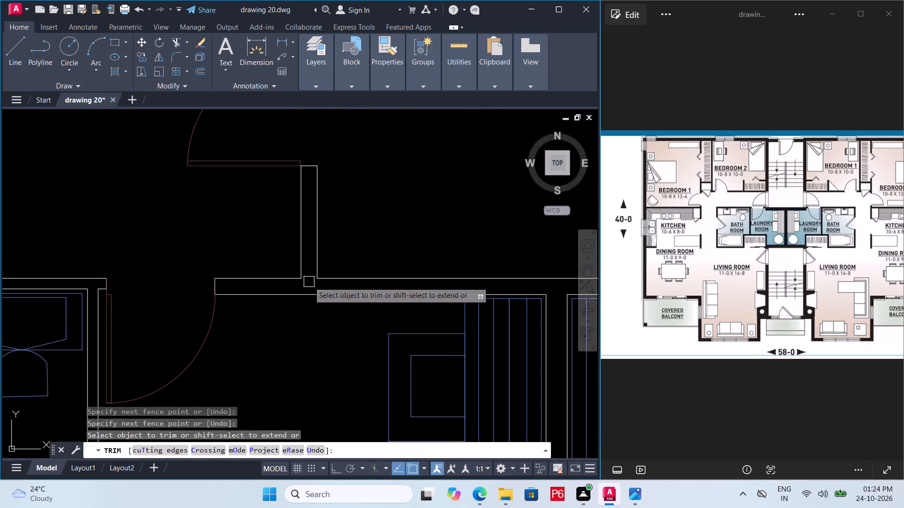
pyautogui.scroll(-2, 275, 275)
pyautogui.scroll(-1, 262, 325)
pyautogui.moveTo(262, 325); pyautogui.dragTo(262, 325, button='middle')
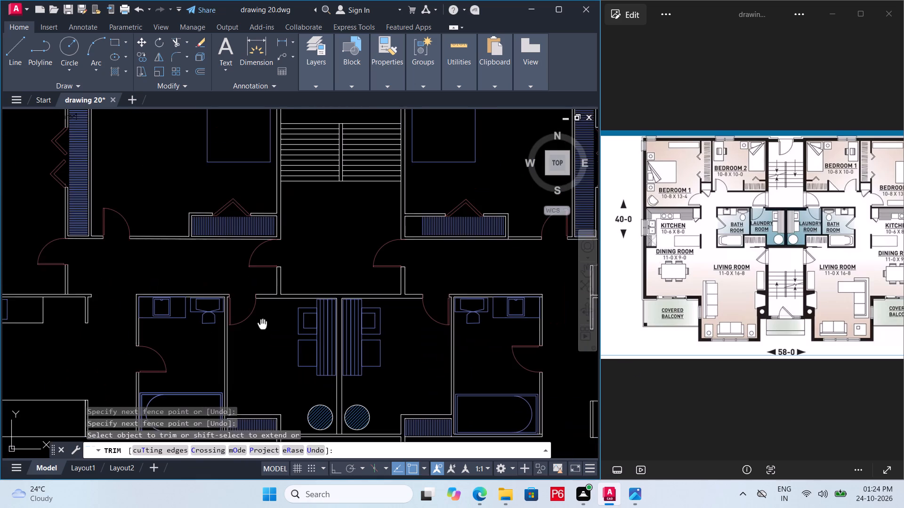
pyautogui.moveTo(262, 325); pyautogui.dragTo(264, 301, button='middle')
pyautogui.scroll(-3, 309, 286)
pyautogui.scroll(4, 306, 399)
pyautogui.scroll(4, 311, 251)
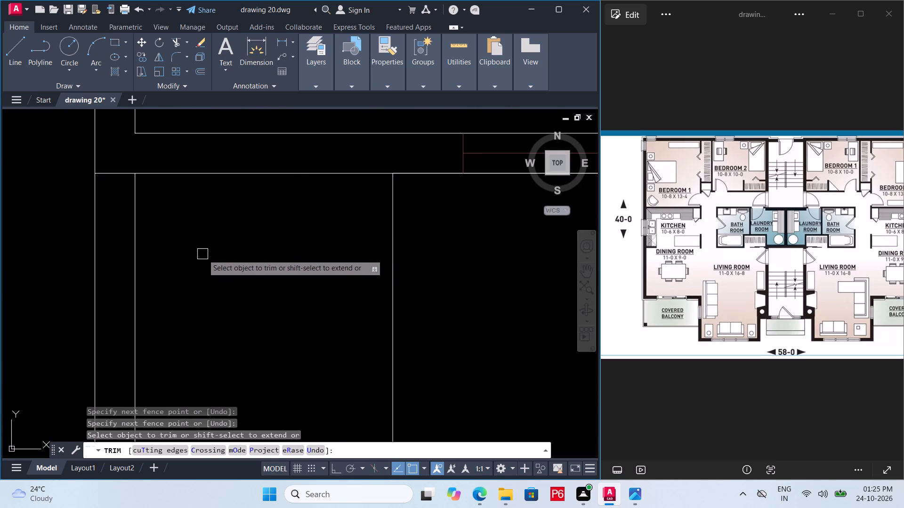
pyautogui.scroll(-4, 204, 257)
pyautogui.press('Escape')
pyautogui.hotkey('ctrl', 's')
pyautogui.hotkey('ctrl', 's')
pyautogui.hotkey('ctrl', 's')
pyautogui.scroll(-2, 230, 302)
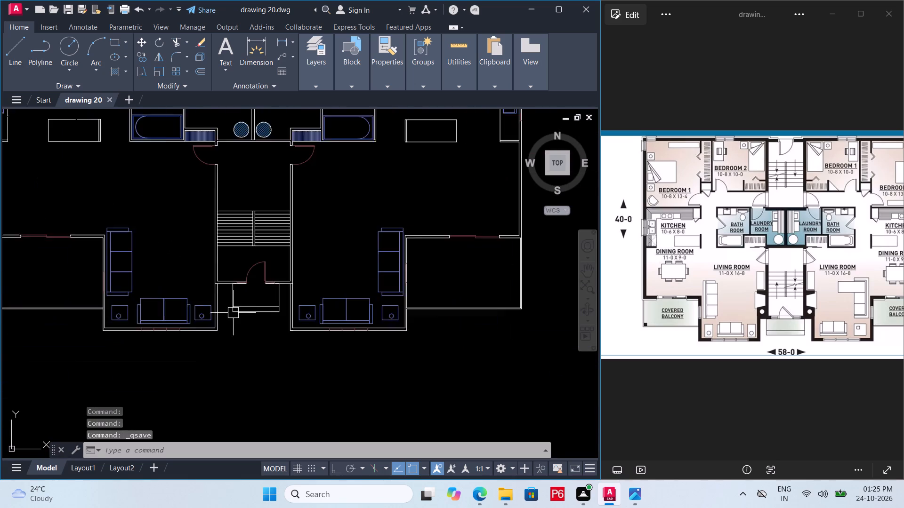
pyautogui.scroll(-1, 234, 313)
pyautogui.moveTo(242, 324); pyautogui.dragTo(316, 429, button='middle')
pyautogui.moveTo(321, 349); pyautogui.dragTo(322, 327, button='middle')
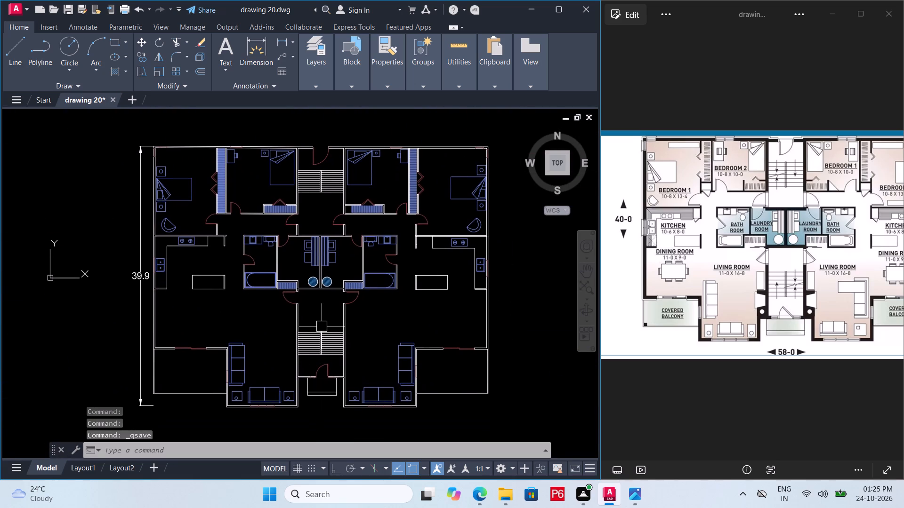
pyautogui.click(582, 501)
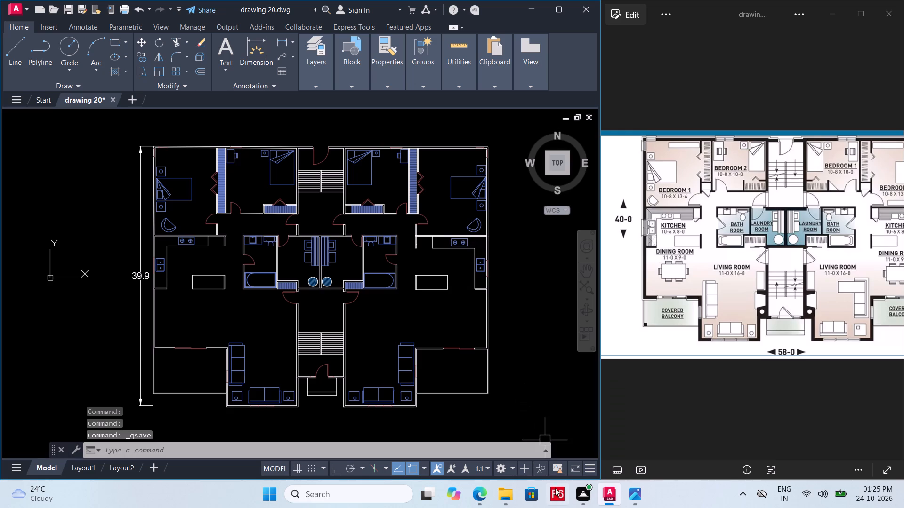
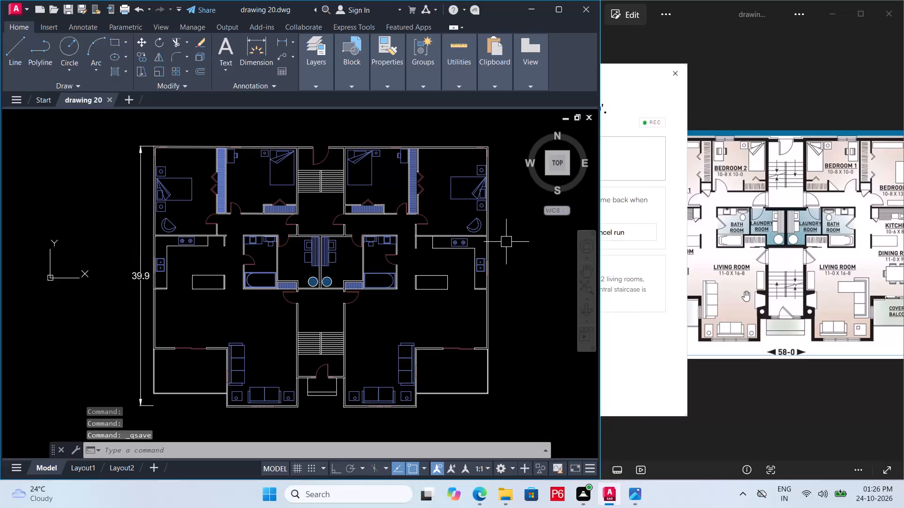
# Save the drawing.
pyautogui.click(744, 291)
pyautogui.click(115, 295)
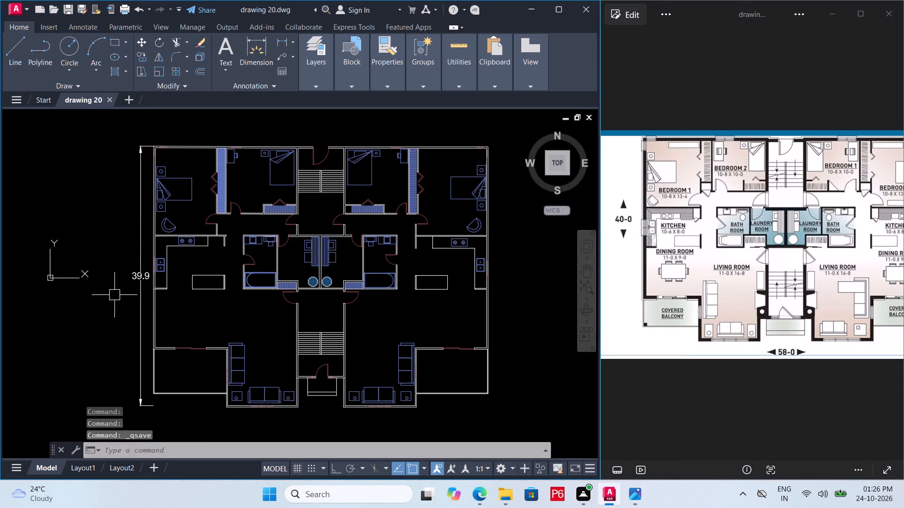
pyautogui.hotkey('ctrl', 's')
pyautogui.hotkey('ctrl', 's')
pyautogui.hotkey('ctrl', 's')
pyautogui.hotkey('ctrl', 's')
pyautogui.hotkey('ctrl', 's')
pyautogui.moveTo(200, 275); pyautogui.dragTo(205, 262, button='middle')
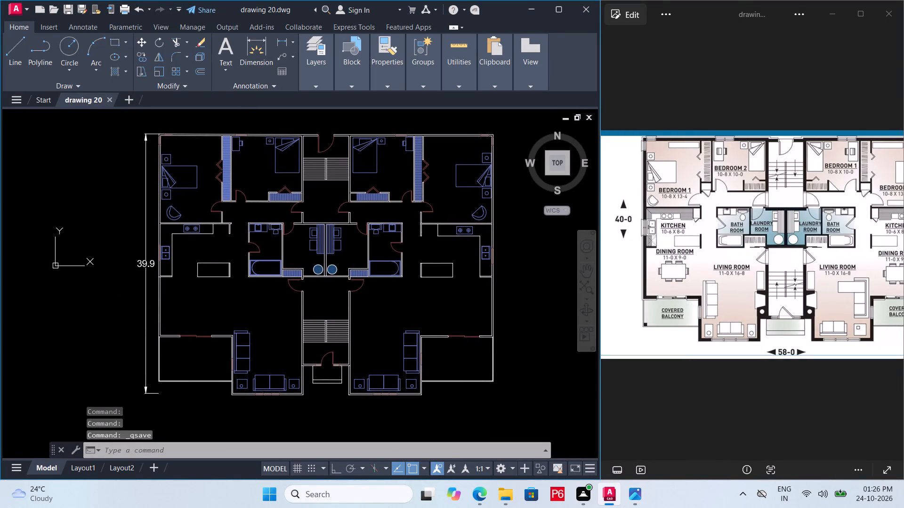
pyautogui.scroll(1, 209, 272)
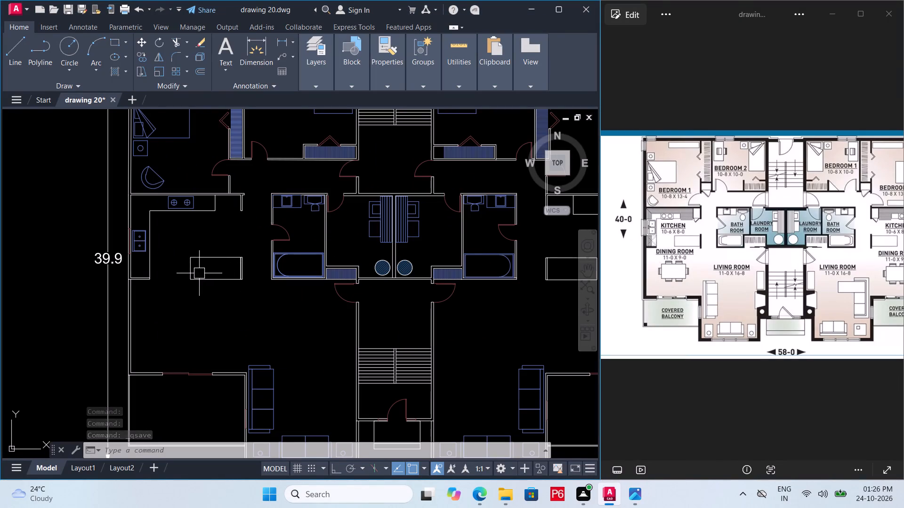
pyautogui.scroll(1, 199, 273)
pyautogui.click(202, 256)
pyautogui.doubleClick(210, 250)
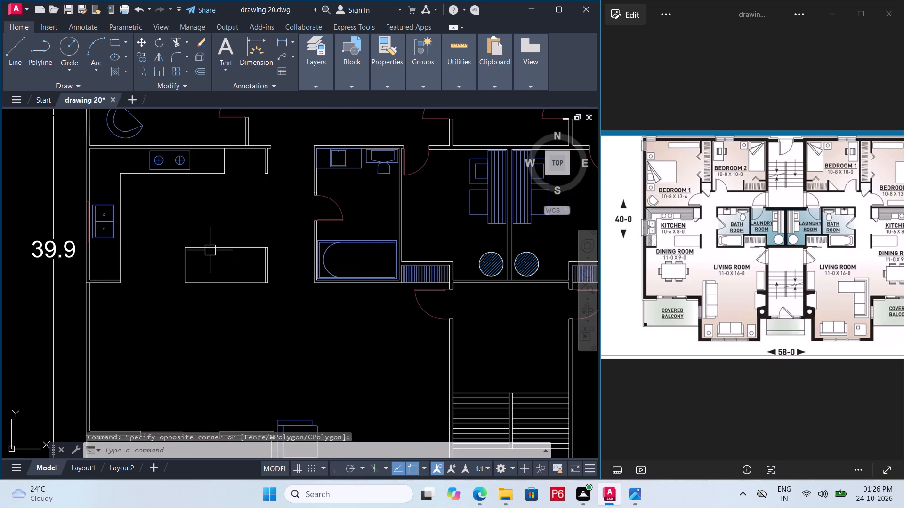
pyautogui.click(209, 247)
pyautogui.hotkey('ctrl', 's')
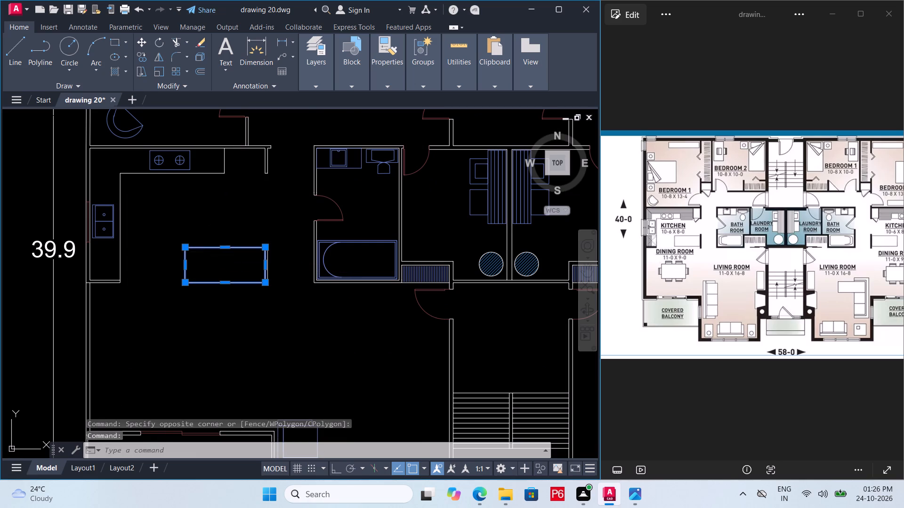
pyautogui.hotkey('ctrl', 's')
pyautogui.hotkey('ctrl', 's')
pyautogui.hotkey('ctrl', 's')
pyautogui.hotkey('ctrl', 's')
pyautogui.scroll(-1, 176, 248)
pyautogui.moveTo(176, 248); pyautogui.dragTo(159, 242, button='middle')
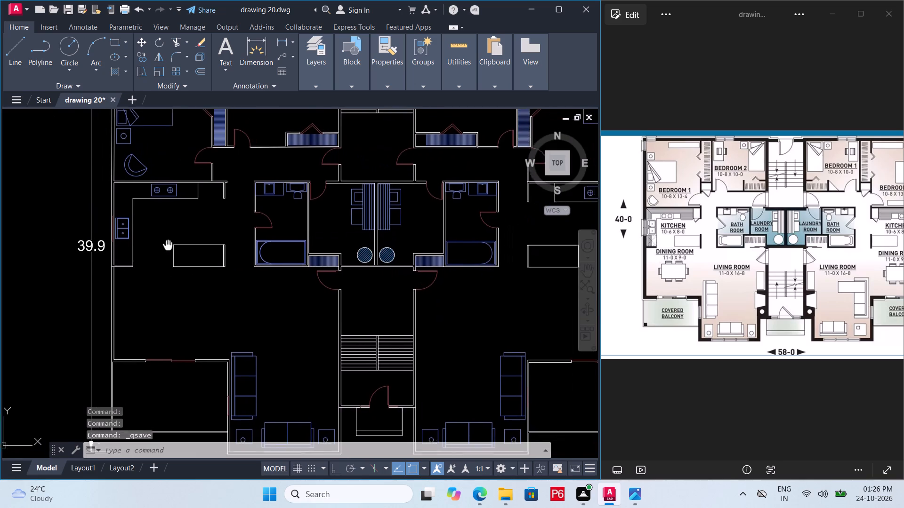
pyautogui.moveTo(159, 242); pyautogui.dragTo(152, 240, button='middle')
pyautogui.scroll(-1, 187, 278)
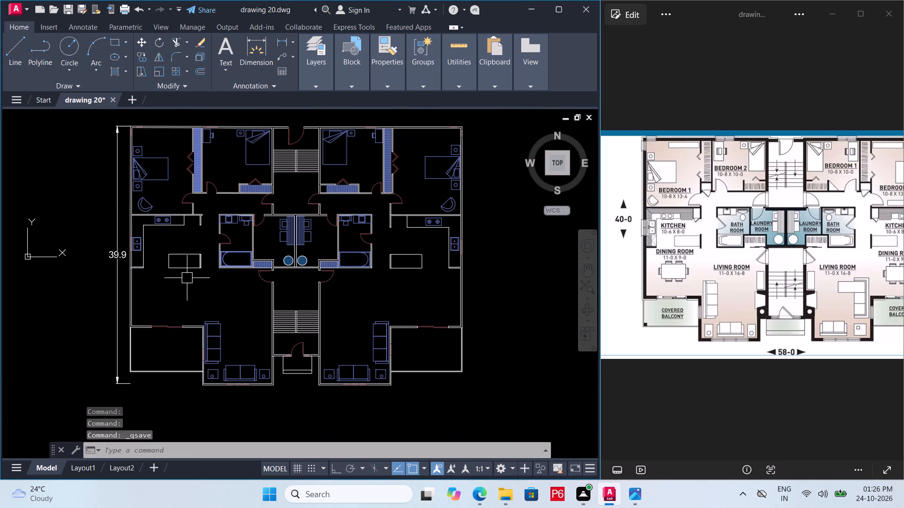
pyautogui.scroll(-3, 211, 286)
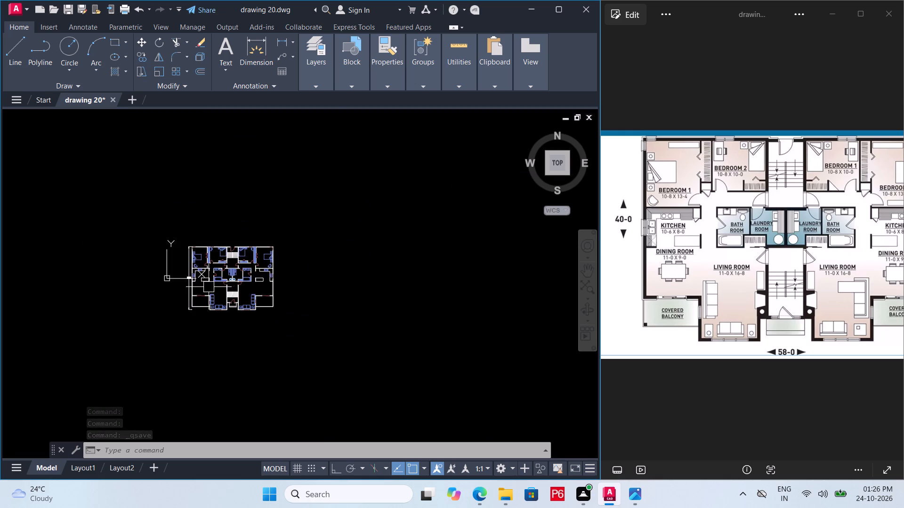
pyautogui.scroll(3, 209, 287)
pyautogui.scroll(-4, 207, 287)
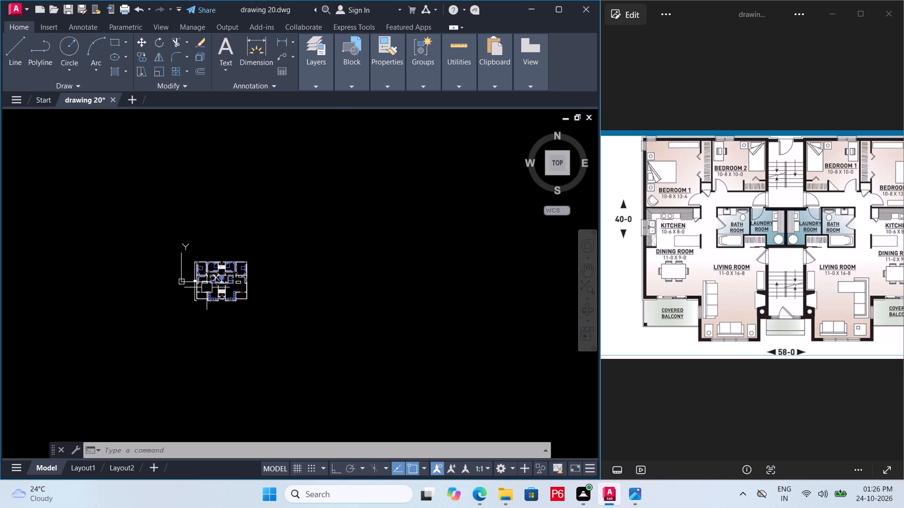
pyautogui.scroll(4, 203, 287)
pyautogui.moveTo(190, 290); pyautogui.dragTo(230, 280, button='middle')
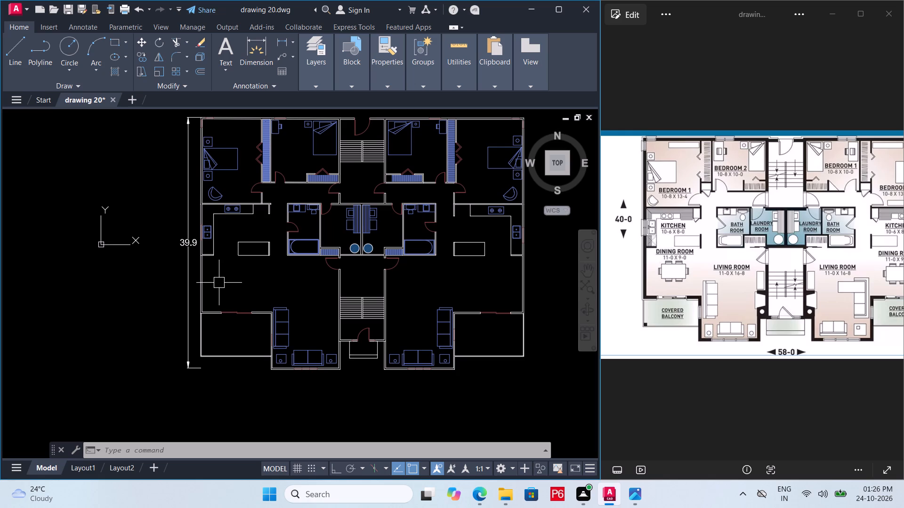
# Draw a rectangular dining table about 6.2 by 3.5 in the left unit's dining area, below the kitchen island.
pyautogui.scroll(3, 218, 282)
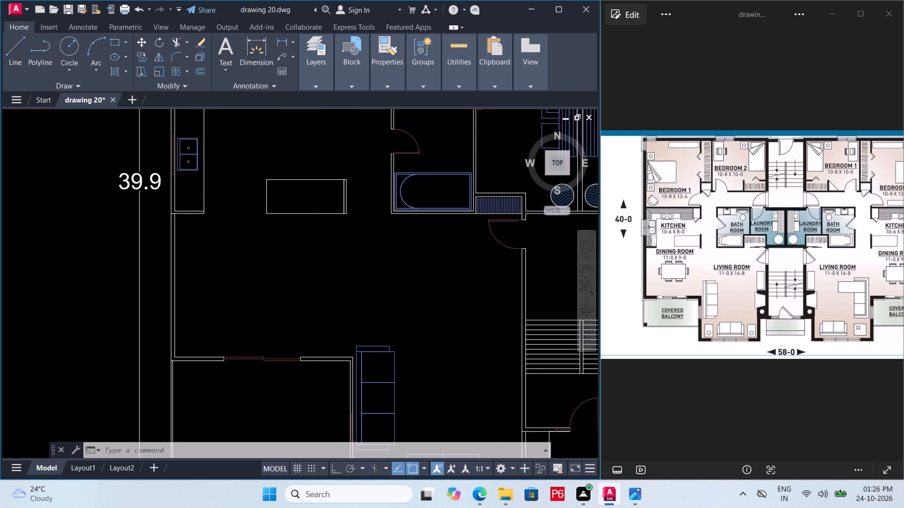
pyautogui.write('rec')
pyautogui.press('space')
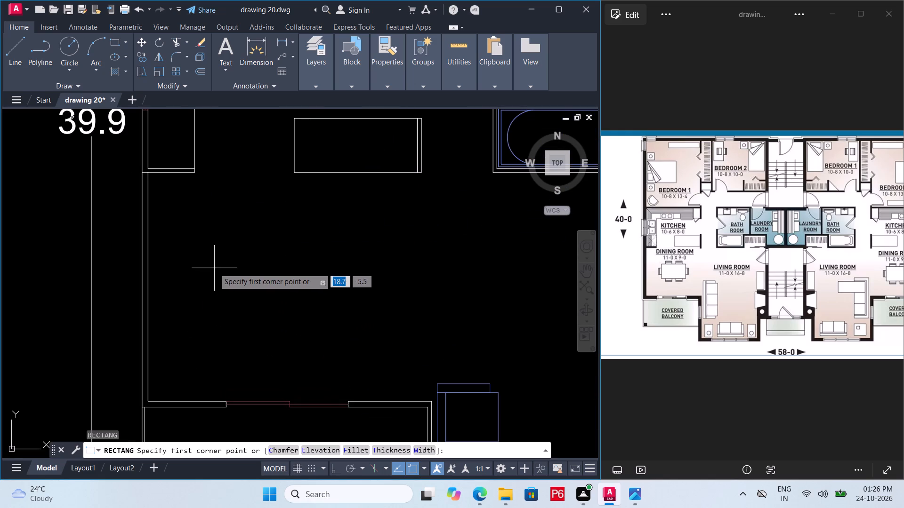
pyautogui.scroll(-1, 210, 269)
pyautogui.click(213, 258)
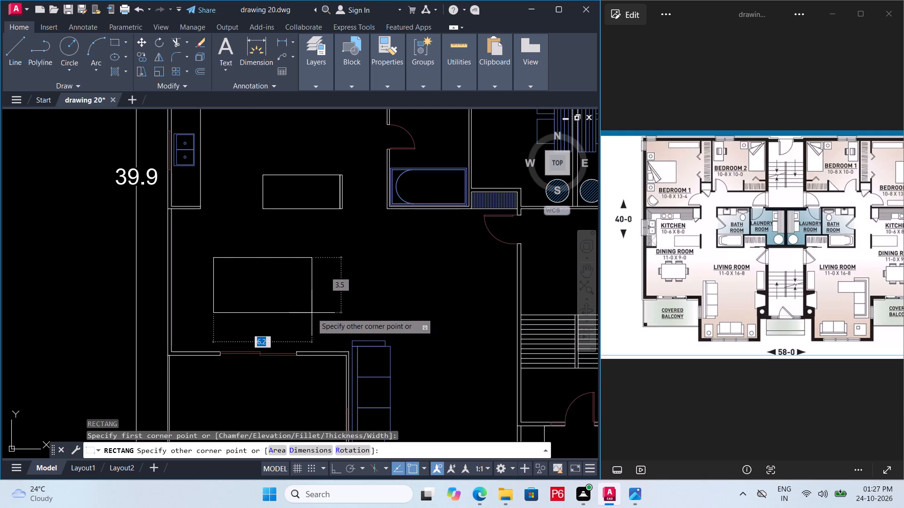
pyautogui.click(312, 313)
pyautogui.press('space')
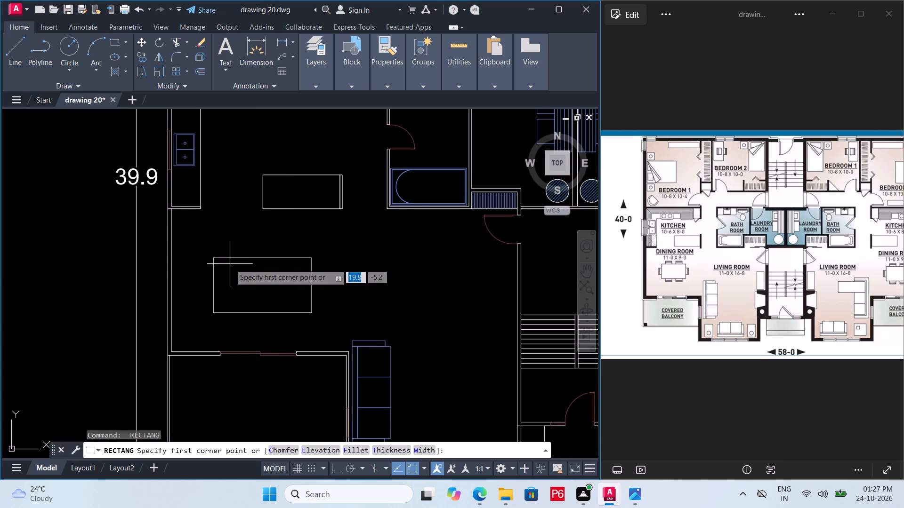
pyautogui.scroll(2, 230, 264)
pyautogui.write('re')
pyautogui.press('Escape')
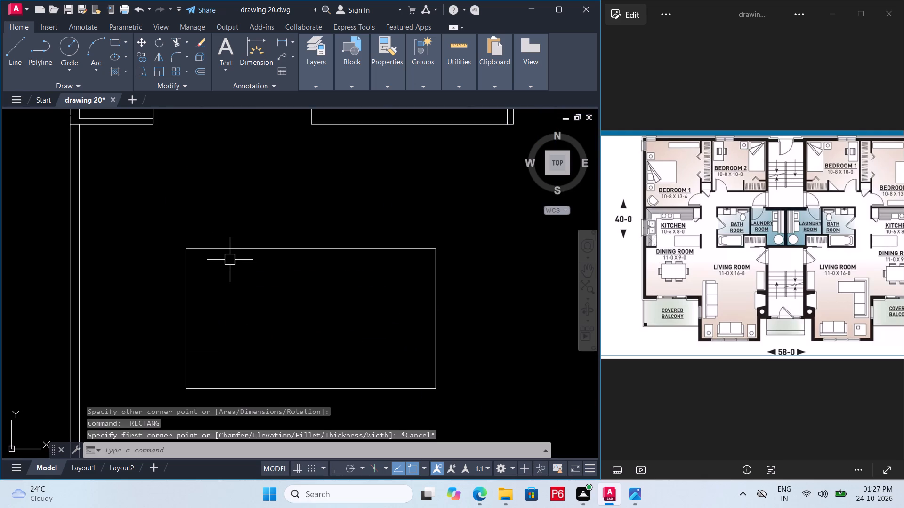
# Draw a chair against the table's upper edge near its left end: a seat rectangle about 1.8 wide with a backrest strip about 0.3 deep.
pyautogui.write('rec')
pyautogui.press('space')
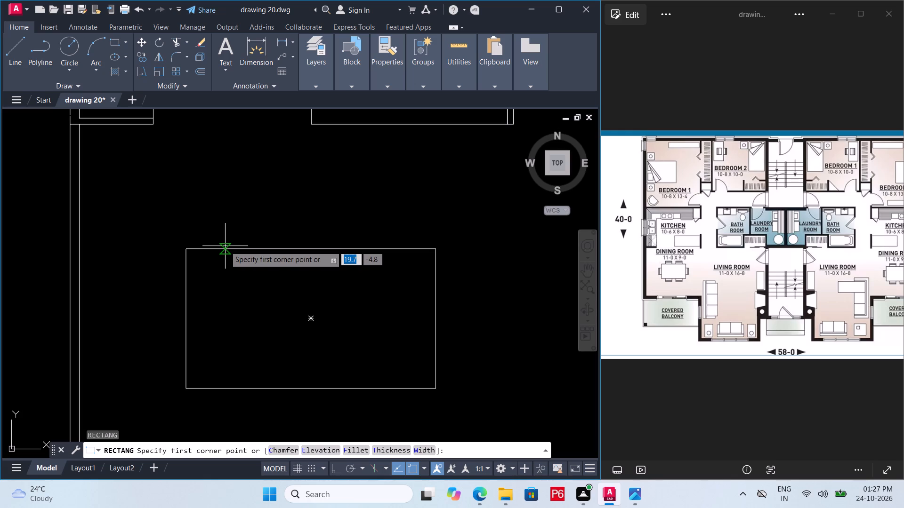
pyautogui.click(225, 248)
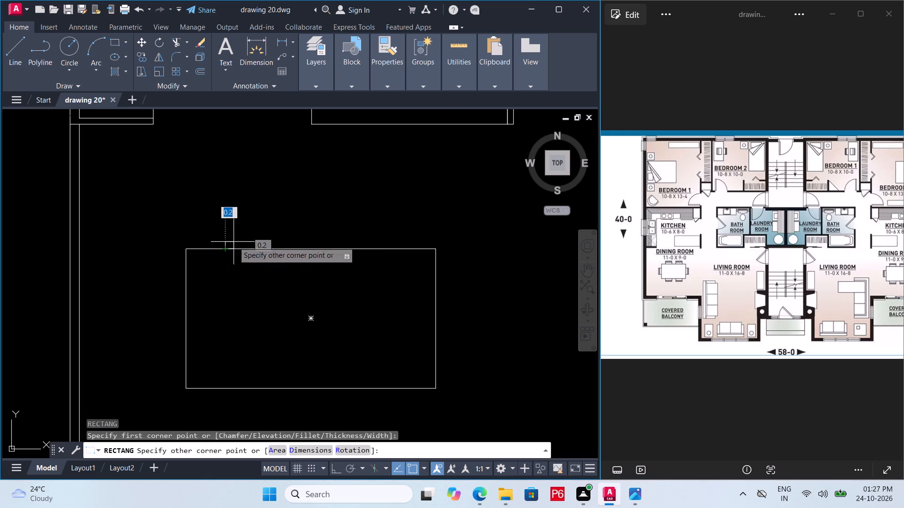
pyautogui.click(296, 207)
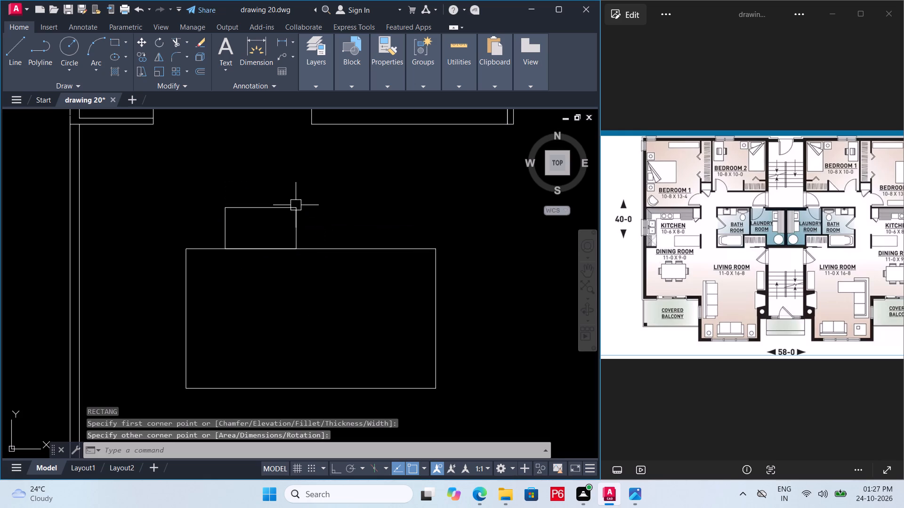
pyautogui.write('rec')
pyautogui.press('space')
pyautogui.click(296, 206)
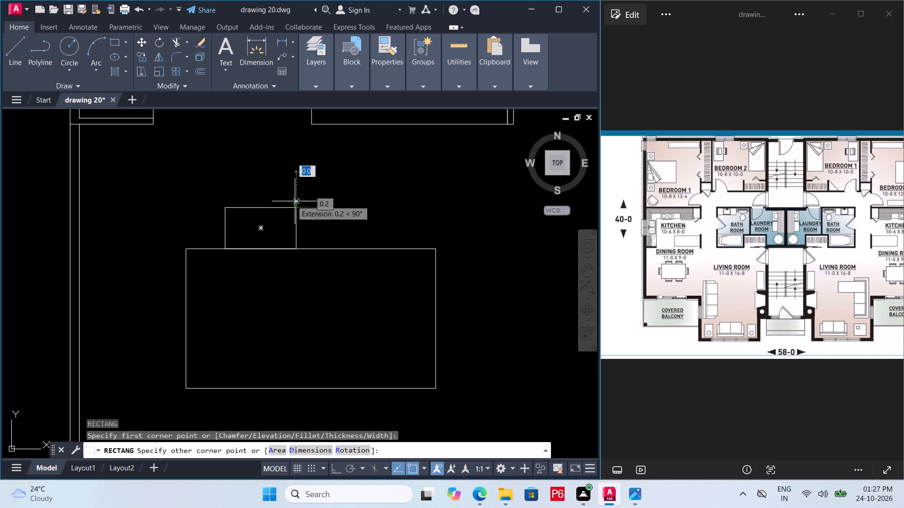
pyautogui.doubleClick(229, 197)
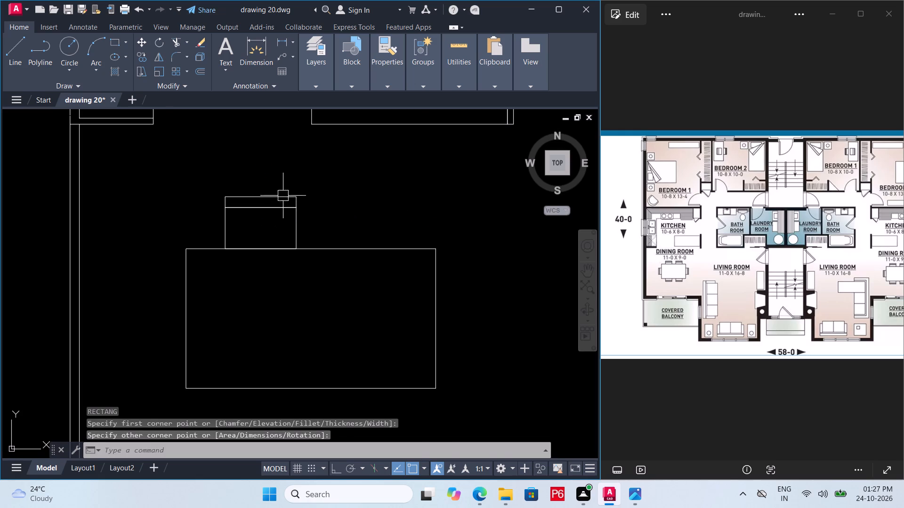
# Copy the chair's seat and backrest horizontally, with Ortho on, to form a second chair along the table's upper edge.
pyautogui.scroll(-1, 282, 196)
pyautogui.moveTo(282, 196); pyautogui.dragTo(267, 196, button='middle')
pyautogui.click(308, 190)
pyautogui.doubleClick(266, 211)
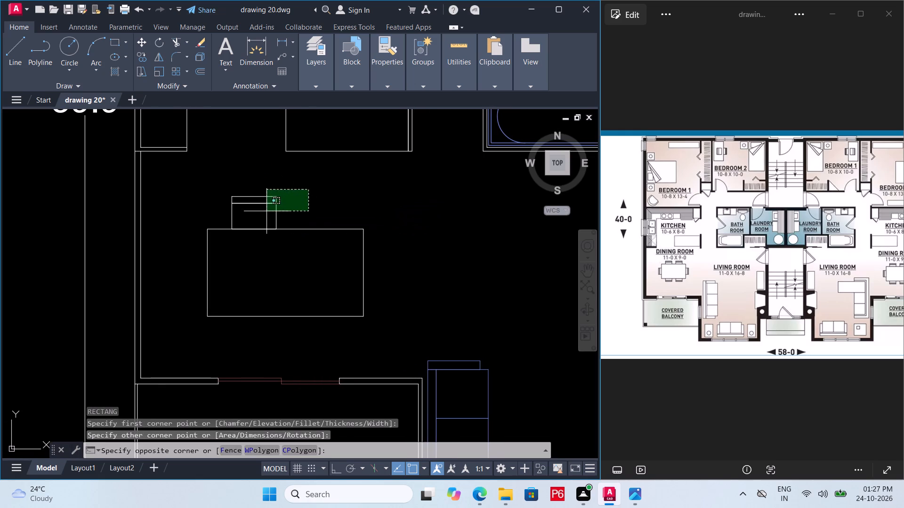
pyautogui.write('co')
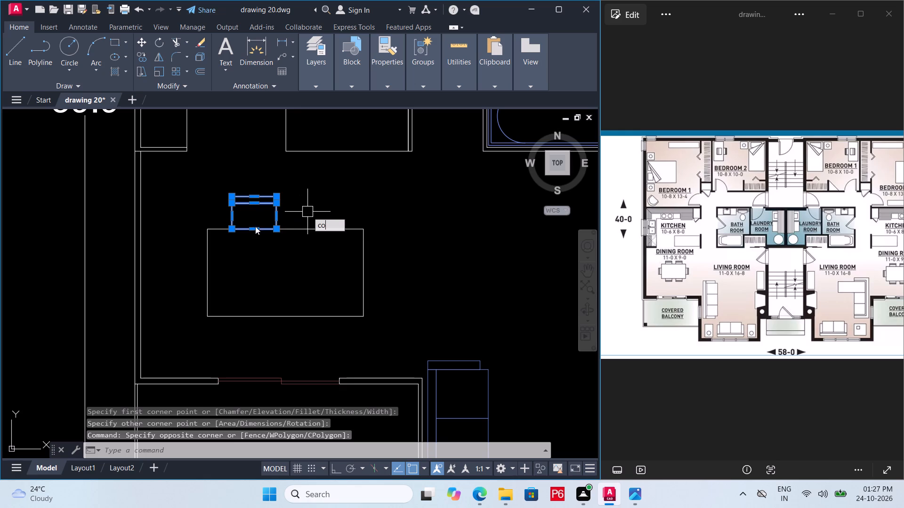
pyautogui.press('space')
pyautogui.click(234, 230)
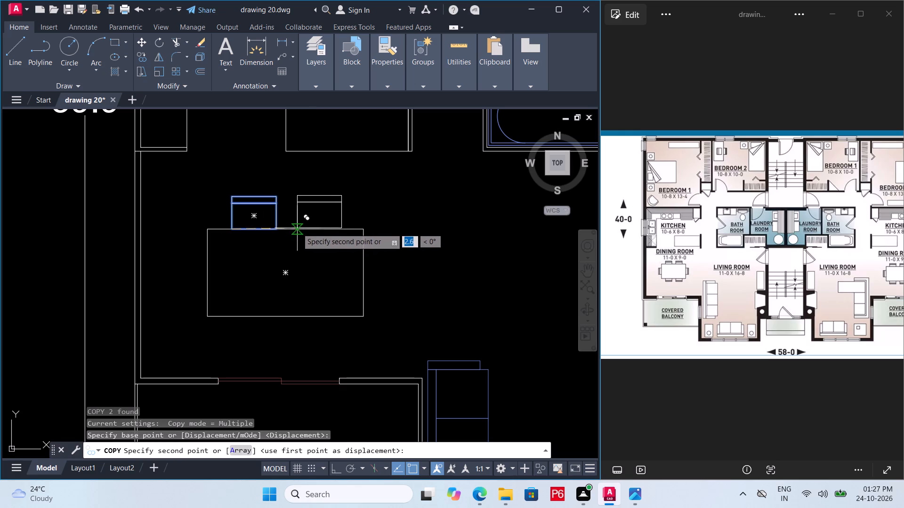
pyautogui.press('F8')
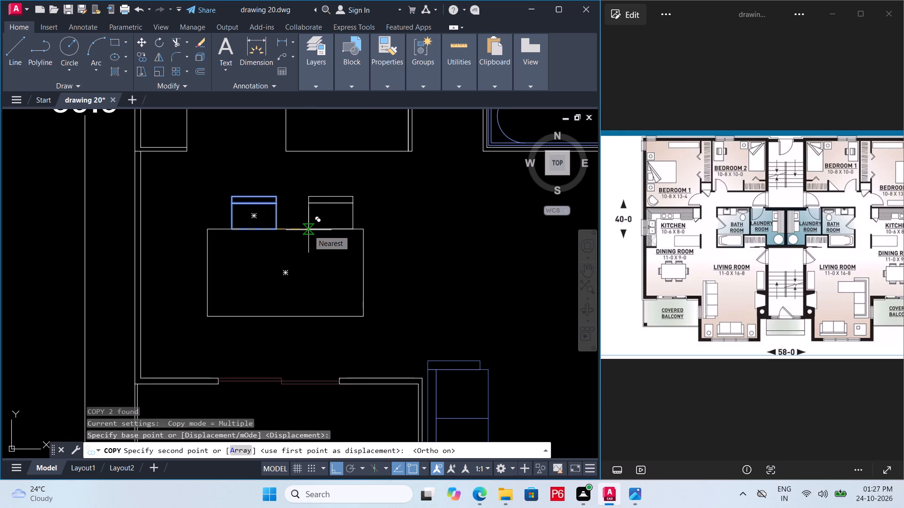
pyautogui.click(302, 231)
pyautogui.press('Escape')
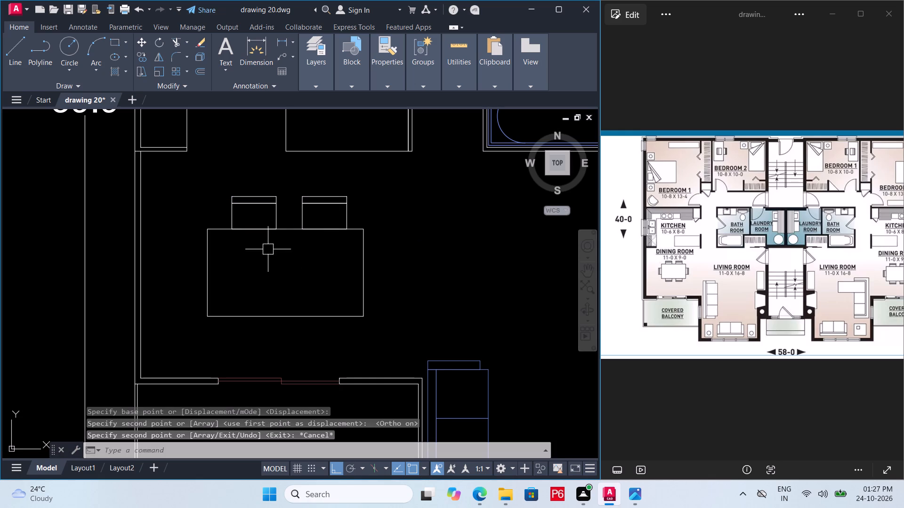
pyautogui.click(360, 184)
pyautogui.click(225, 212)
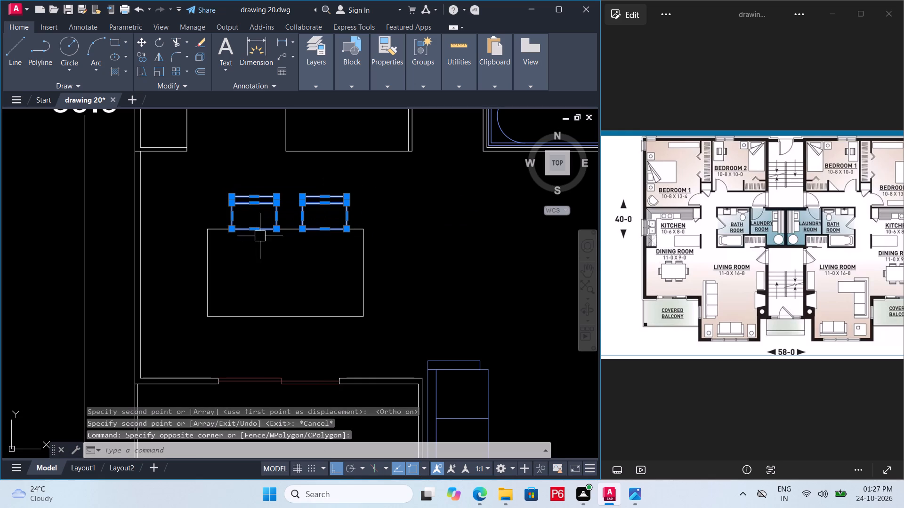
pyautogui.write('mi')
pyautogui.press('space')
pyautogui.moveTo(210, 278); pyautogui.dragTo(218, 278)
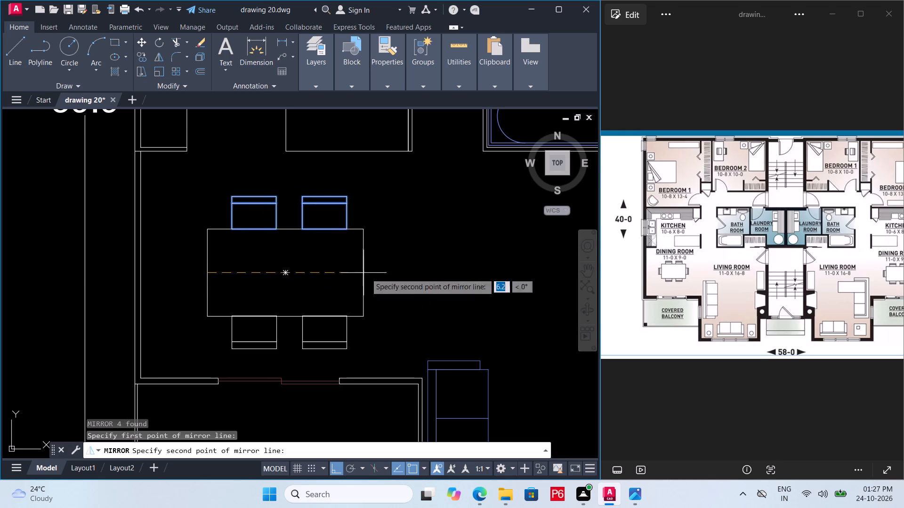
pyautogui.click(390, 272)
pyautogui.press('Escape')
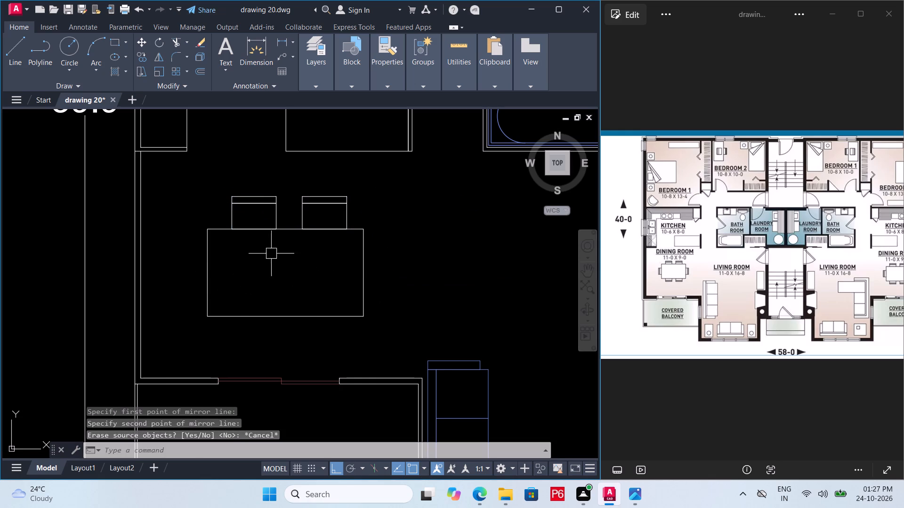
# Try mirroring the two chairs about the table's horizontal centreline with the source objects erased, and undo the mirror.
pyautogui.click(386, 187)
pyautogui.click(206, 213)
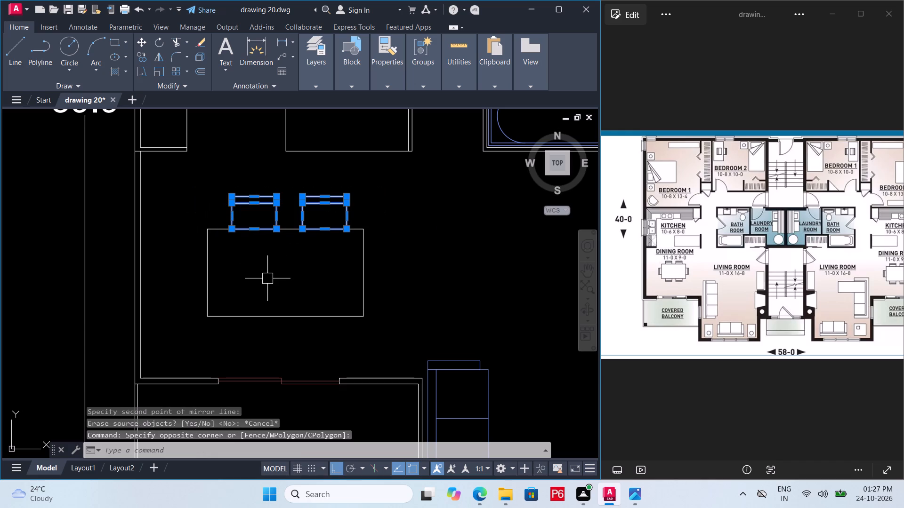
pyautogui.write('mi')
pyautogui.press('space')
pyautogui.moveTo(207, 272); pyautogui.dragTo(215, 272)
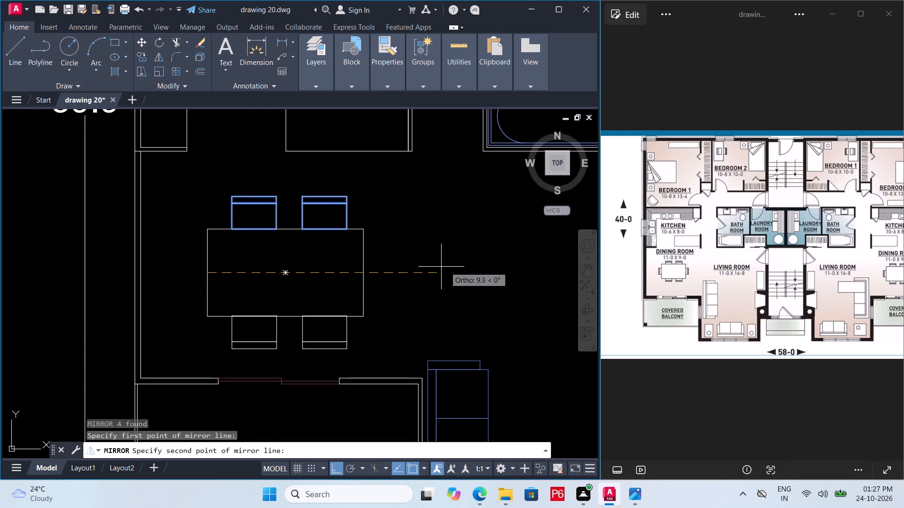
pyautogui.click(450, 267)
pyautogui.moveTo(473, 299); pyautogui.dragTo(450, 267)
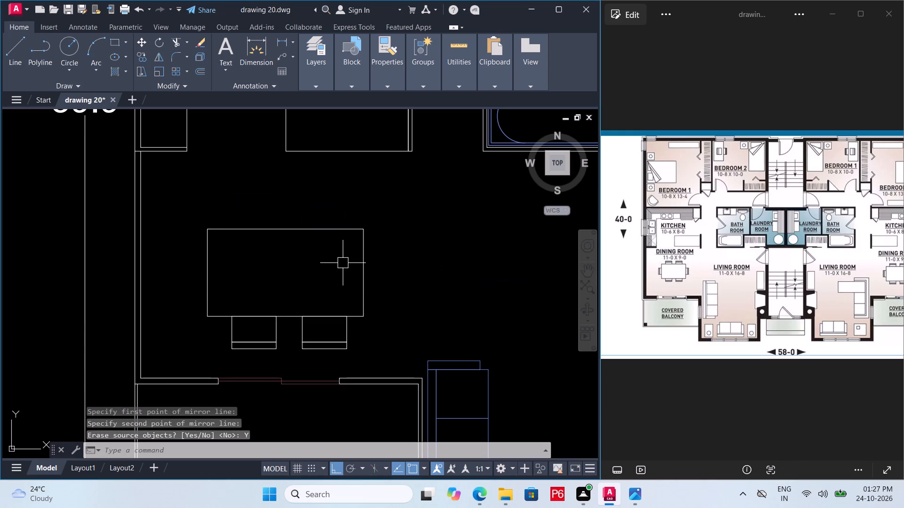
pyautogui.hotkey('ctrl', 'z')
# Mirror the two upper chairs about the dining table's horizontal centreline, keeping the originals, and save the drawing.
pyautogui.moveTo(397, 186); pyautogui.dragTo(391, 187)
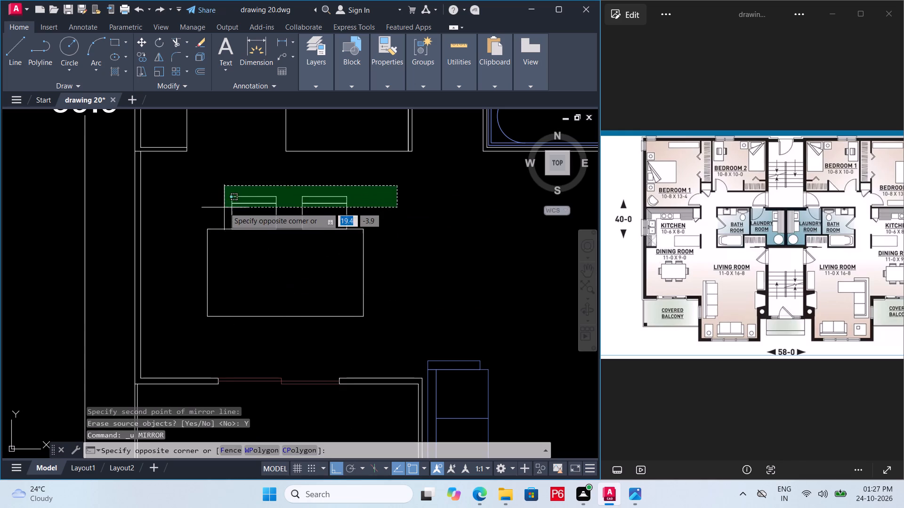
pyautogui.click(210, 208)
pyautogui.write('mi')
pyautogui.press('space')
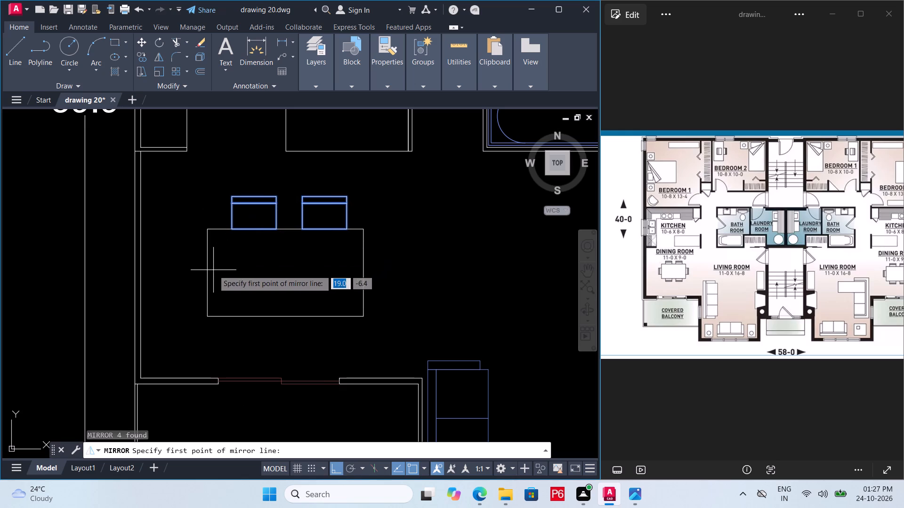
pyautogui.click(208, 277)
pyautogui.click(386, 274)
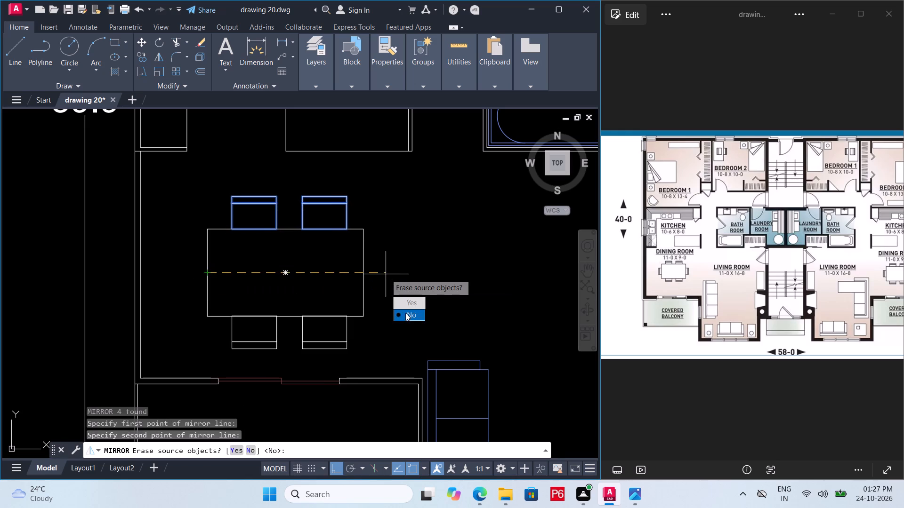
pyautogui.moveTo(405, 313); pyautogui.dragTo(386, 274)
pyautogui.hotkey('ctrl', 's')
pyautogui.hotkey('ctrl', 's')
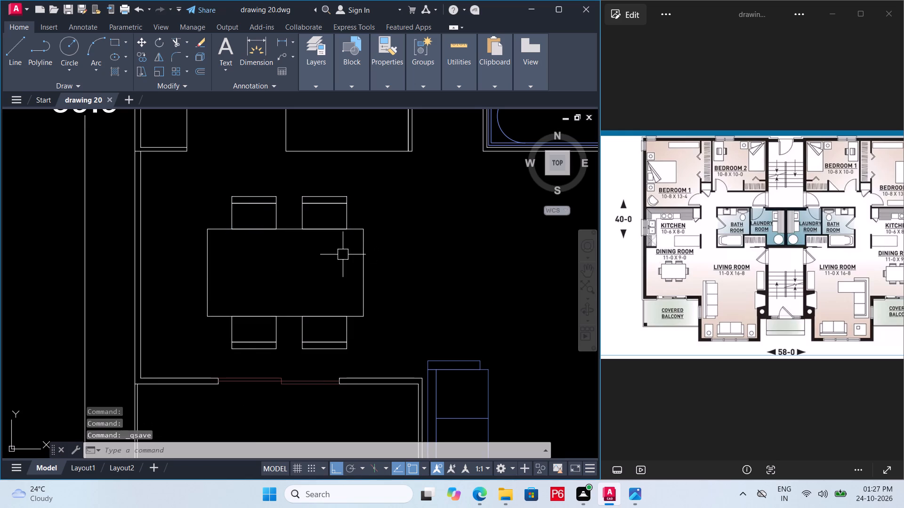
# Copy the lower chair nearest the table's right end into the open space right of the table, with Ortho off.
pyautogui.moveTo(342, 254); pyautogui.dragTo(369, 239, button='middle')
pyautogui.scroll(1, 358, 328)
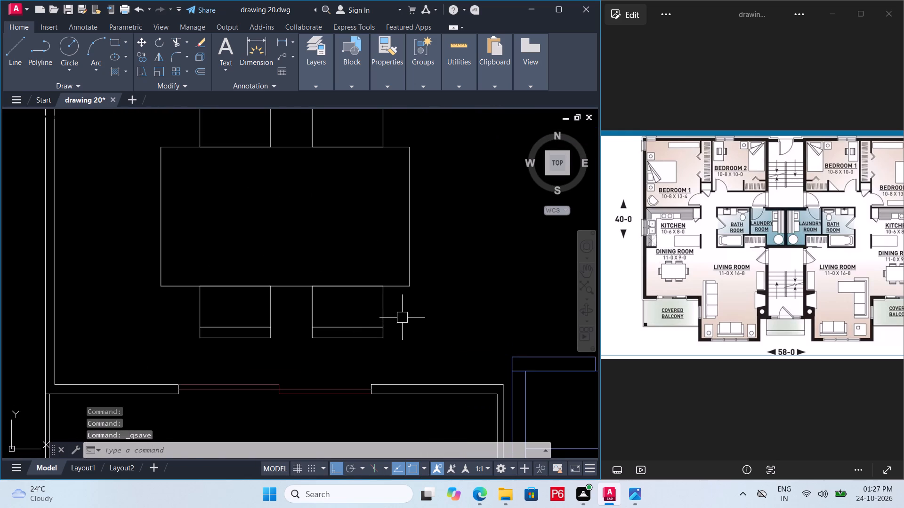
pyautogui.moveTo(404, 318); pyautogui.dragTo(398, 321)
pyautogui.click(285, 341)
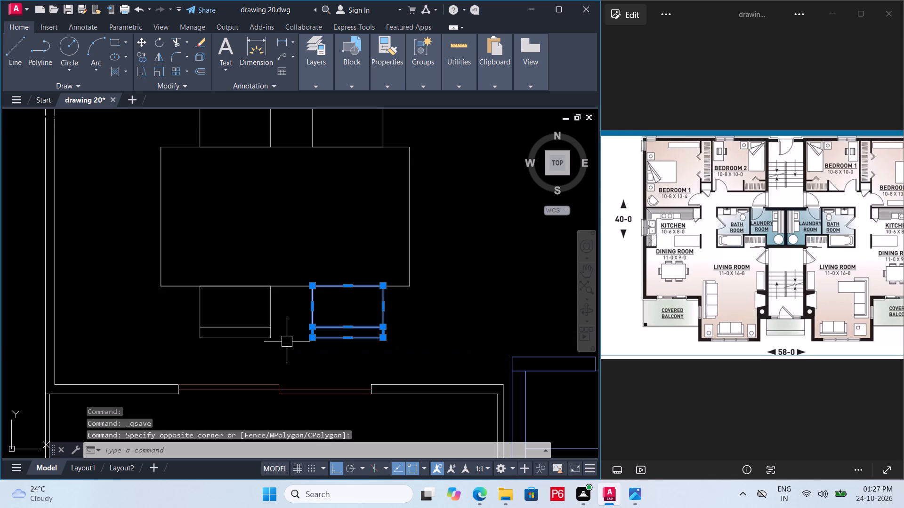
pyautogui.press('c')
pyautogui.press('o')
pyautogui.press('space')
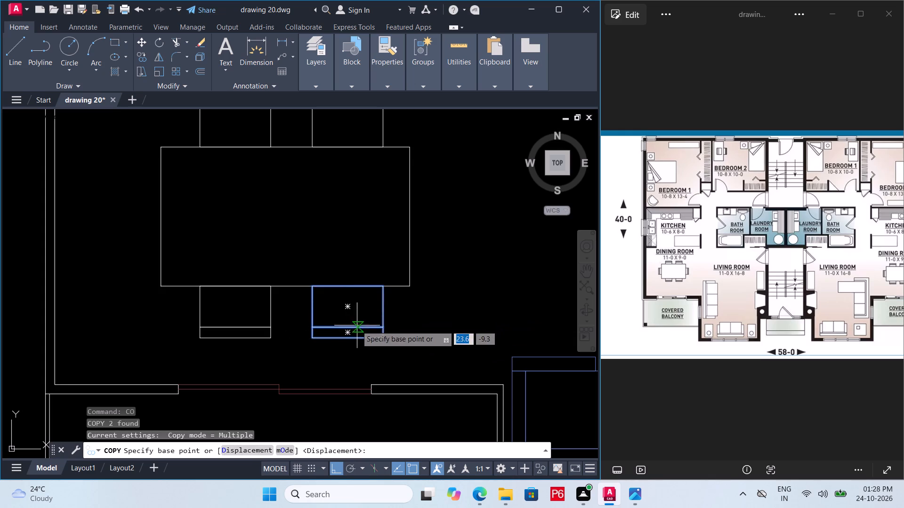
pyautogui.click(350, 327)
pyautogui.scroll(-1, 418, 249)
pyautogui.moveTo(418, 249); pyautogui.dragTo(338, 270, button='middle')
pyautogui.press('F8')
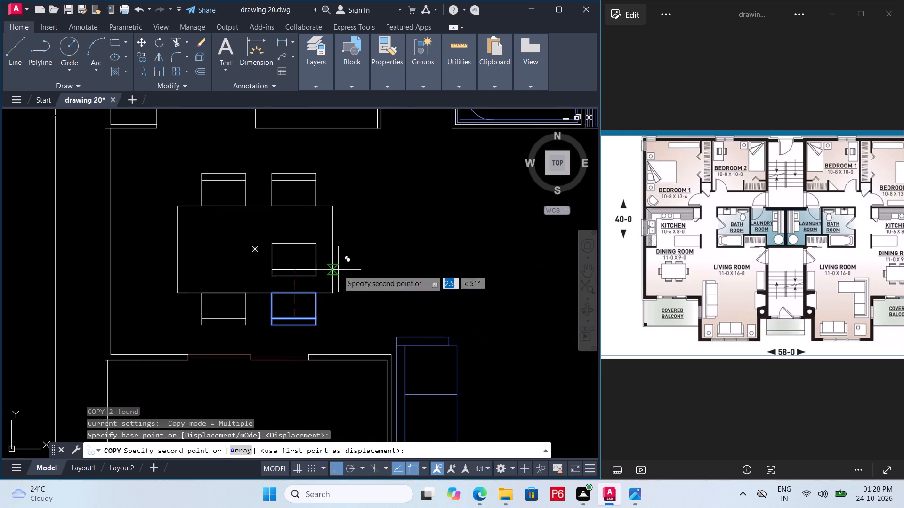
pyautogui.click(403, 264)
pyautogui.press('Escape')
# Rotate the copied chair 90° so its backrest faces away from the table, with Ortho on.
pyautogui.moveTo(360, 212); pyautogui.dragTo(374, 219)
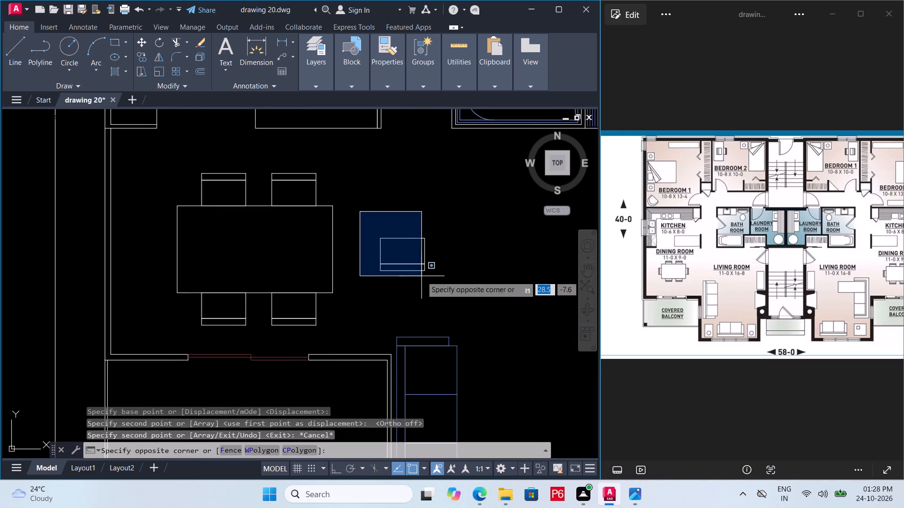
pyautogui.click(436, 287)
pyautogui.press('r')
pyautogui.press('o')
pyautogui.press('space')
pyautogui.click(399, 235)
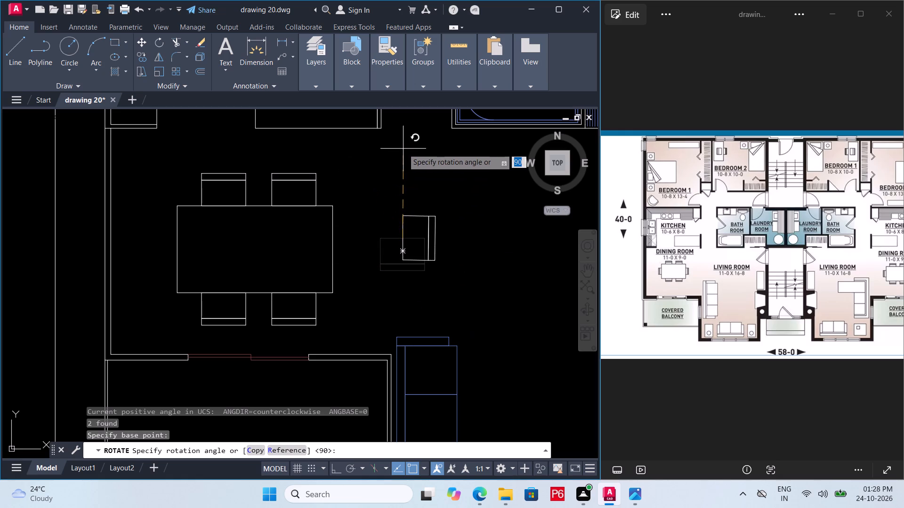
pyautogui.press('F8')
pyautogui.click(390, 159)
pyautogui.press('Escape')
# Move the rotated chair, with Ortho off, so its seat meets the midpoint of the table's right edge, and save the drawing.
pyautogui.moveTo(385, 203); pyautogui.dragTo(404, 209)
pyautogui.click(467, 266)
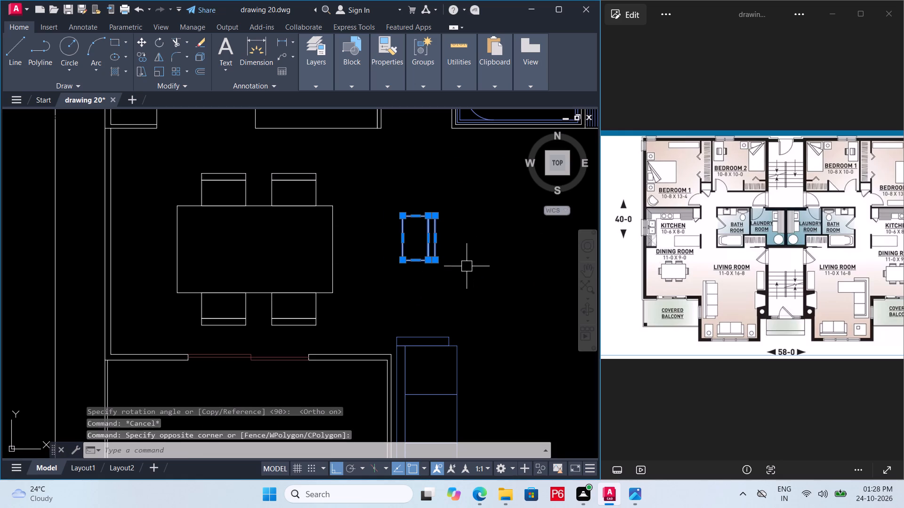
pyautogui.press('m')
pyautogui.press('space')
pyautogui.click(398, 241)
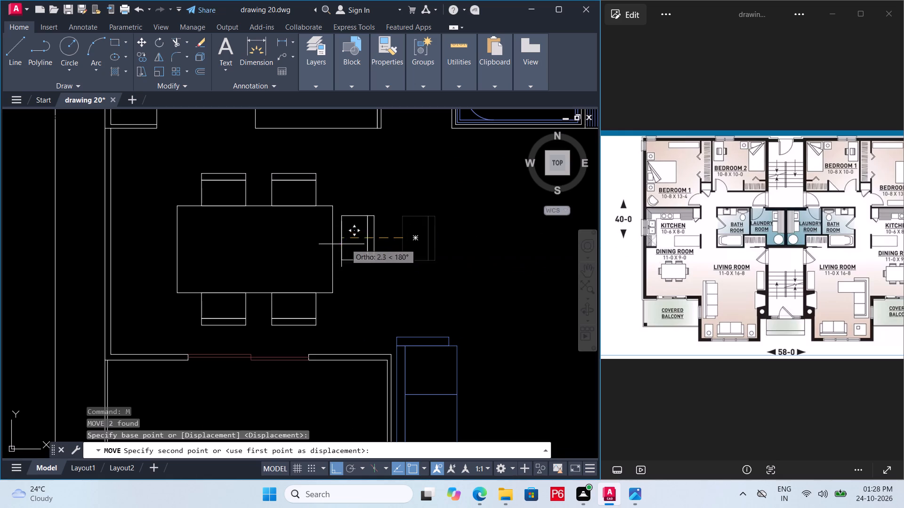
pyautogui.press('F8')
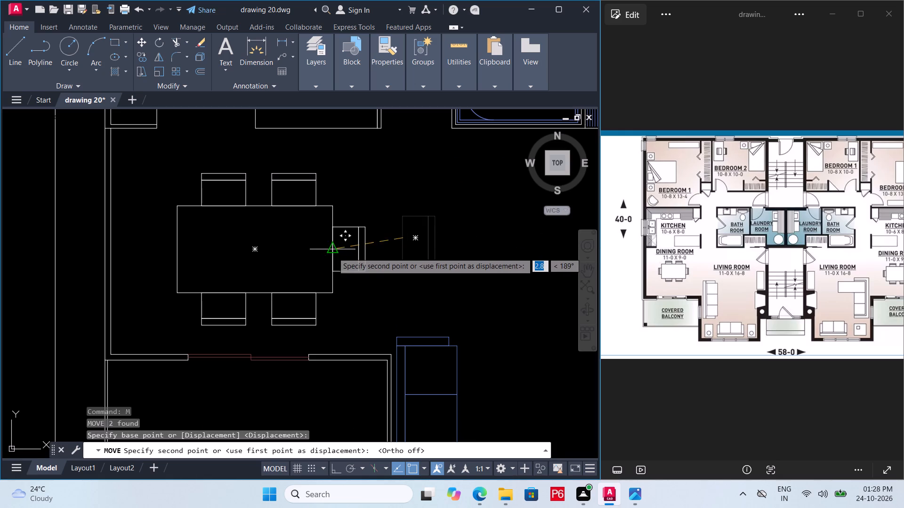
pyautogui.moveTo(332, 252); pyautogui.dragTo(336, 252)
pyautogui.moveTo(383, 252); pyautogui.dragTo(478, 243, button='middle')
pyautogui.press('Escape')
pyautogui.hotkey('ctrl', 's')
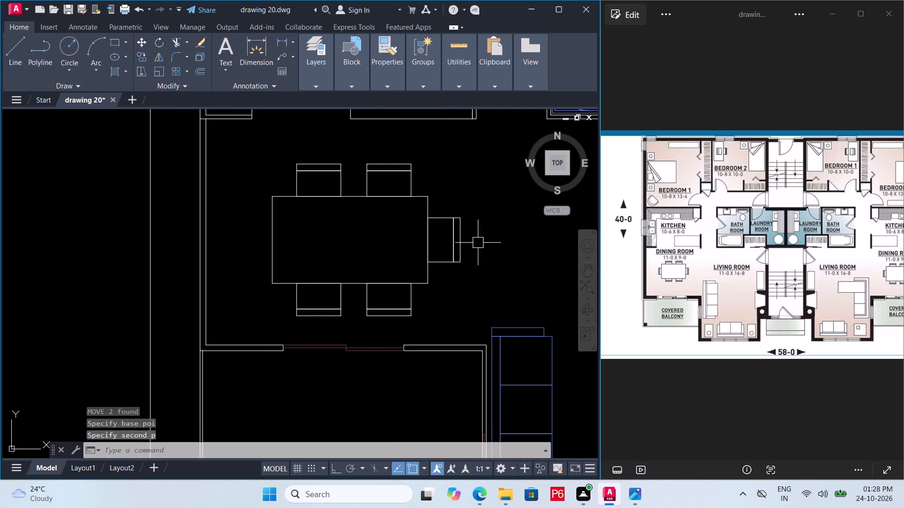
pyautogui.hotkey('ctrl', 's')
# Mirror the end chair about the table's vertical centreline, keeping the original, and save the drawing.
pyautogui.click(476, 202)
pyautogui.click(452, 286)
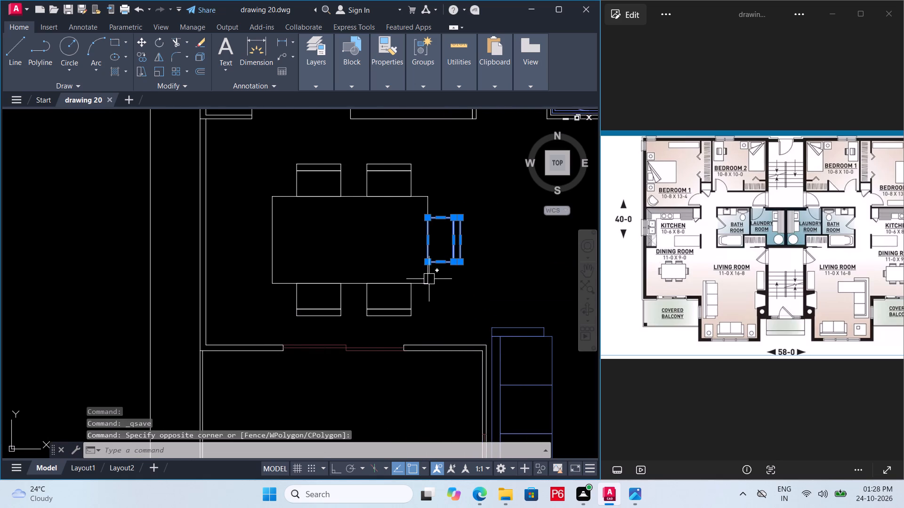
pyautogui.press('m')
pyautogui.write('i')
pyautogui.press('space')
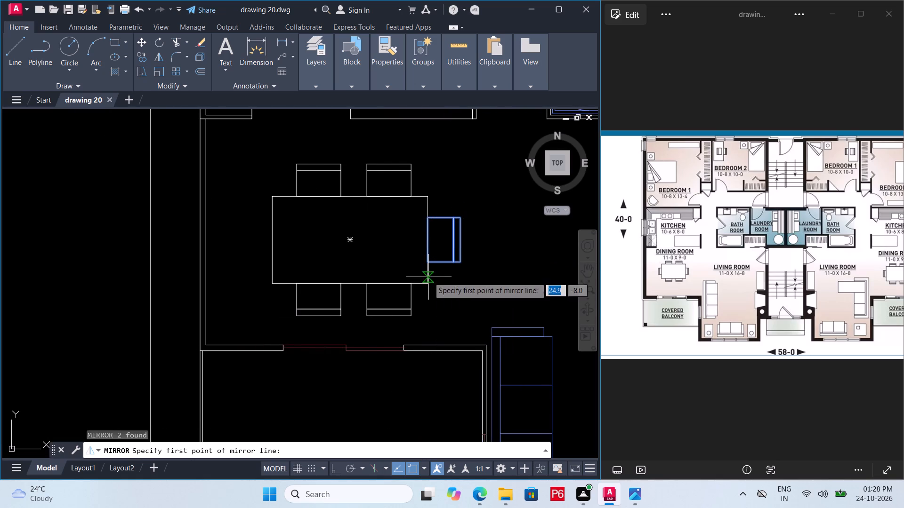
pyautogui.click(352, 283)
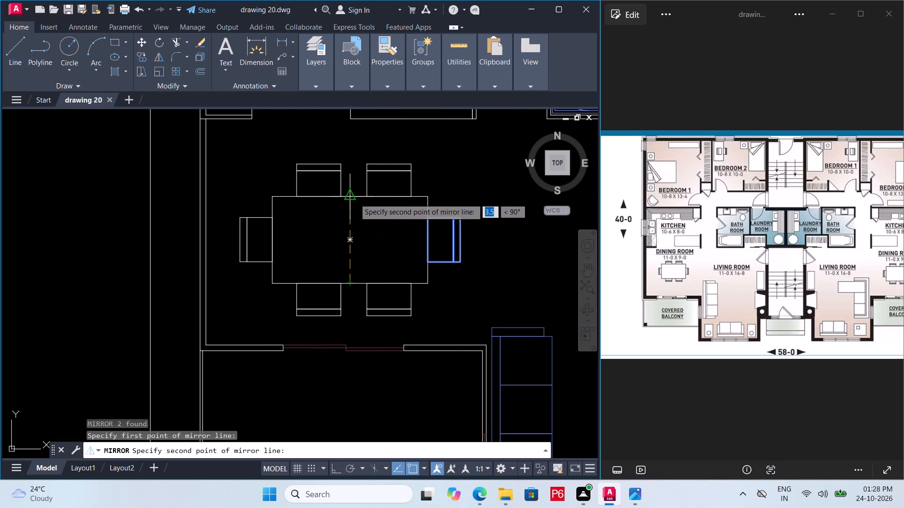
pyautogui.click(355, 196)
pyautogui.moveTo(381, 236); pyautogui.dragTo(355, 196)
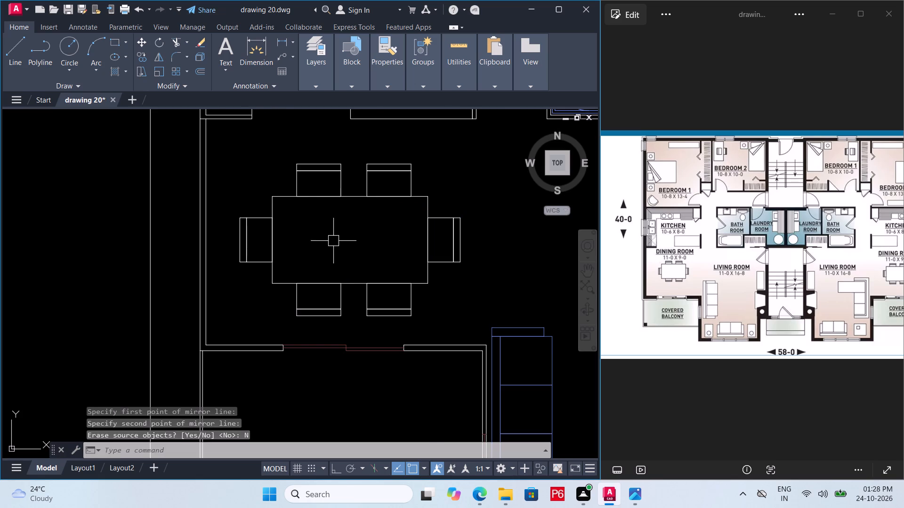
pyautogui.scroll(-2, 334, 243)
pyautogui.hotkey('ctrl', 's')
pyautogui.hotkey('ctrl', 's')
pyautogui.hotkey('ctrl', 's')
# Select the dining table with all six chairs and define them as a block named tttt.
pyautogui.moveTo(395, 227); pyautogui.dragTo(396, 208, button='middle')
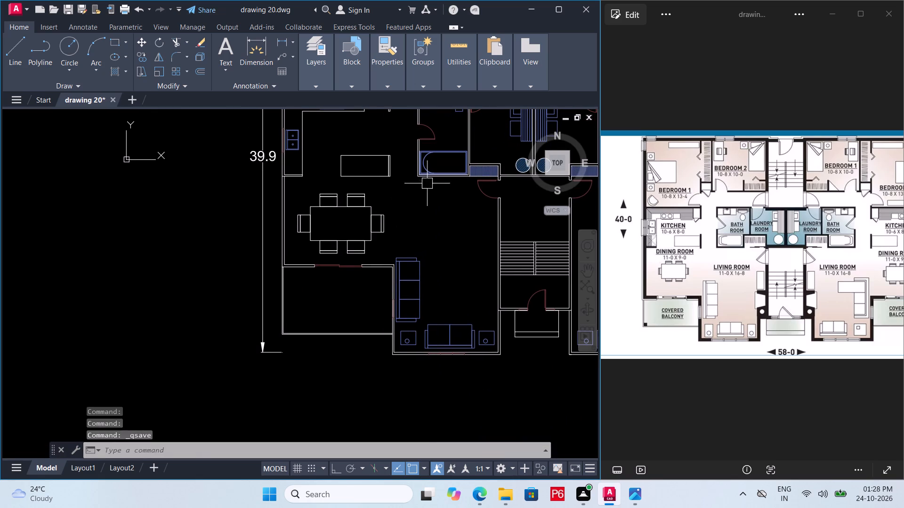
pyautogui.click(412, 189)
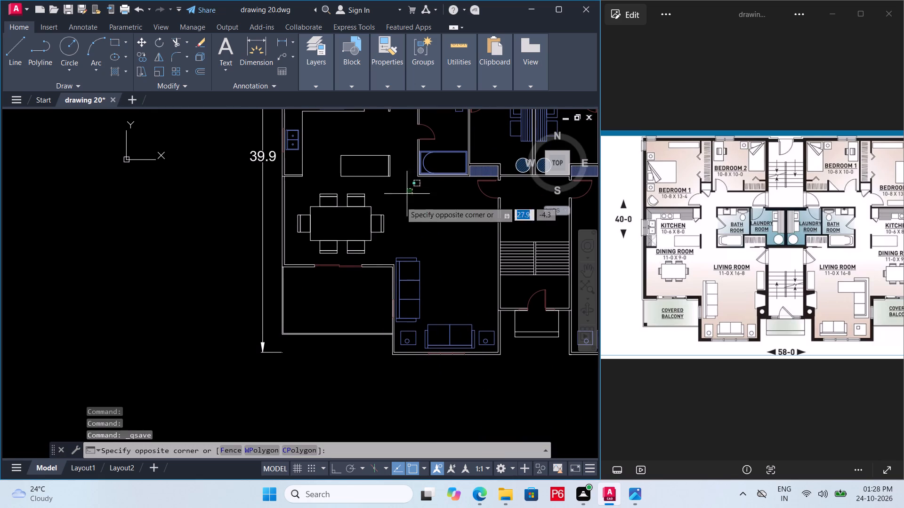
pyautogui.doubleClick(303, 250)
pyautogui.scroll(3, 353, 251)
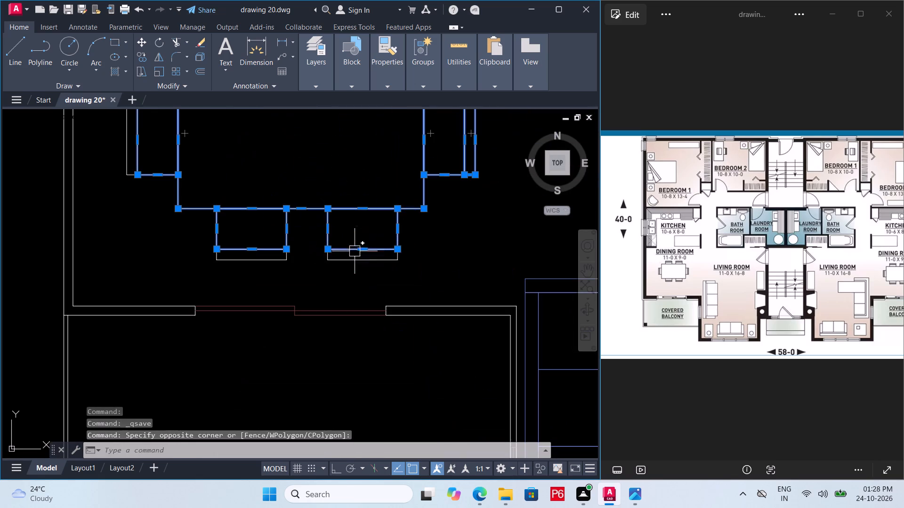
pyautogui.click(442, 232)
pyautogui.moveTo(187, 271); pyautogui.dragTo(206, 271)
pyautogui.moveTo(319, 257); pyautogui.dragTo(355, 289, button='middle')
pyautogui.scroll(-1, 337, 272)
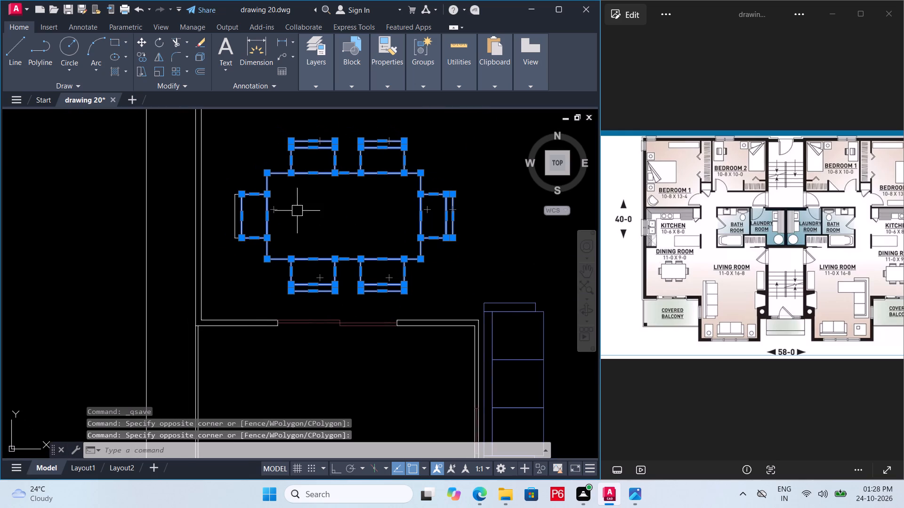
pyautogui.click(308, 190)
pyautogui.click(224, 249)
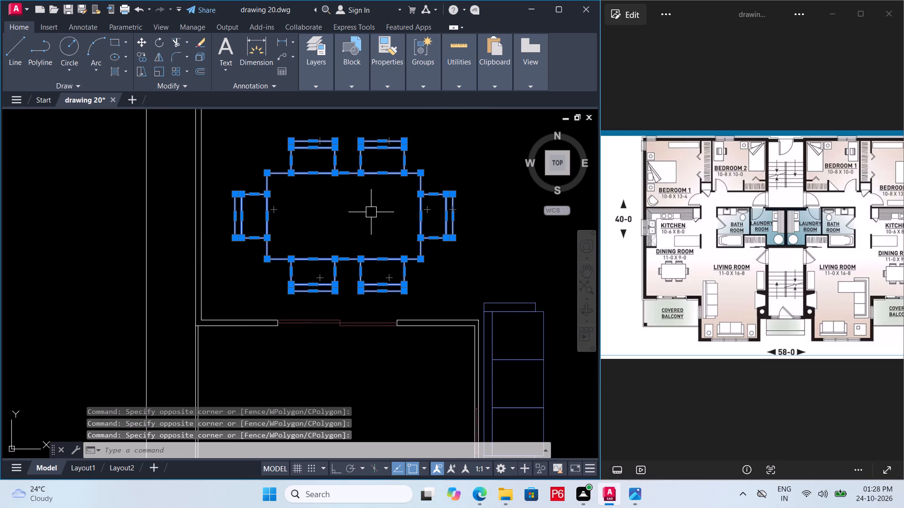
pyautogui.scroll(-1, 345, 211)
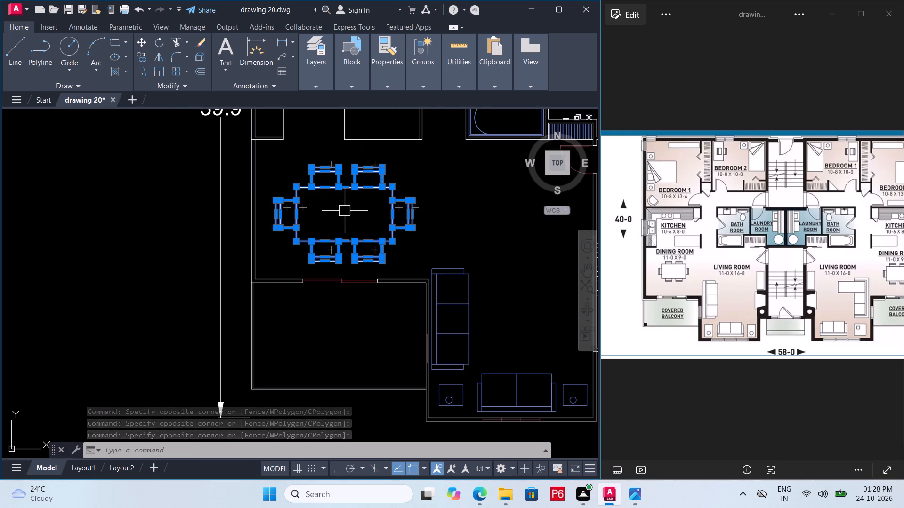
pyautogui.write('b')
pyautogui.press('space')
pyautogui.click(326, 160)
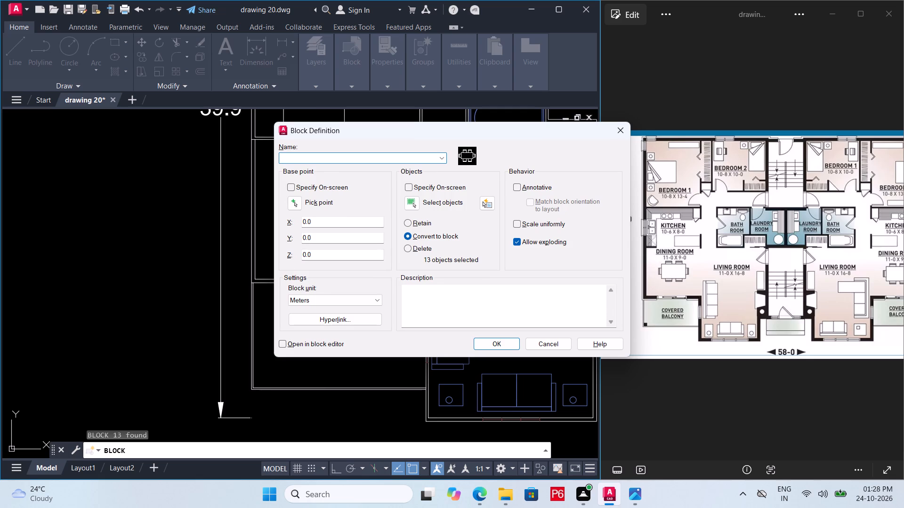
pyautogui.write('ttt')
pyautogui.press('t')
pyautogui.click(511, 349)
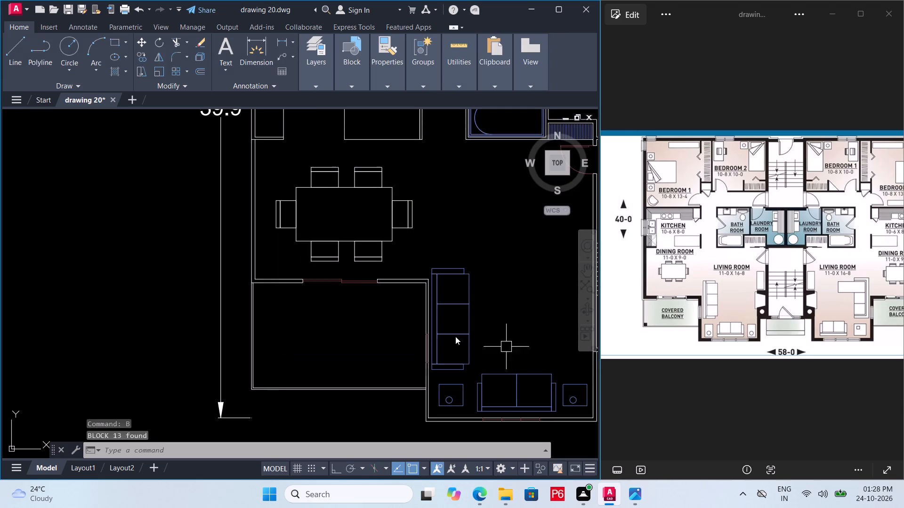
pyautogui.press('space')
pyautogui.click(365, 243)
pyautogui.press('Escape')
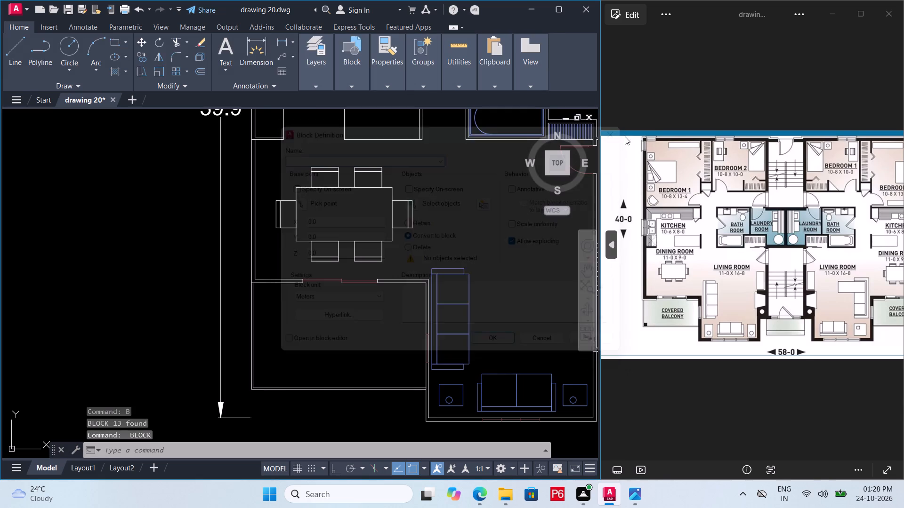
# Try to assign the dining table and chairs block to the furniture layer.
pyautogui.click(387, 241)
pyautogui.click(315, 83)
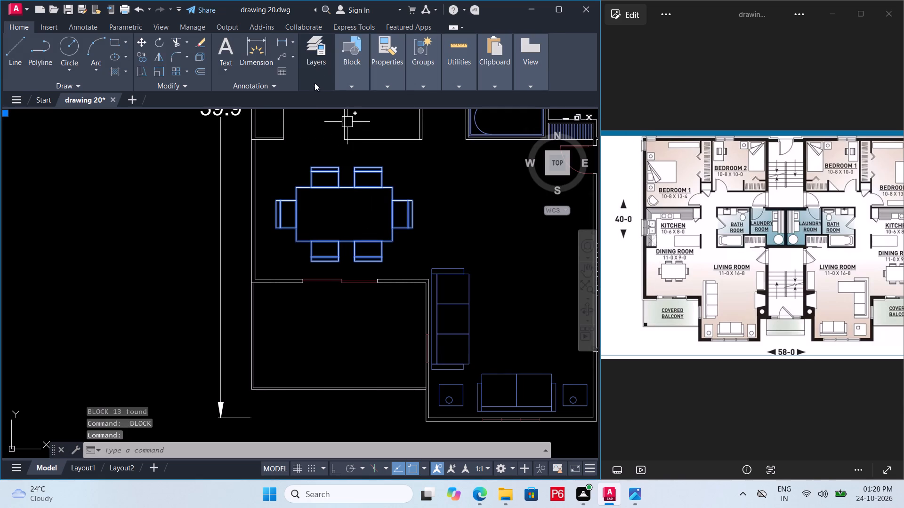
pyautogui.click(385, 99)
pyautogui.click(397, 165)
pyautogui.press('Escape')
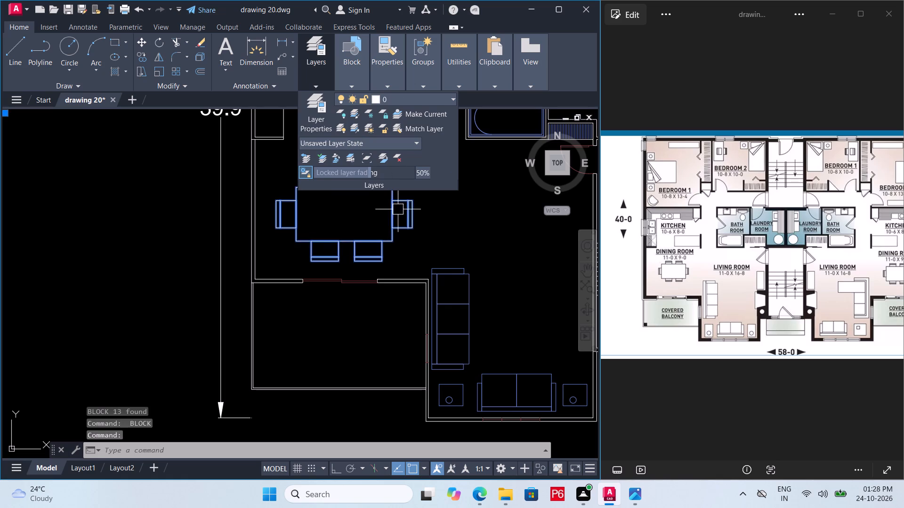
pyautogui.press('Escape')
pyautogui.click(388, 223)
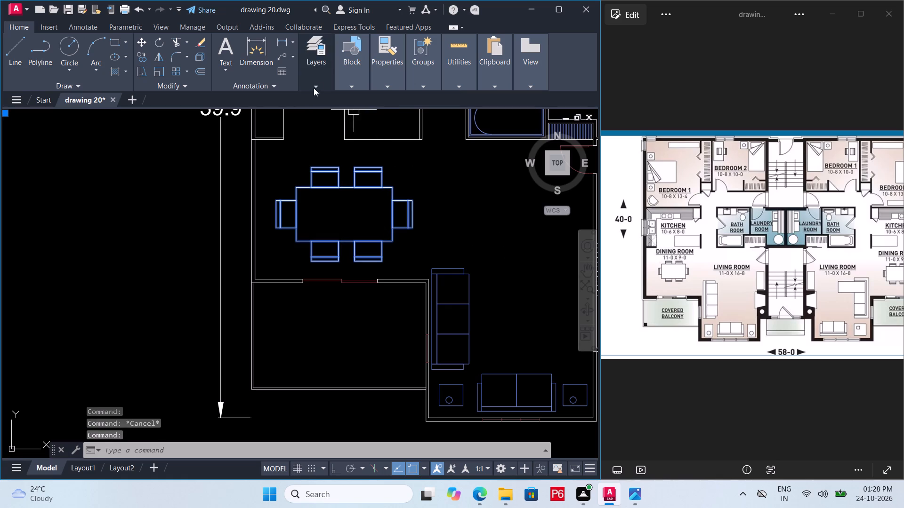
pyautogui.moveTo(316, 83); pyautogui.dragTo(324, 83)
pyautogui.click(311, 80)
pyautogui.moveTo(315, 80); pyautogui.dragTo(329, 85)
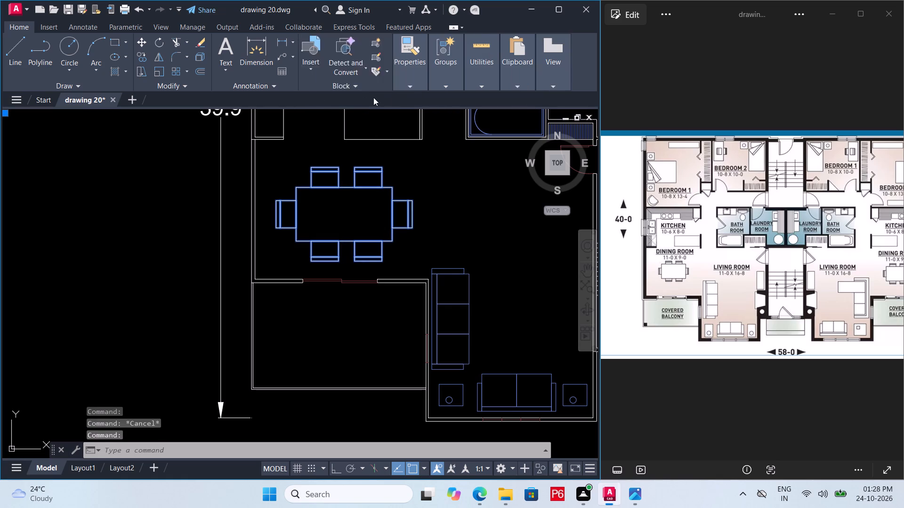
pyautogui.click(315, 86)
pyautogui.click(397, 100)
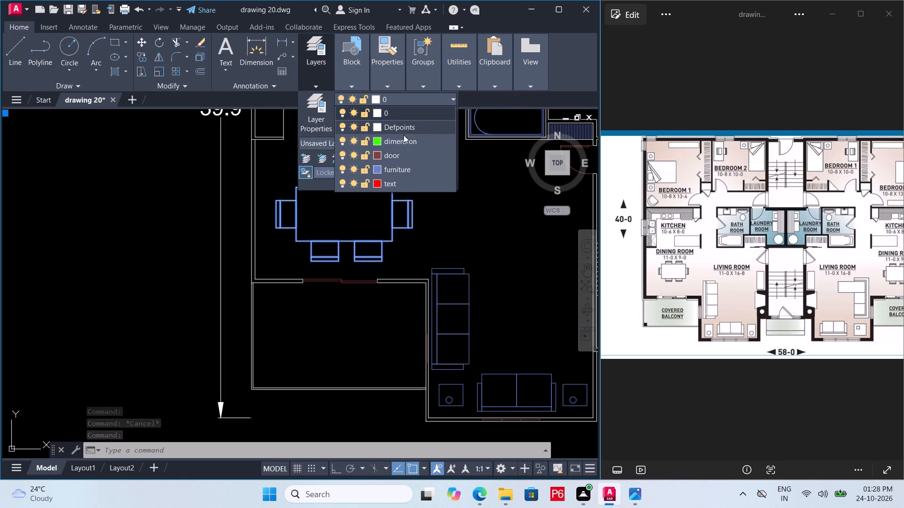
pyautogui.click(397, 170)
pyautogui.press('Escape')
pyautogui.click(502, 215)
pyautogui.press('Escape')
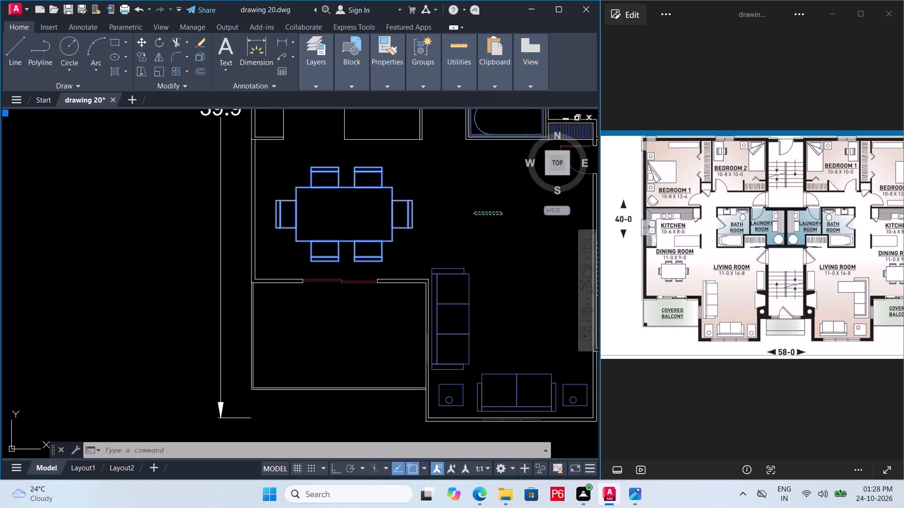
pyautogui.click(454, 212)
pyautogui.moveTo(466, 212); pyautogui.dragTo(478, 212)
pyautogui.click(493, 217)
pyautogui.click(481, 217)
# Save the drawing.
pyautogui.hotkey('ctrl', 's')
pyautogui.hotkey('ctrl', 's')
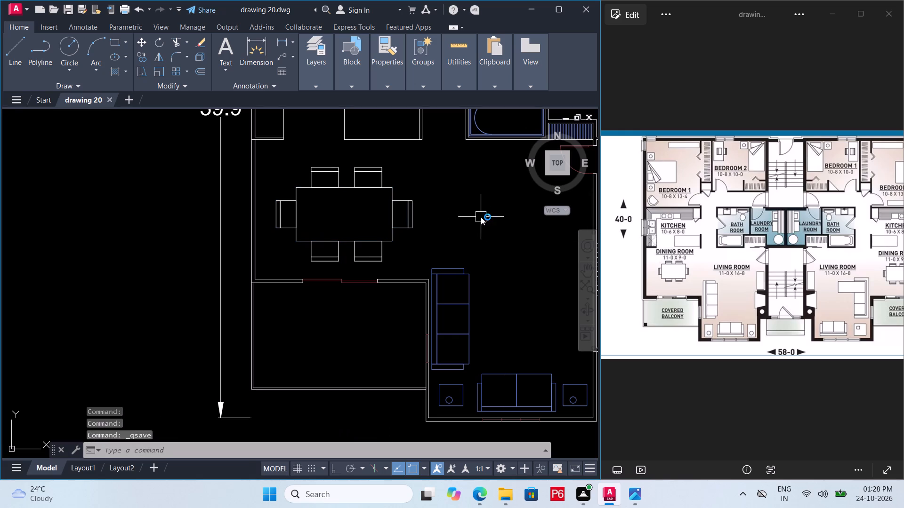
# Assign the dining table and chairs block to the furniture layer and save the drawing.
pyautogui.click(411, 224)
pyautogui.click(309, 87)
pyautogui.click(391, 99)
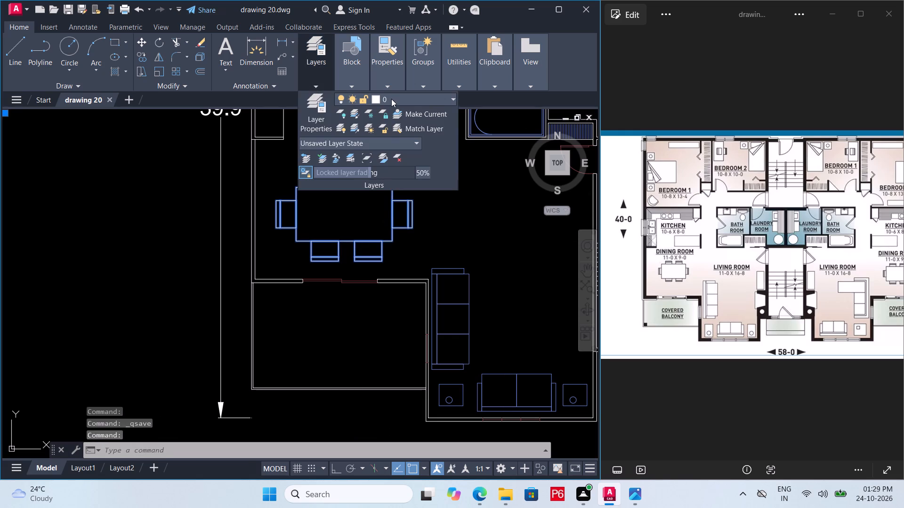
pyautogui.click(404, 169)
pyautogui.click(480, 214)
pyautogui.moveTo(431, 227); pyautogui.dragTo(446, 228)
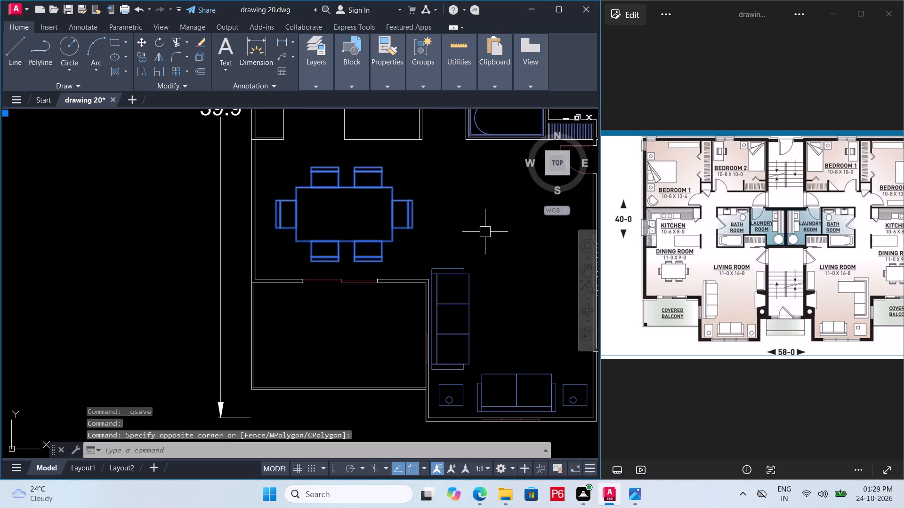
pyautogui.click(485, 232)
pyautogui.press('space')
pyautogui.moveTo(452, 211); pyautogui.dragTo(467, 207)
pyautogui.press('space')
pyautogui.moveTo(488, 205); pyautogui.dragTo(482, 200)
pyautogui.click(437, 182)
pyautogui.click(471, 216)
pyautogui.press('Escape')
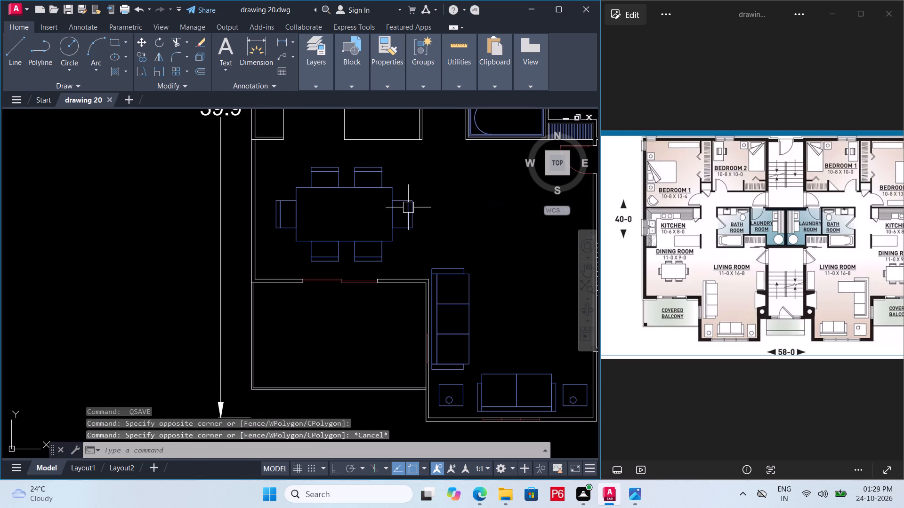
pyautogui.hotkey('ctrl', 's')
# Scale the dining set block down slightly from the corner of its lower-right chair, and save the drawing.
pyautogui.click(388, 224)
pyautogui.write('sc')
pyautogui.press('space')
pyautogui.click(382, 261)
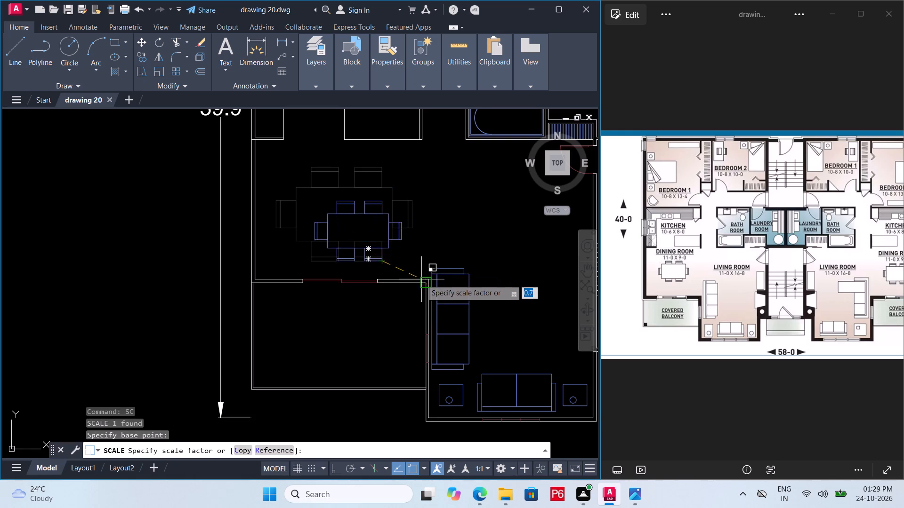
pyautogui.click(428, 298)
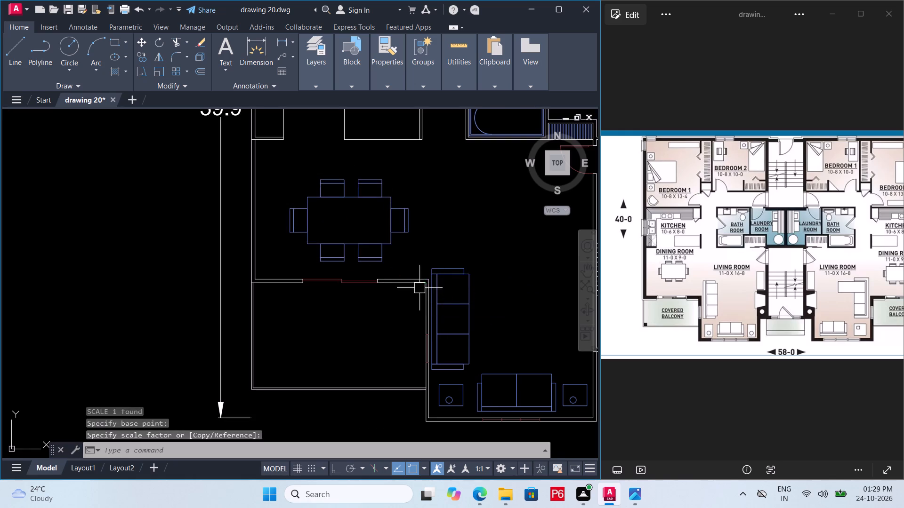
pyautogui.moveTo(359, 233); pyautogui.dragTo(317, 208, button='middle')
pyautogui.scroll(-1, 354, 230)
pyautogui.hotkey('ctrl', 's')
pyautogui.hotkey('ctrl', 's')
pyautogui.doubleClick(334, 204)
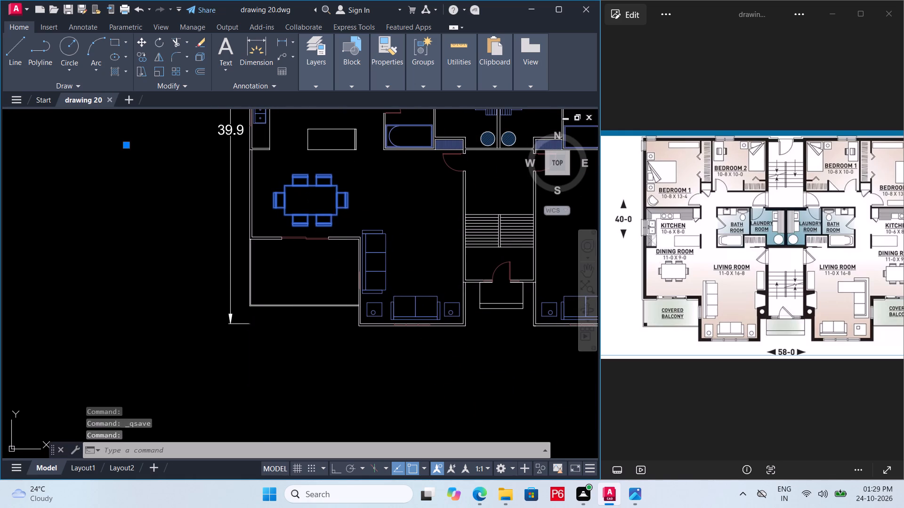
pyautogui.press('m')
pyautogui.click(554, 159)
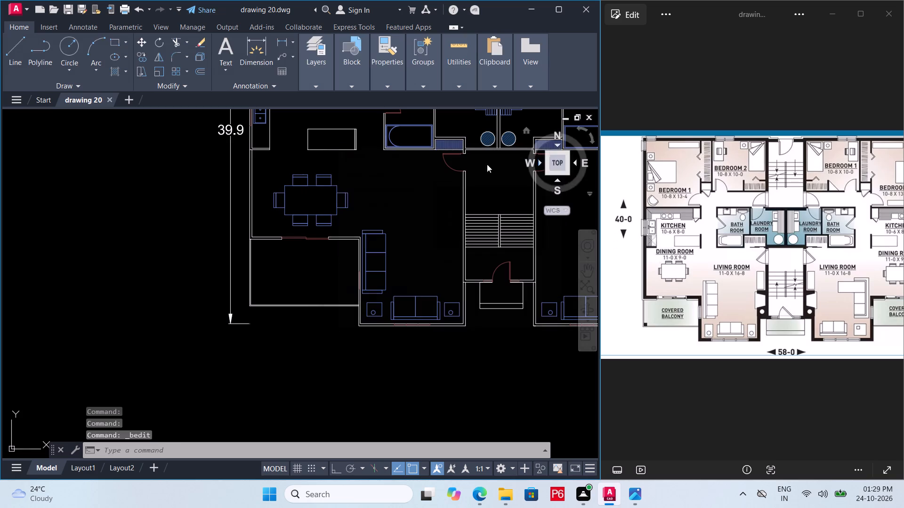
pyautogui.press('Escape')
# Move the dining set block slightly up and to the left within the dining room, and save the drawing.
pyautogui.click(337, 212)
pyautogui.write('m')
pyautogui.press('space')
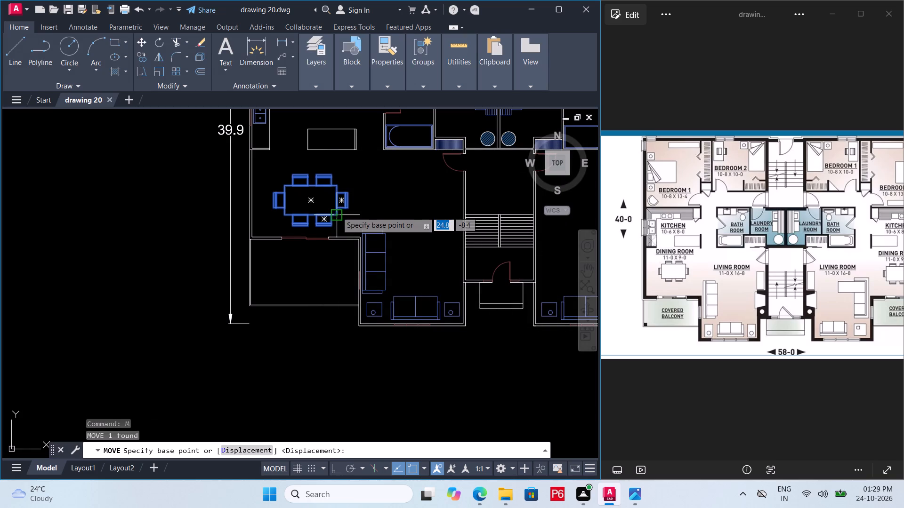
pyautogui.click(337, 212)
pyautogui.scroll(2, 332, 210)
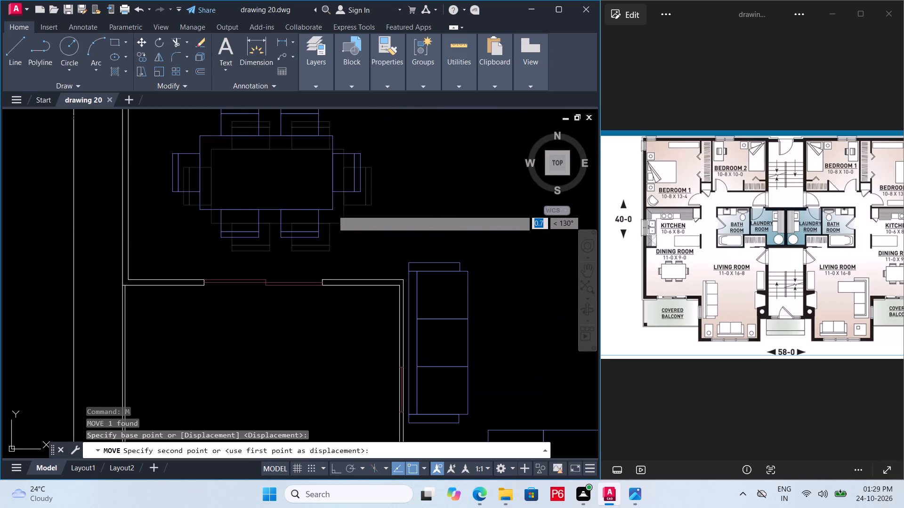
pyautogui.click(325, 210)
pyautogui.scroll(-1, 361, 226)
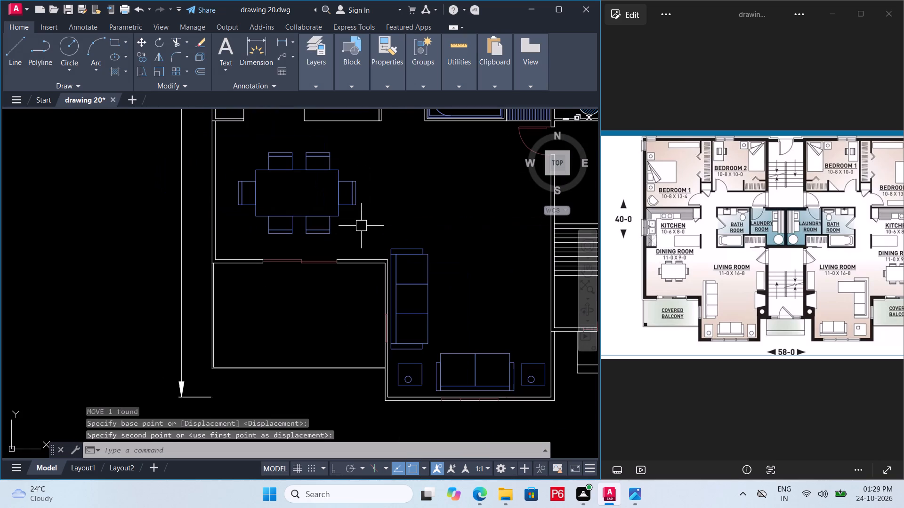
pyautogui.hotkey('ctrl', 's')
pyautogui.hotkey('ctrl', 's')
pyautogui.hotkey('ctrl', 's')
pyautogui.hotkey('ctrl', 's')
# Copy the dining set block about 40.9 horizontally into the right unit's dining room with Ortho on, and save the drawing.
pyautogui.moveTo(361, 226); pyautogui.dragTo(356, 302, button='middle')
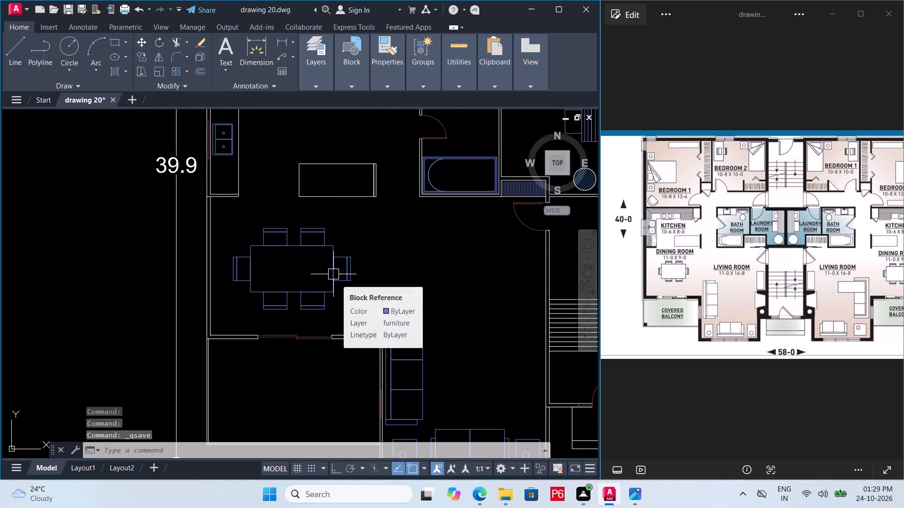
pyautogui.scroll(-1, 318, 264)
pyautogui.moveTo(317, 263); pyautogui.dragTo(280, 243, button='middle')
pyautogui.scroll(-1, 277, 243)
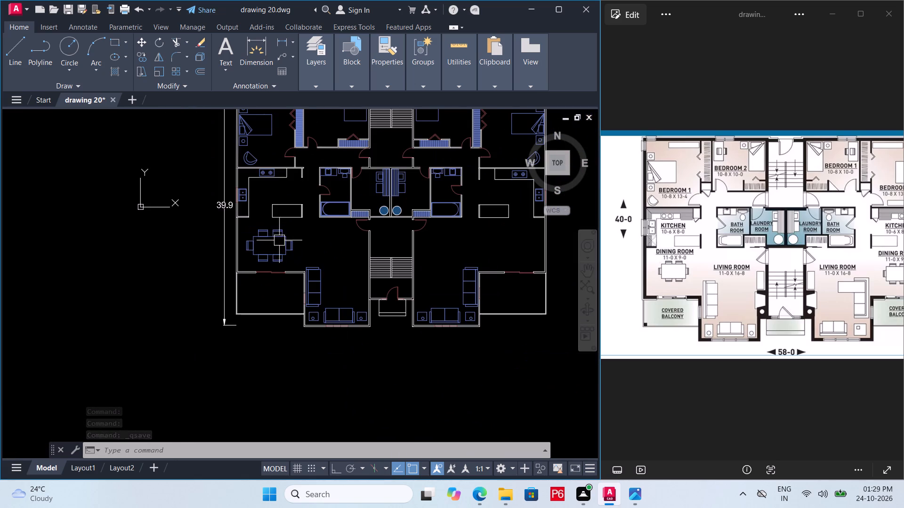
pyautogui.scroll(-1, 280, 243)
pyautogui.moveTo(281, 245); pyautogui.dragTo(277, 249, button='middle')
pyautogui.click(279, 254)
pyautogui.scroll(2, 311, 267)
pyautogui.press('c')
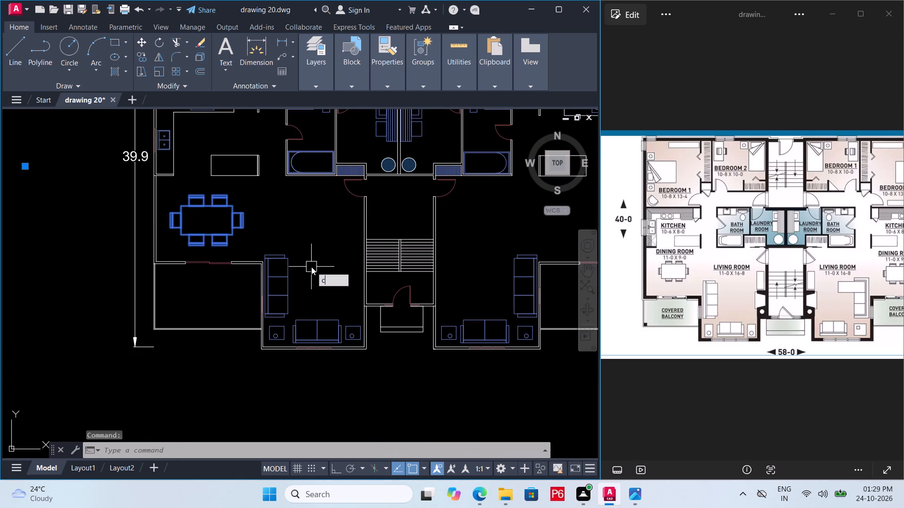
pyautogui.press('o')
pyautogui.press('space')
pyautogui.click(205, 220)
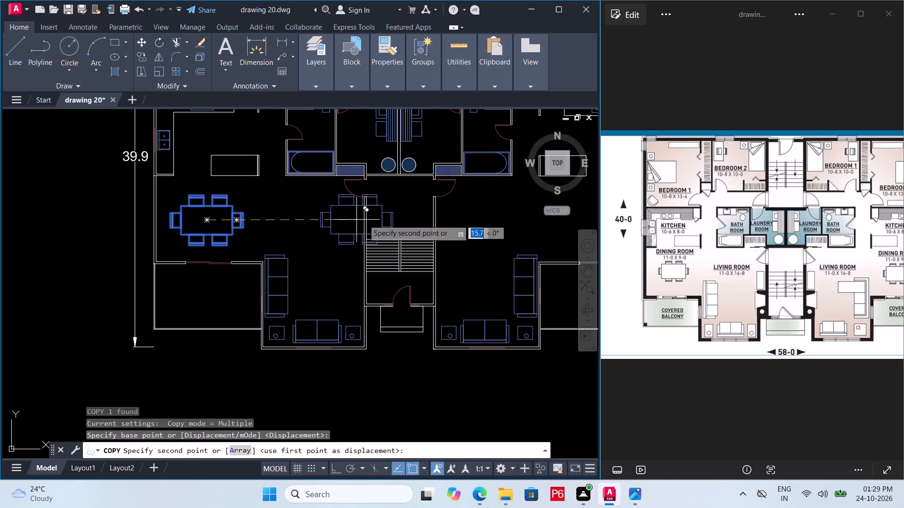
pyautogui.scroll(-3, 205, 238)
pyautogui.scroll(2, 292, 239)
pyautogui.press('F8')
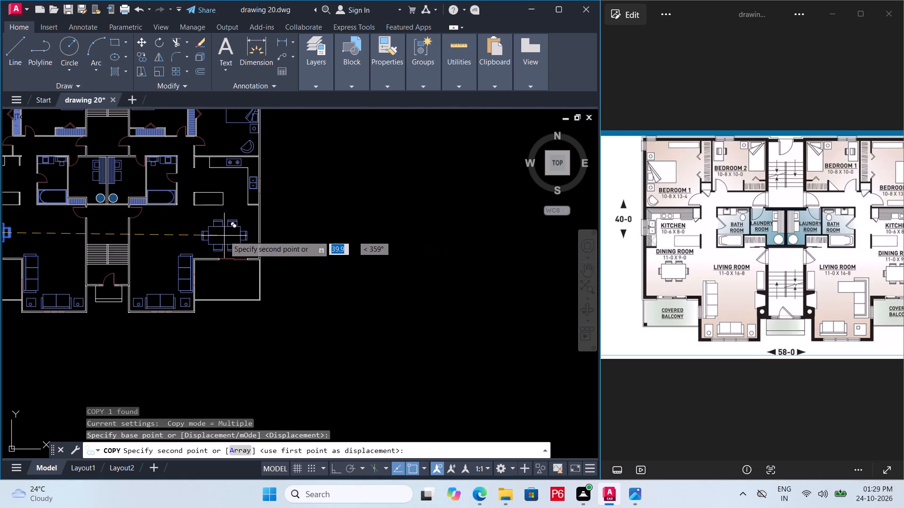
pyautogui.moveTo(234, 230); pyautogui.dragTo(338, 269, button='middle')
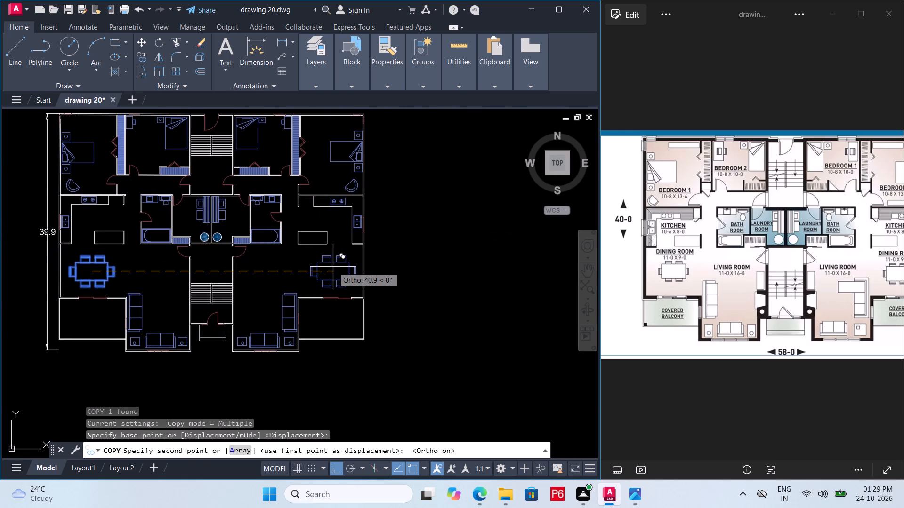
pyautogui.click(333, 267)
pyautogui.scroll(-1, 398, 261)
pyautogui.middleClick(443, 256)
pyautogui.hotkey('ctrl', 's')
pyautogui.hotkey('ctrl', 's')
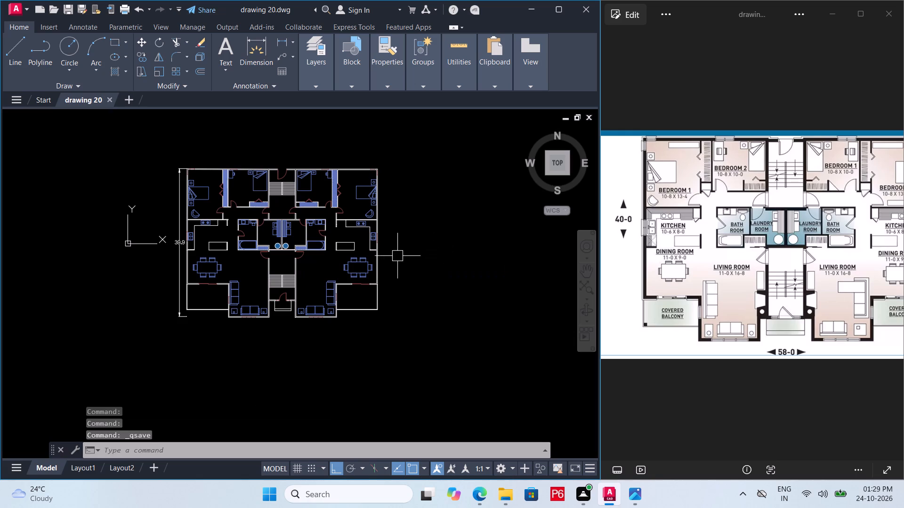
pyautogui.hotkey('ctrl', 's')
pyautogui.hotkey('ctrl', 's')
pyautogui.hotkey('ctrl', 's')
pyautogui.hotkey('ctrl', 's')
pyautogui.hotkey('ctrl', 's')
pyautogui.hotkey('ctrl', 's')
pyautogui.hotkey('ctrl', 's')
pyautogui.hotkey('ctrl', 's')
# Add a linear dimension for the plan's overall width between the outer balcony corners, placed below the plan, and save the drawing.
pyautogui.moveTo(268, 282); pyautogui.dragTo(268, 281, button='middle')
pyautogui.moveTo(268, 281); pyautogui.dragTo(339, 284, button='middle')
pyautogui.scroll(1, 324, 325)
pyautogui.moveTo(324, 325); pyautogui.dragTo(276, 267, button='middle')
pyautogui.scroll(2, 204, 270)
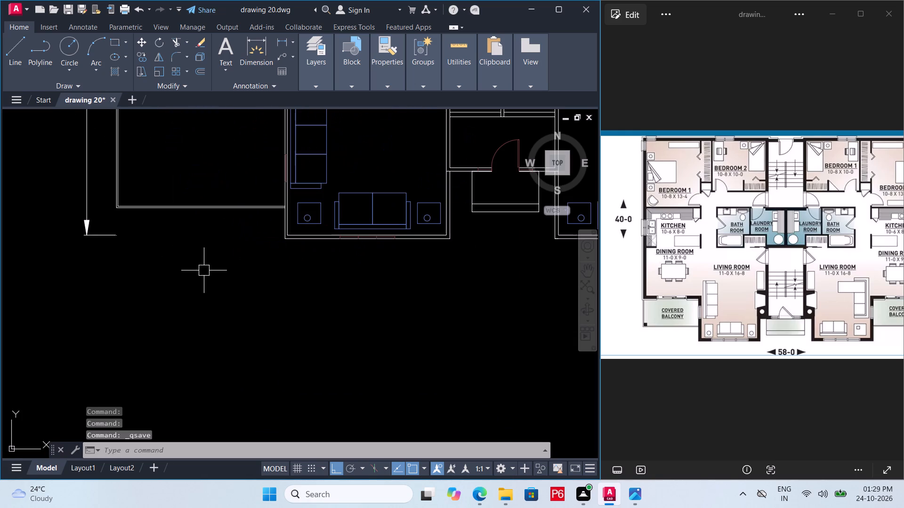
pyautogui.scroll(-1, 176, 285)
pyautogui.moveTo(178, 289); pyautogui.dragTo(222, 317, button='middle')
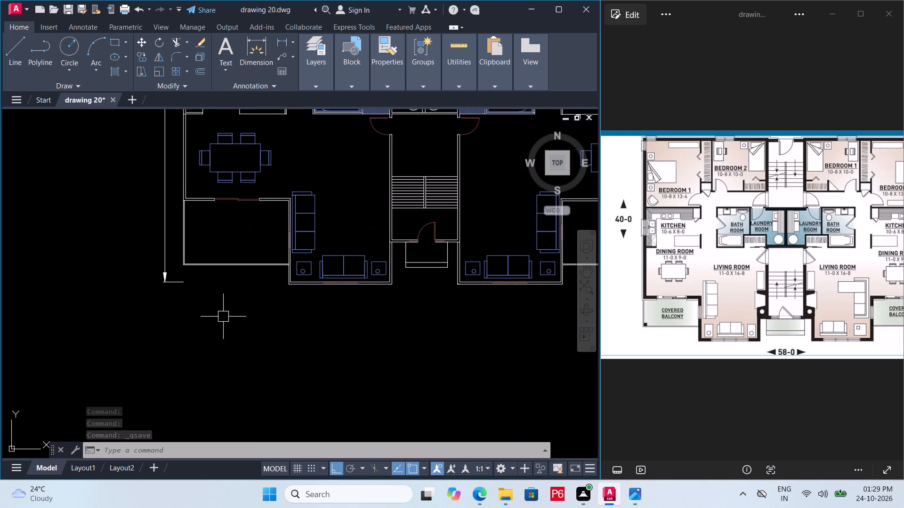
pyautogui.press('d')
pyautogui.write('imlin')
pyautogui.press('space')
pyautogui.scroll(4, 180, 265)
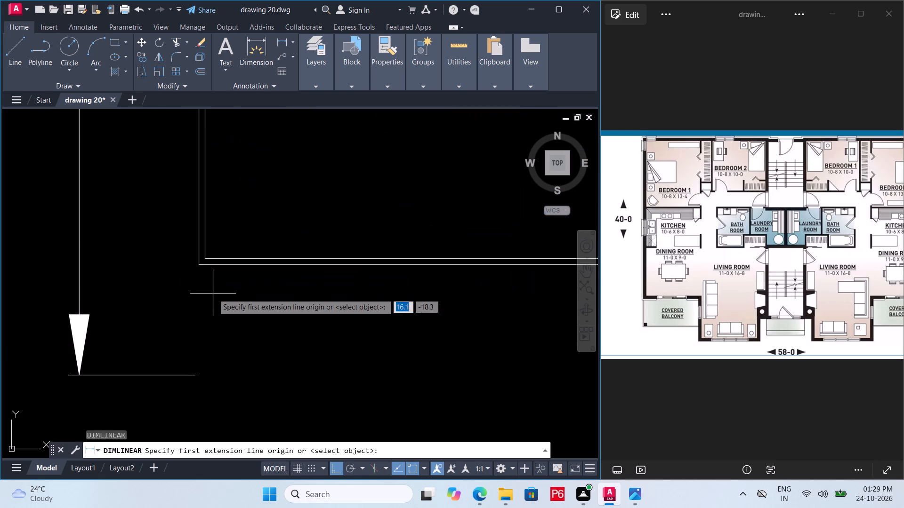
pyautogui.click(195, 266)
pyautogui.scroll(-5, 156, 332)
pyautogui.scroll(2, 436, 330)
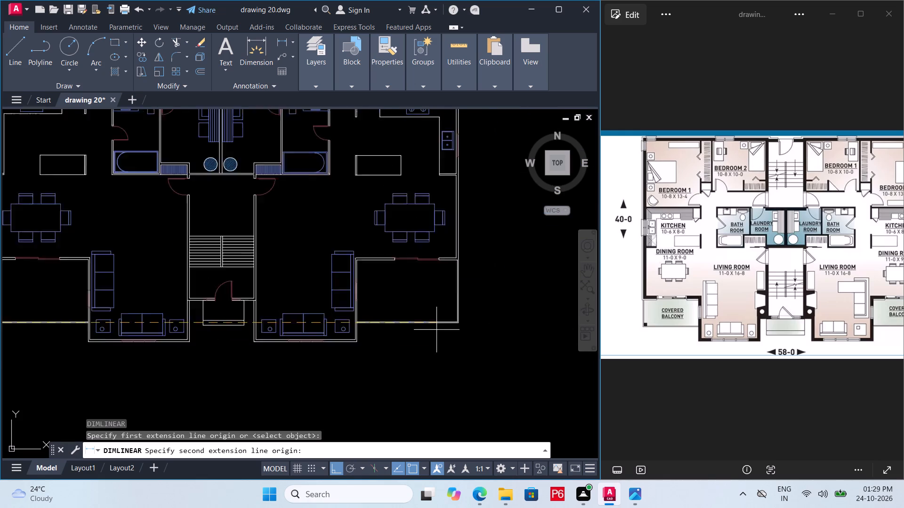
pyautogui.scroll(2, 436, 330)
pyautogui.click(526, 306)
pyautogui.scroll(-3, 478, 354)
pyautogui.moveTo(478, 353); pyautogui.dragTo(477, 315, button='middle')
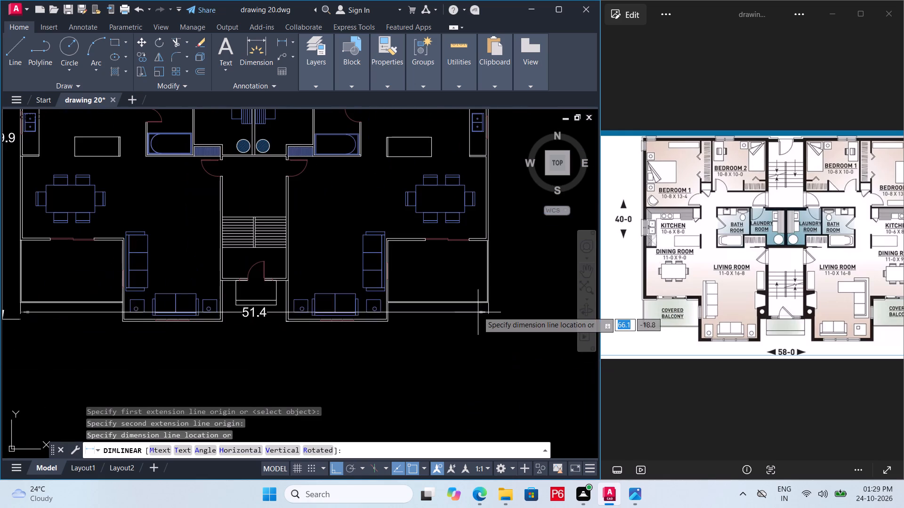
pyautogui.scroll(-1, 477, 303)
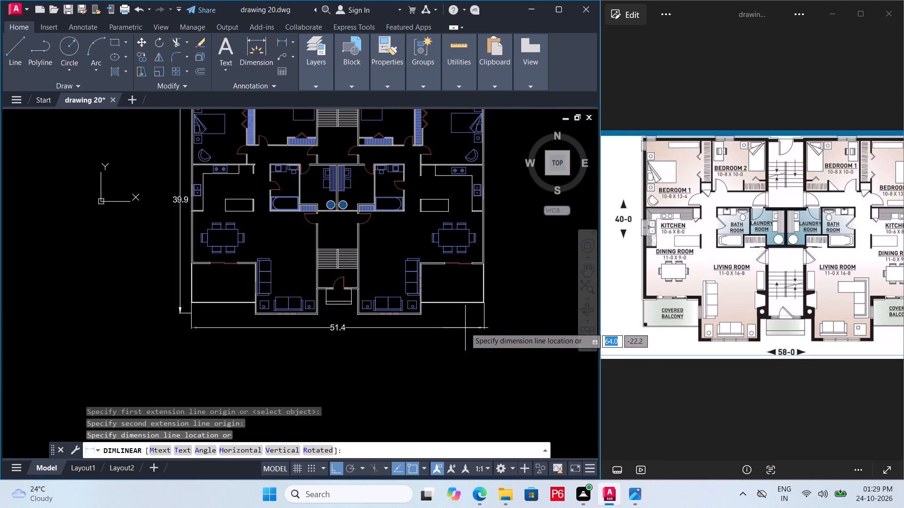
pyautogui.click(467, 327)
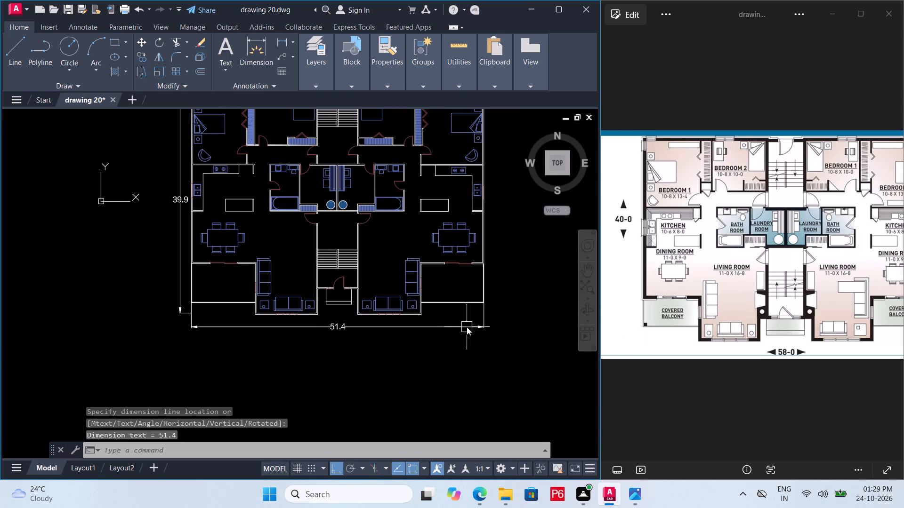
pyautogui.press('Escape')
pyautogui.moveTo(325, 326); pyautogui.dragTo(332, 348, button='middle')
pyautogui.hotkey('ctrl', 's')
pyautogui.hotkey('ctrl', 's')
pyautogui.hotkey('ctrl', 's')
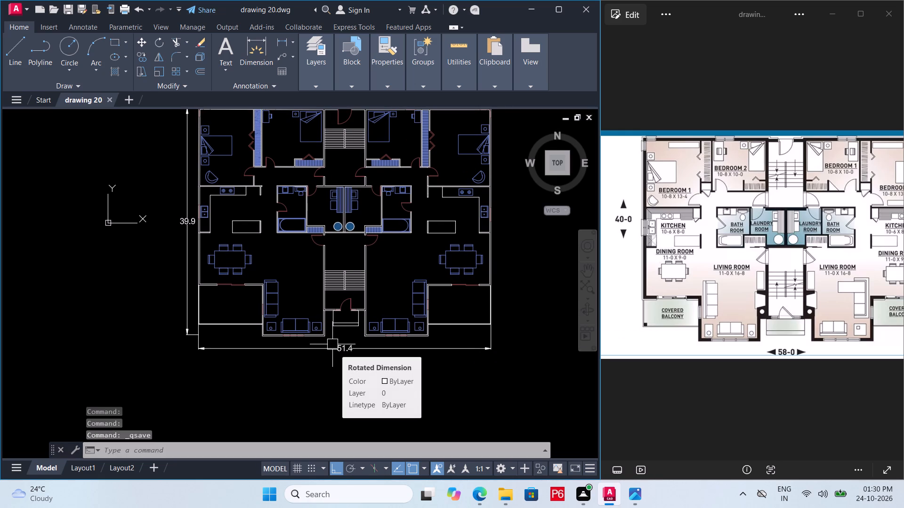
pyautogui.press('Escape')
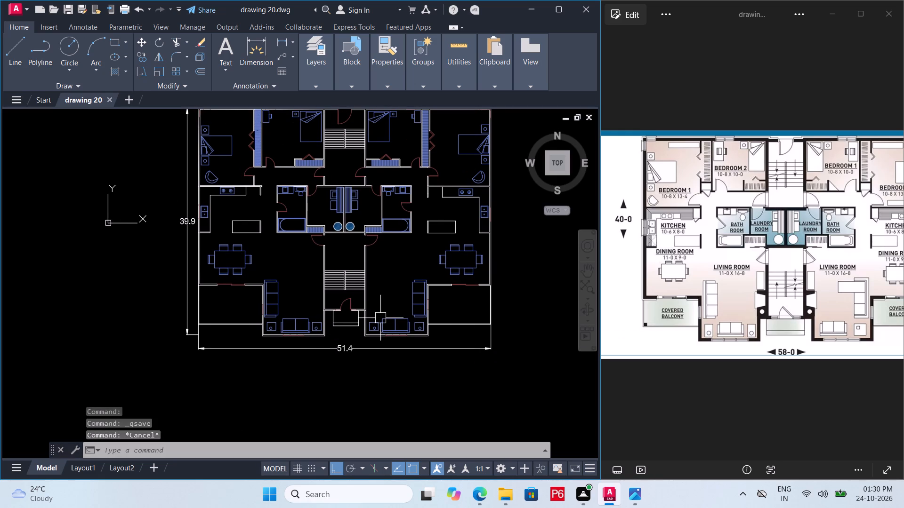
pyautogui.hotkey('ctrl', 's')
pyautogui.hotkey('ctrl', 's')
# Assign the overall width and height dimensions to the dimension layer and save the drawing.
pyautogui.click(339, 352)
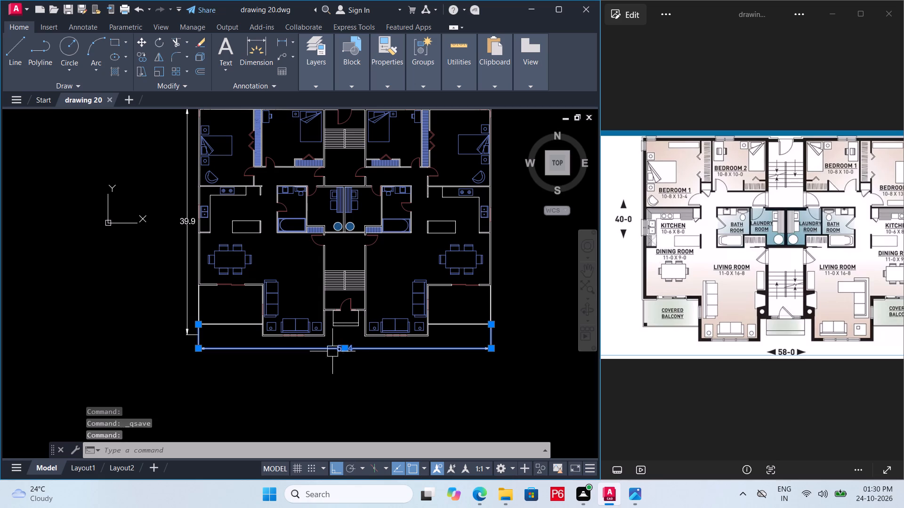
pyautogui.click(186, 227)
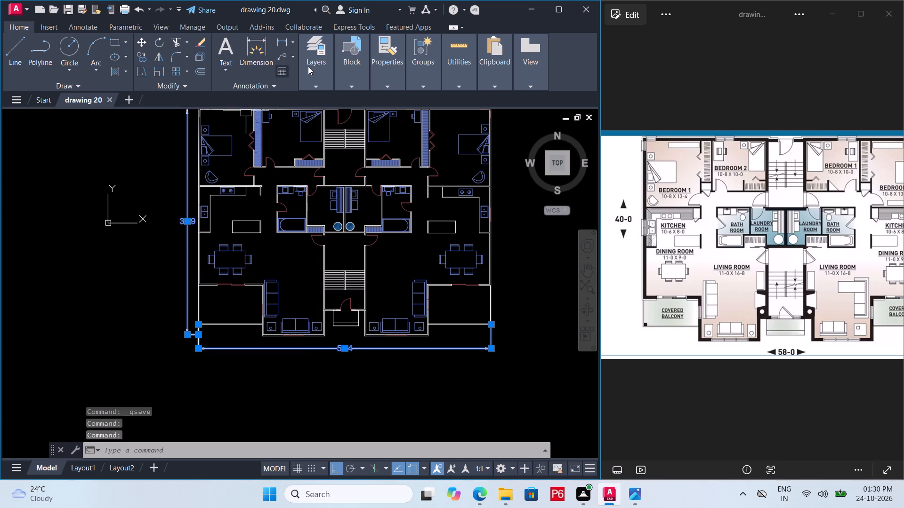
pyautogui.click(311, 78)
pyautogui.click(388, 97)
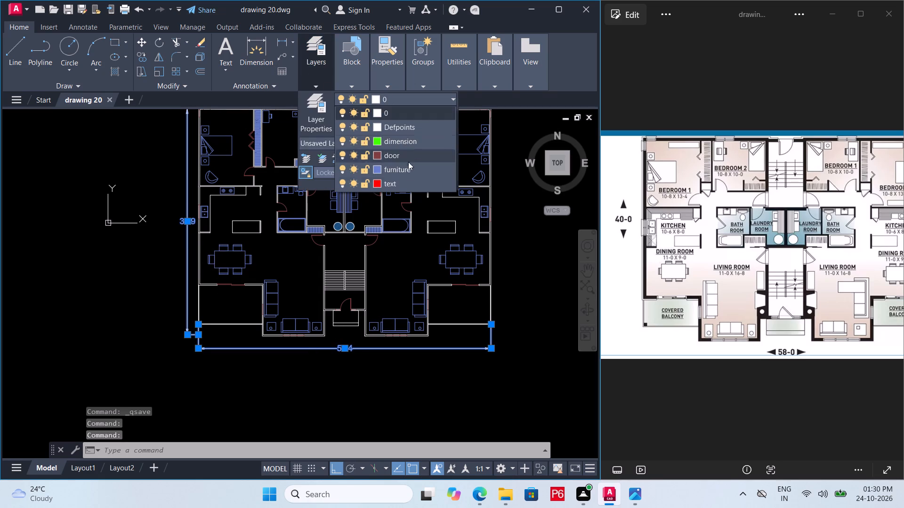
pyautogui.click(412, 140)
pyautogui.press('Escape')
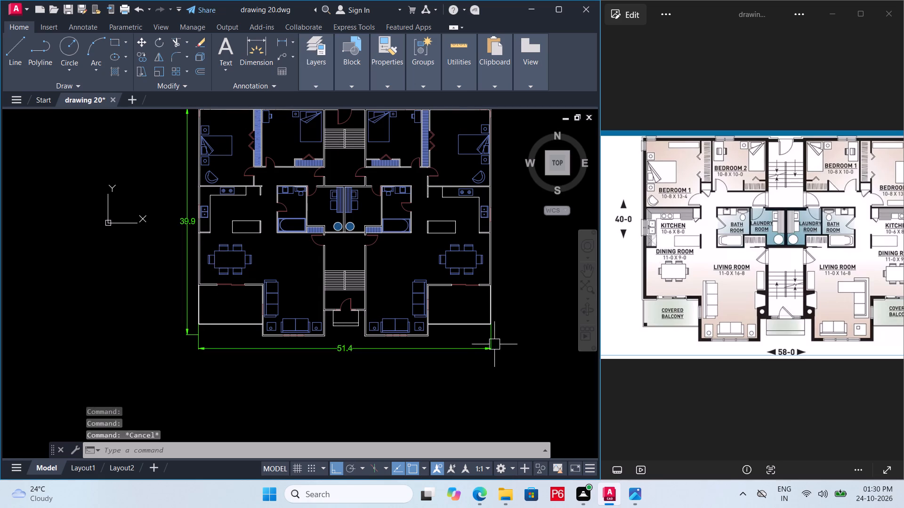
pyautogui.hotkey('ctrl', 's')
pyautogui.hotkey('ctrl', 's')
pyautogui.hotkey('ctrl', 's')
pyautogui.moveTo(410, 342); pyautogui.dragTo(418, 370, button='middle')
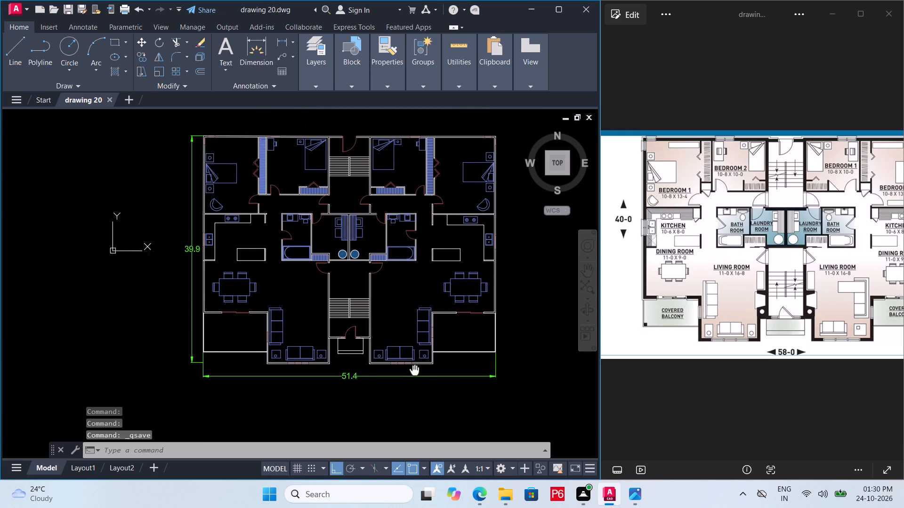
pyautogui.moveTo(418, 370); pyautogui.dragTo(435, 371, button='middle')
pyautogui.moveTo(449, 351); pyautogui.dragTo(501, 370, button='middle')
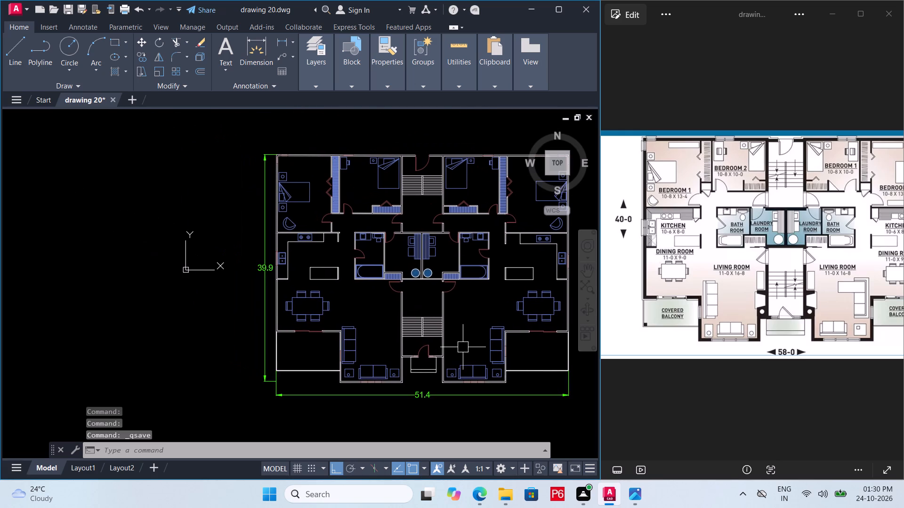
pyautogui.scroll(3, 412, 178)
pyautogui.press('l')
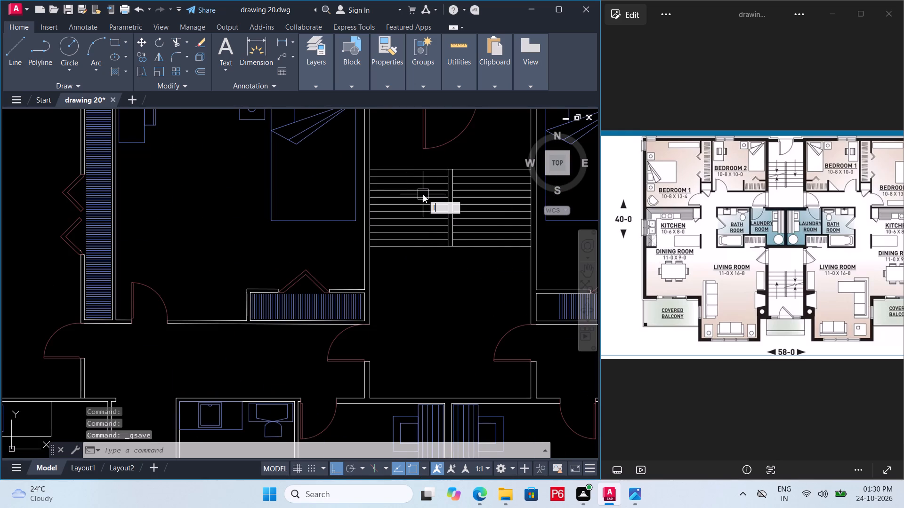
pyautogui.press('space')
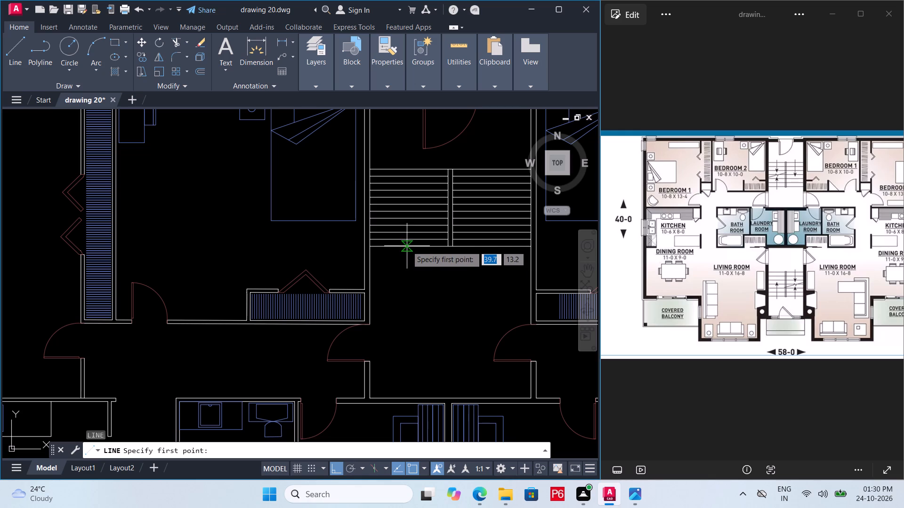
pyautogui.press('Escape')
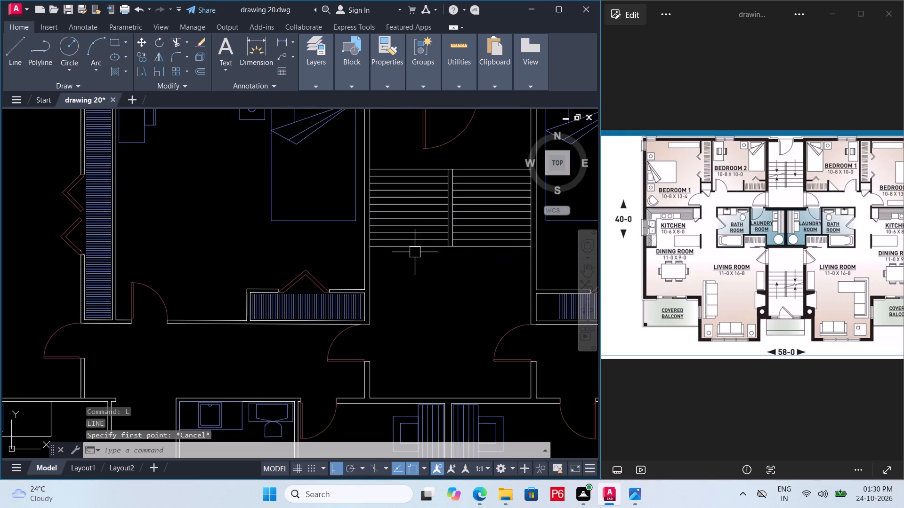
# Save the drawing.
pyautogui.hotkey('ctrl', 's')
pyautogui.hotkey('ctrl', 's')
pyautogui.hotkey('ctrl', 's')
pyautogui.hotkey('ctrl', 's')
pyautogui.hotkey('ctrl', 's')
pyautogui.hotkey('ctrl', 's')
# Draw the upper staircase's direction line: up the left flight about 4.0, across above the treads, and down the right flight about 4.6.
pyautogui.scroll(-2, 339, 233)
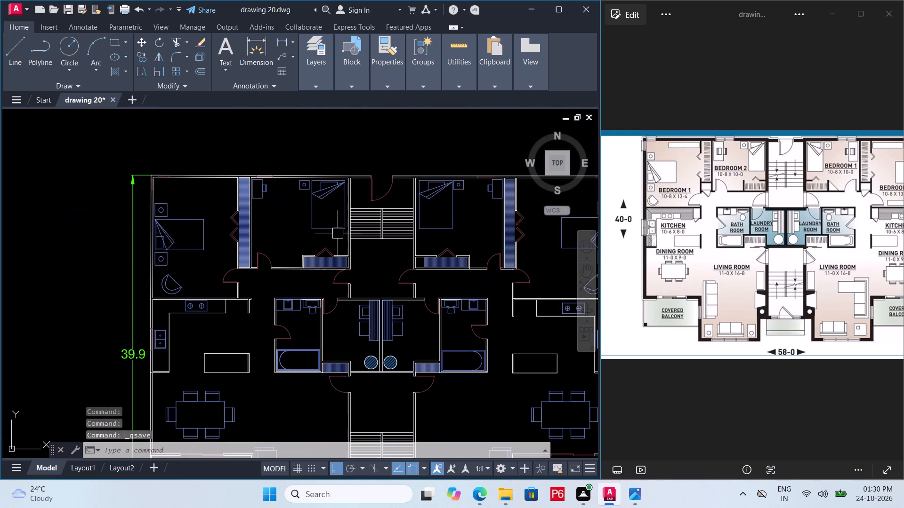
pyautogui.scroll(3, 313, 262)
pyautogui.moveTo(365, 244); pyautogui.dragTo(357, 214, button='middle')
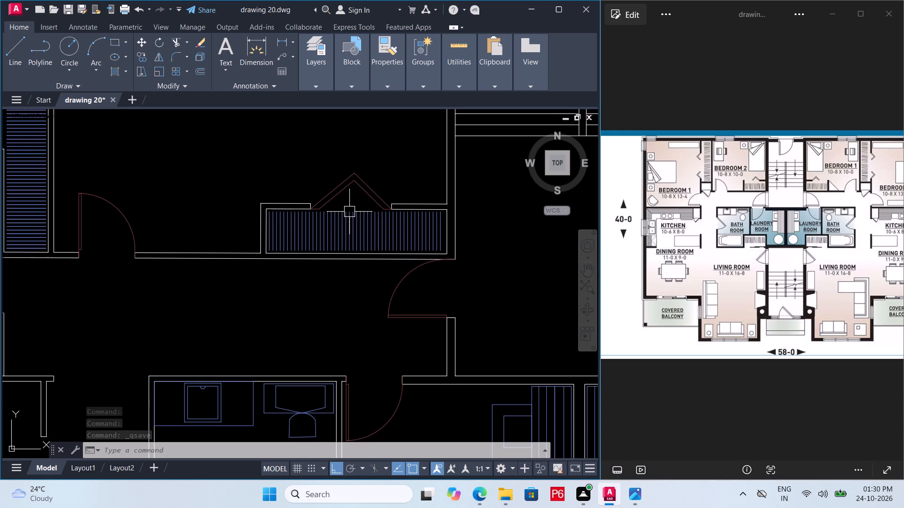
pyautogui.scroll(-3, 354, 217)
pyautogui.moveTo(444, 199); pyautogui.dragTo(395, 230, button='middle')
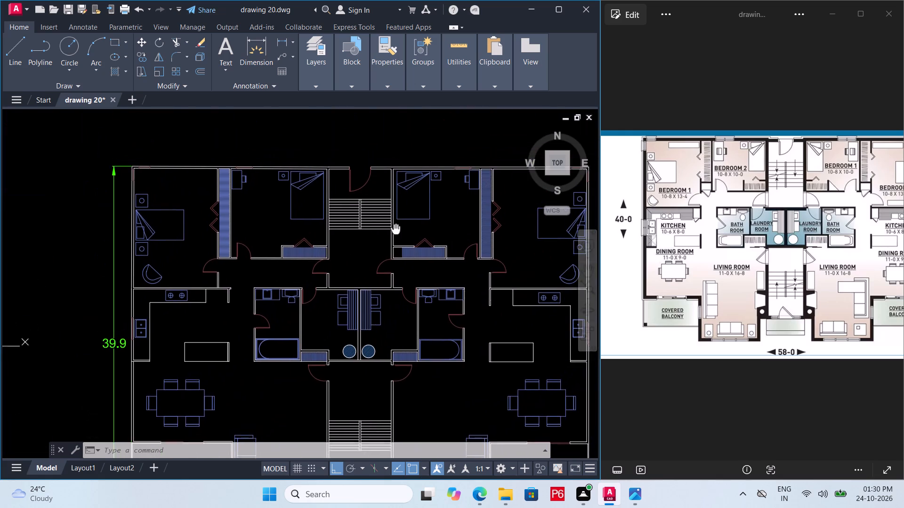
pyautogui.moveTo(395, 230); pyautogui.dragTo(395, 230, button='middle')
pyautogui.scroll(4, 343, 223)
pyautogui.moveTo(344, 240); pyautogui.dragTo(346, 328, button='middle')
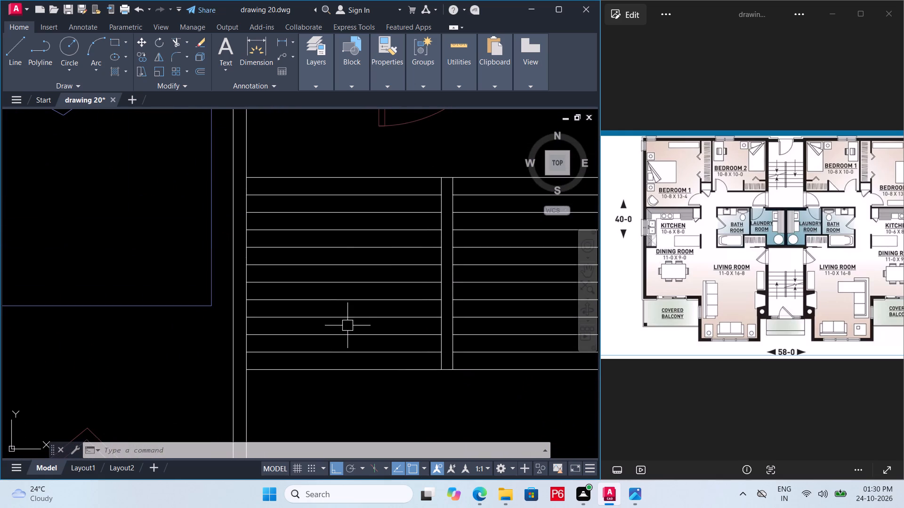
pyautogui.press('l')
pyautogui.press('space')
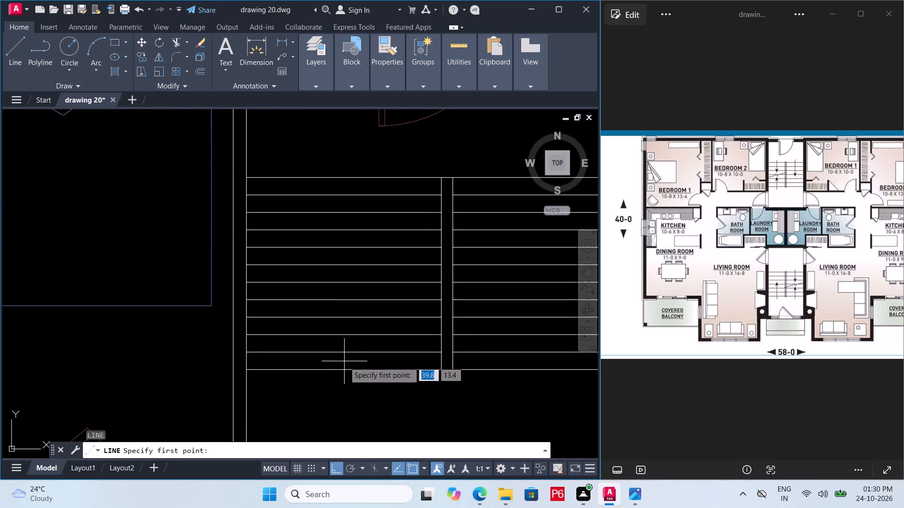
pyautogui.moveTo(345, 371); pyautogui.dragTo(346, 367)
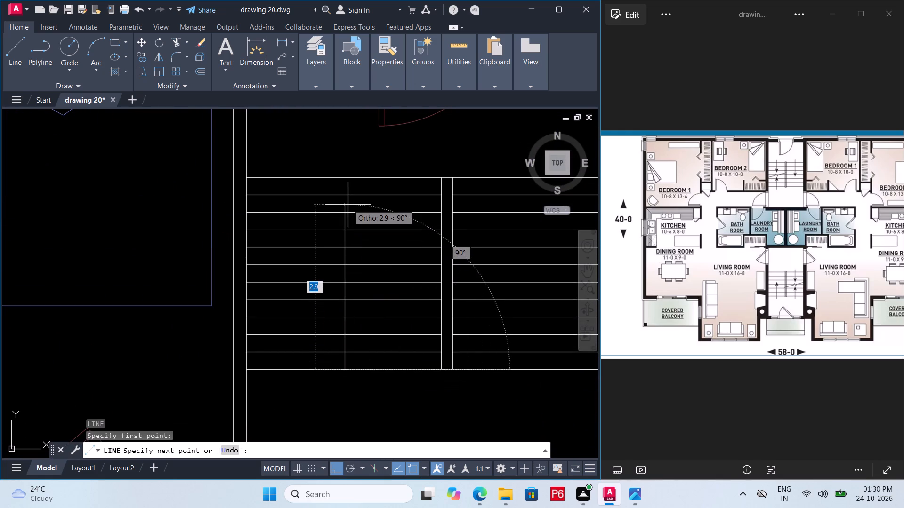
pyautogui.click(346, 142)
pyautogui.moveTo(397, 146); pyautogui.dragTo(304, 138, button='middle')
pyautogui.scroll(-1, 372, 145)
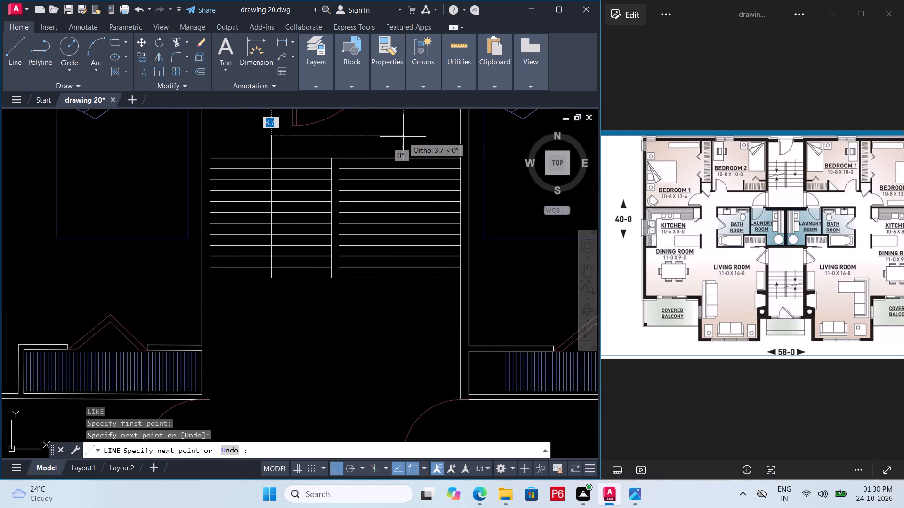
pyautogui.click(399, 138)
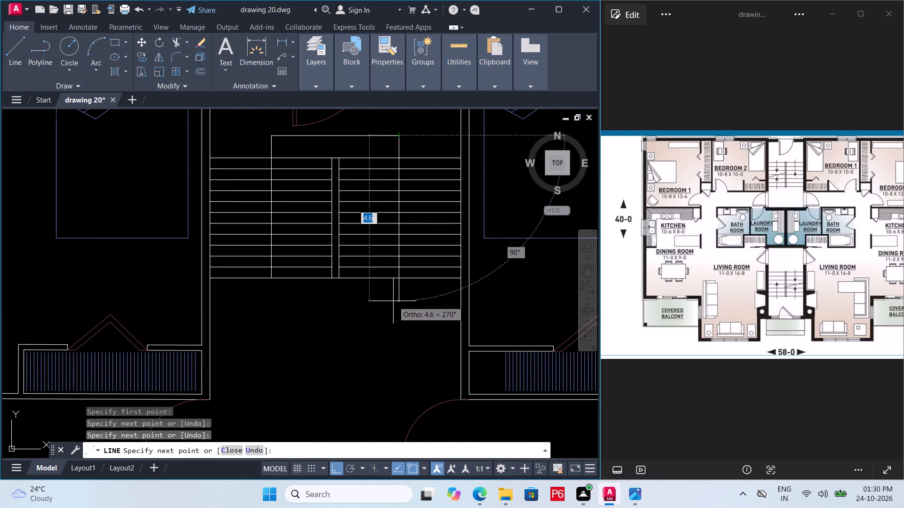
pyautogui.click(393, 302)
# Draw a downward-pointing triangular arrowhead at the lower end of the upper staircase's direction line, with Ortho off for its sloping sides, and save.
pyautogui.scroll(3, 396, 311)
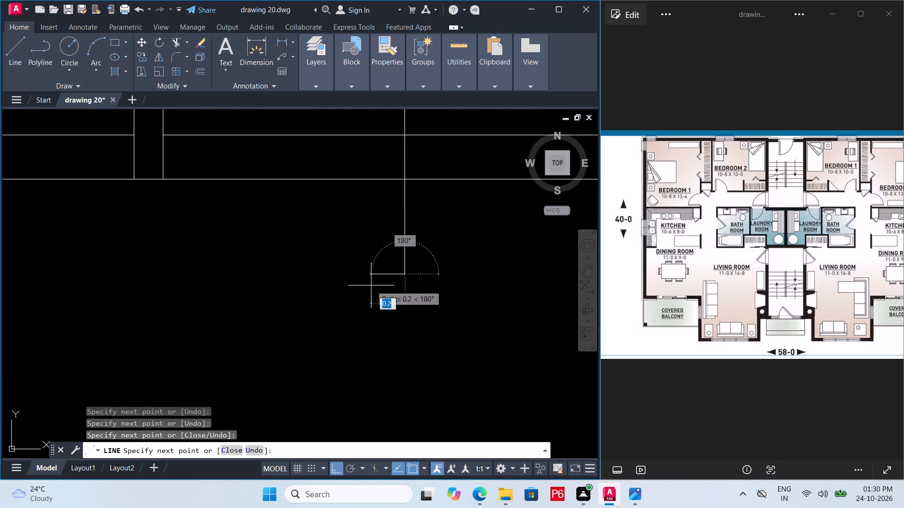
pyautogui.click(371, 286)
pyautogui.press('F8')
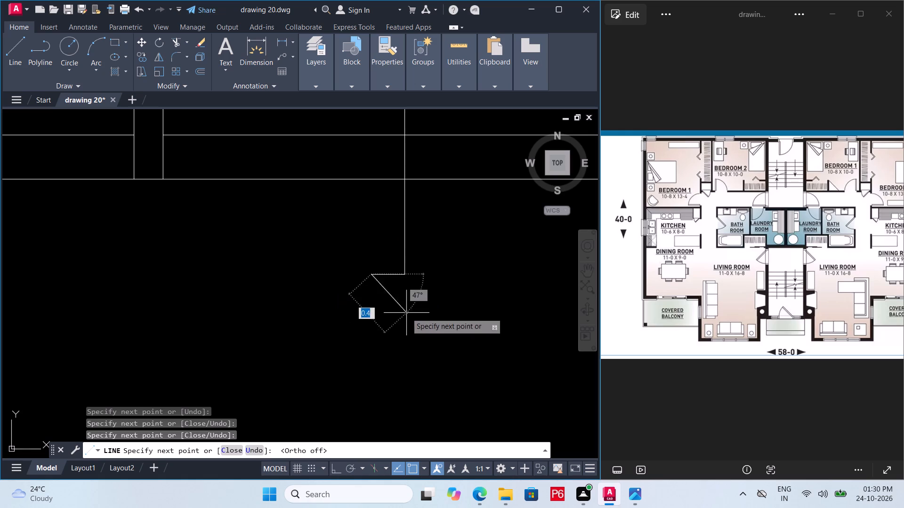
pyautogui.moveTo(402, 326); pyautogui.dragTo(406, 321)
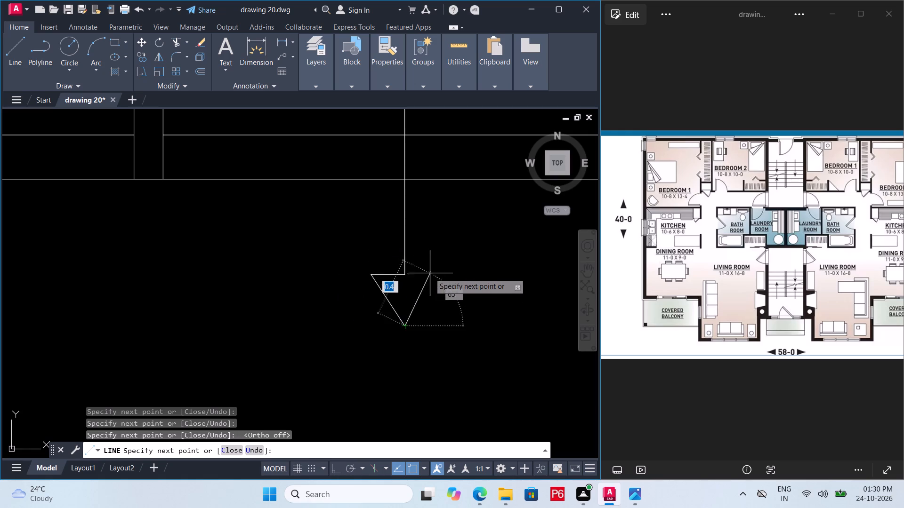
pyautogui.click(433, 275)
pyautogui.click(399, 276)
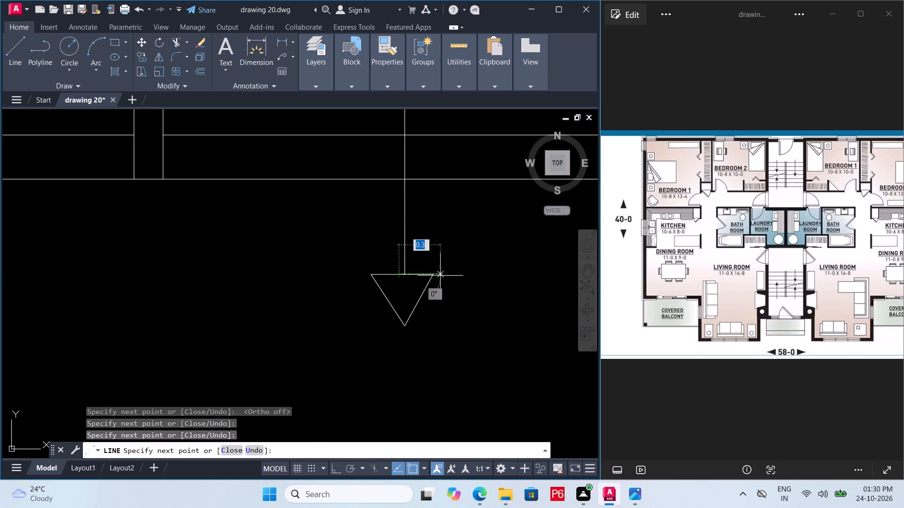
pyautogui.keyDown('ctrl'); pyautogui.scroll(-2, 487, 252); pyautogui.keyUp('ctrl')
pyautogui.hotkey('ctrl', 's')
pyautogui.hotkey('ctrl', 's')
pyautogui.hotkey('ctrl', 's')
# Draw the lower staircase's direction line with Ortho on: down the right flight about 4.1, across below the treads, and up past the left flight.
pyautogui.scroll(-2, 438, 263)
pyautogui.moveTo(438, 263); pyautogui.dragTo(439, 263, button='middle')
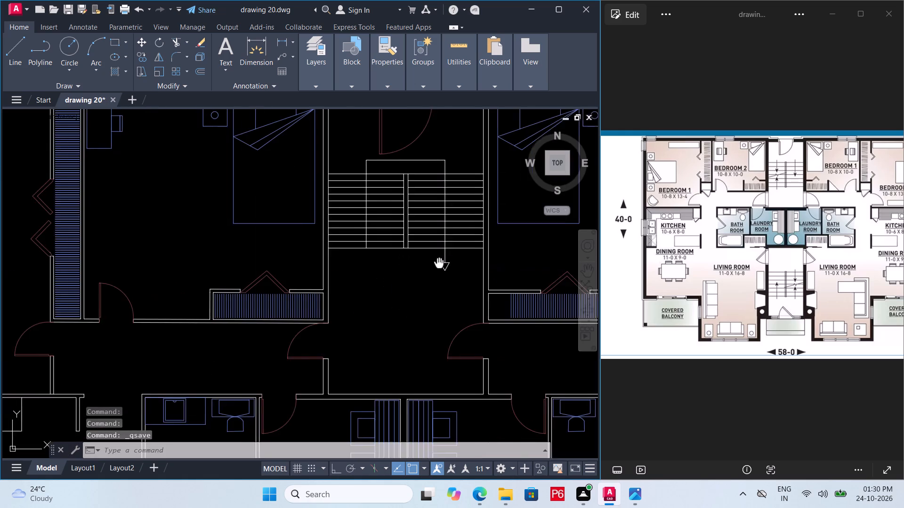
pyautogui.moveTo(439, 263); pyautogui.dragTo(508, 275, button='middle')
pyautogui.scroll(-3, 392, 245)
pyautogui.moveTo(413, 280); pyautogui.dragTo(384, 217, button='middle')
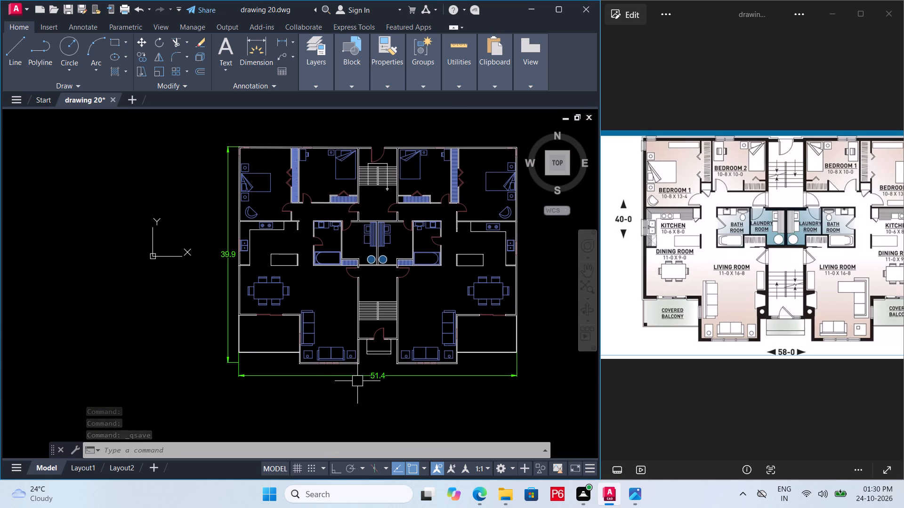
pyautogui.scroll(4, 380, 336)
pyautogui.moveTo(387, 287); pyautogui.dragTo(395, 347, button='middle')
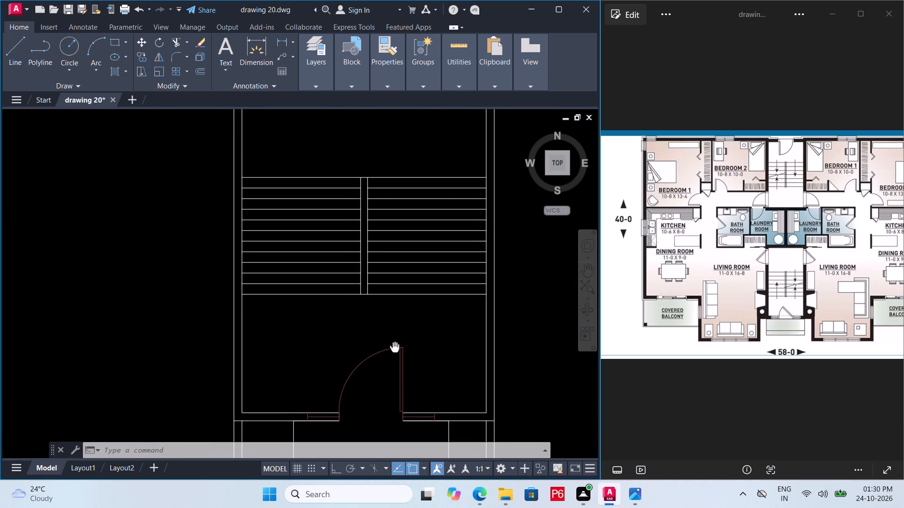
pyautogui.moveTo(395, 347); pyautogui.dragTo(395, 349, button='middle')
pyautogui.press('l')
pyautogui.press('space')
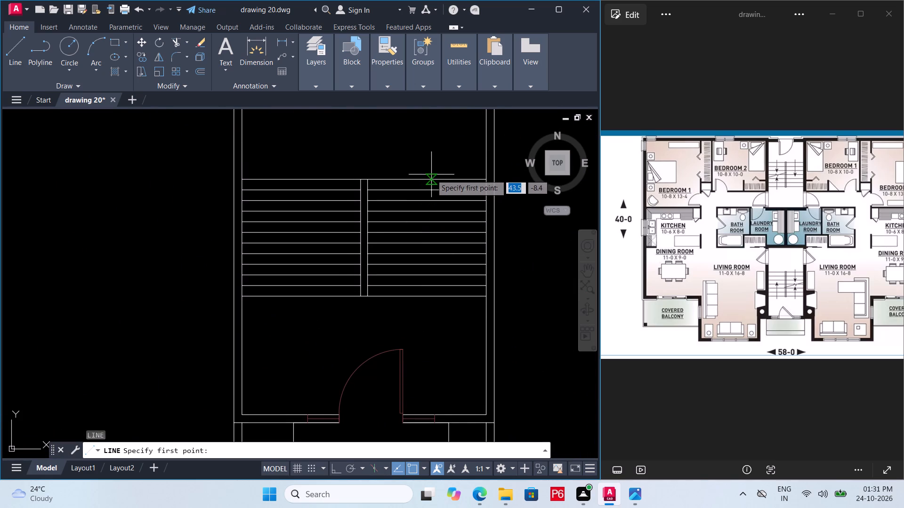
pyautogui.click(431, 175)
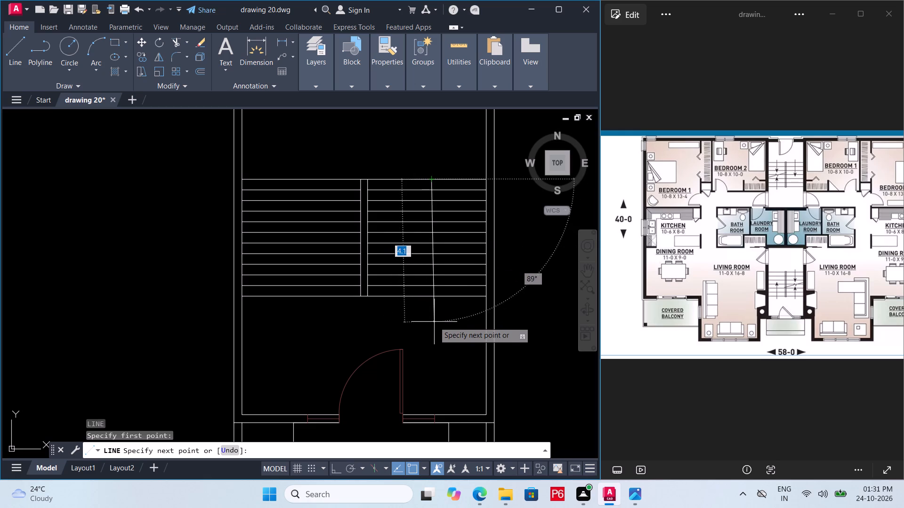
pyautogui.press('F8')
pyautogui.doubleClick(430, 322)
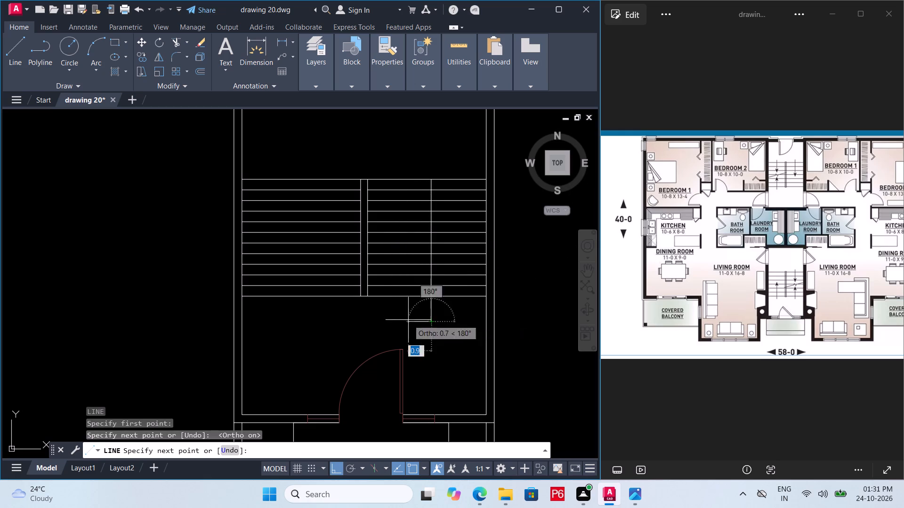
pyautogui.moveTo(295, 321); pyautogui.dragTo(297, 313)
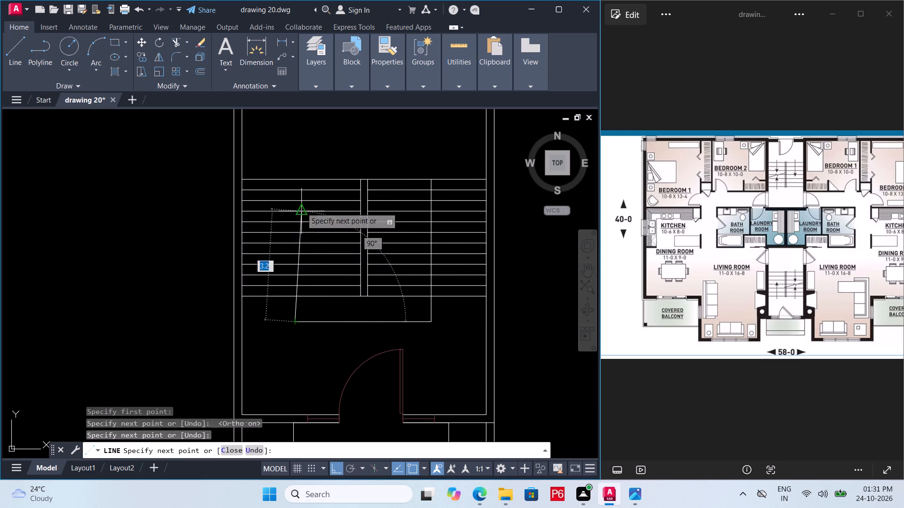
pyautogui.click(294, 158)
# Draw an upward-pointing triangular arrowhead at the upper end of the lower staircase's direction line, with Ortho off for its sloping sides, and save.
pyautogui.scroll(3, 294, 159)
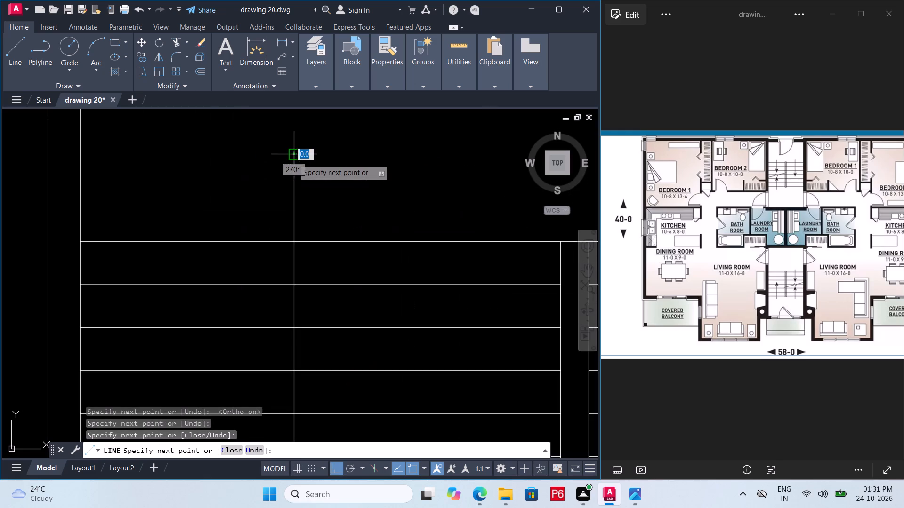
pyautogui.click(262, 162)
pyautogui.moveTo(284, 137); pyautogui.dragTo(282, 236, button='middle')
pyautogui.scroll(-1, 284, 137)
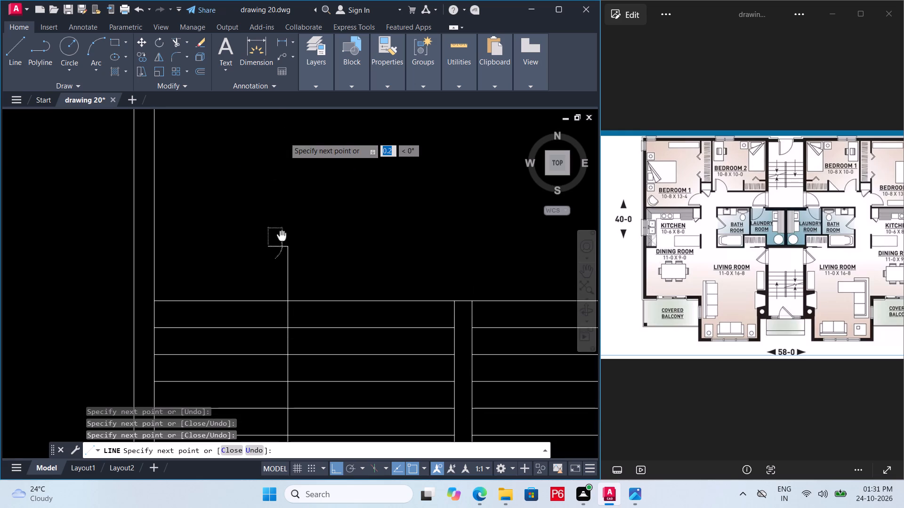
pyautogui.moveTo(282, 236); pyautogui.dragTo(282, 238, button='middle')
pyautogui.press('F8')
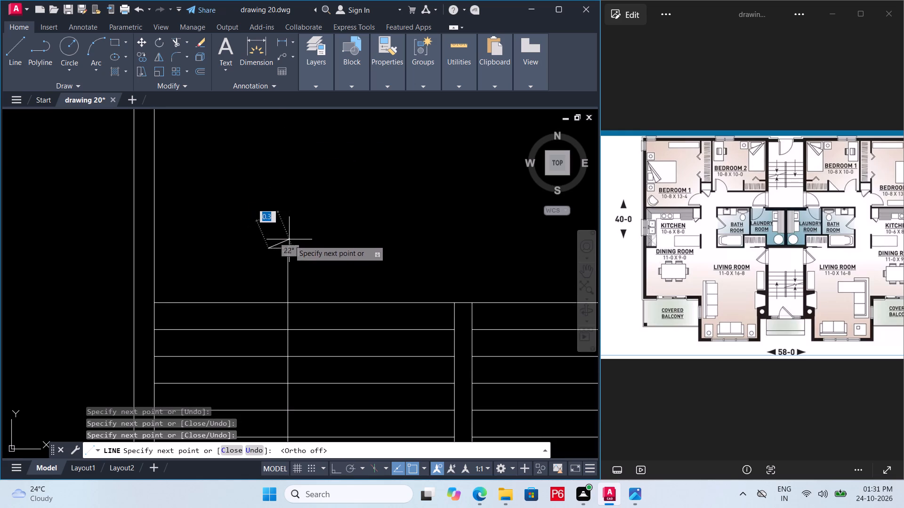
pyautogui.click(290, 214)
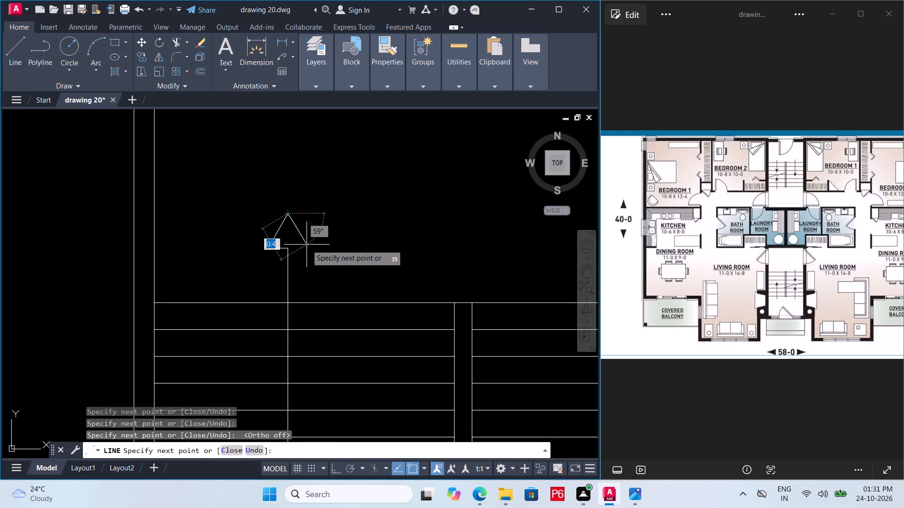
pyautogui.click(307, 247)
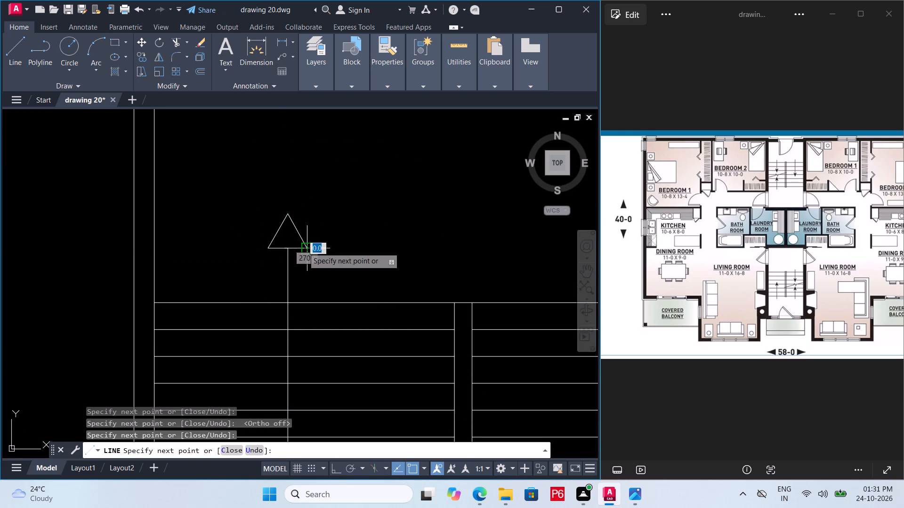
pyautogui.click(289, 249)
pyautogui.scroll(-4, 305, 211)
pyautogui.hotkey('ctrl', 's')
pyautogui.hotkey('ctrl', 's')
pyautogui.hotkey('ctrl', 's')
pyautogui.keyDown('ctrl'); pyautogui.scroll(-2, 278, 211); pyautogui.keyUp('ctrl')
pyautogui.moveTo(325, 227); pyautogui.dragTo(352, 276, button='middle')
pyautogui.hotkey('ctrl', 's')
pyautogui.hotkey('ctrl', 's')
pyautogui.hotkey('ctrl', 's')
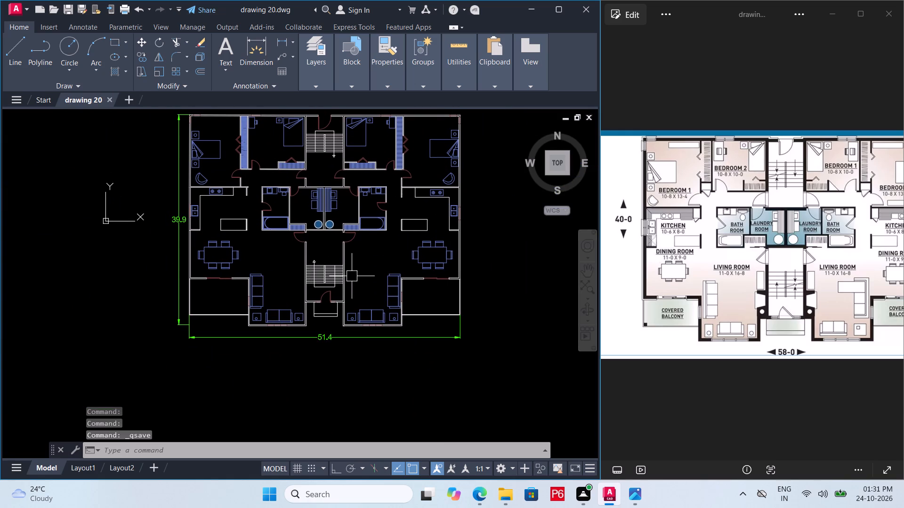
# Assign all treads of both flights of the lower staircase to the text layer and save the drawing.
pyautogui.scroll(4, 324, 290)
pyautogui.moveTo(302, 225); pyautogui.dragTo(307, 235, button='middle')
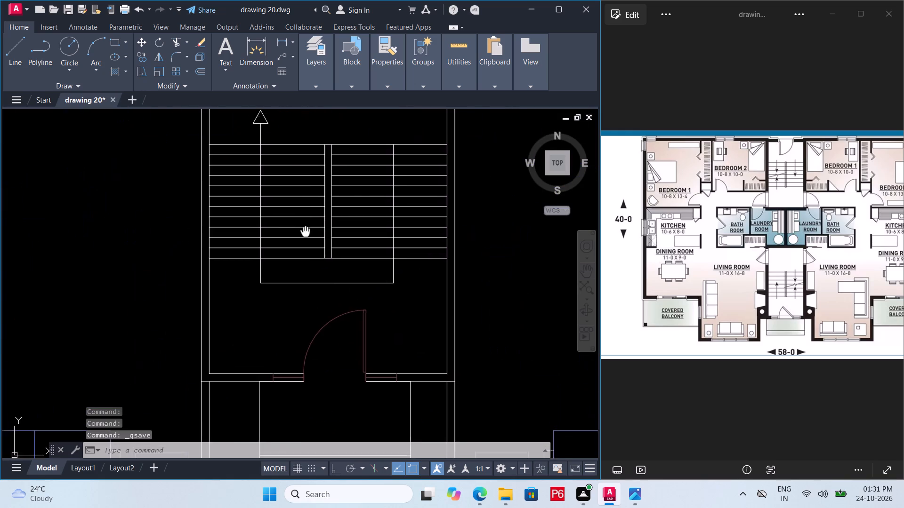
pyautogui.moveTo(307, 235); pyautogui.dragTo(331, 276, button='middle')
pyautogui.click(325, 180)
pyautogui.click(312, 312)
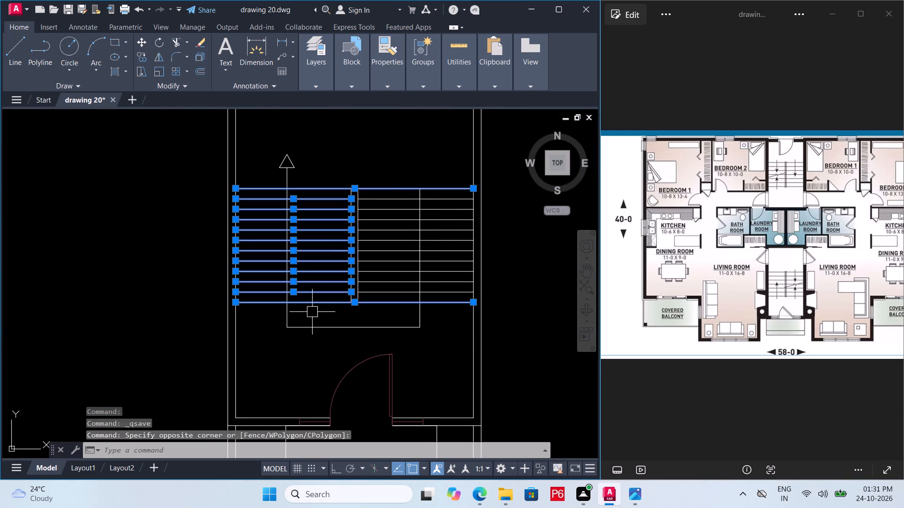
pyautogui.scroll(2, 400, 196)
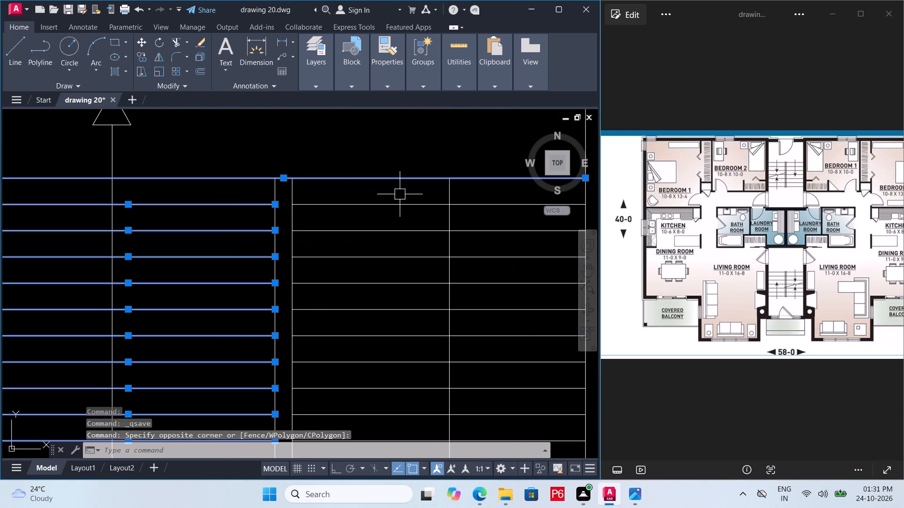
pyautogui.click(400, 194)
pyautogui.moveTo(363, 317); pyautogui.dragTo(357, 198, button='middle')
pyautogui.click(345, 332)
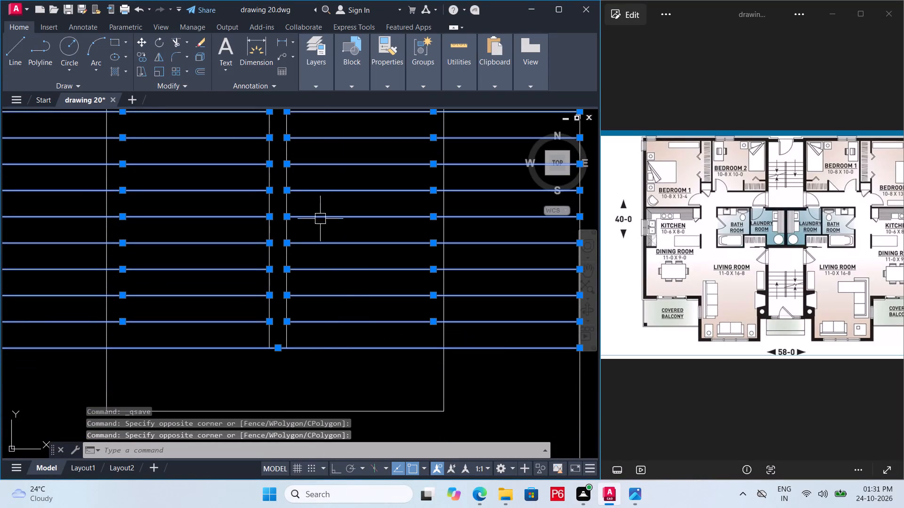
pyautogui.click(314, 78)
pyautogui.click(386, 102)
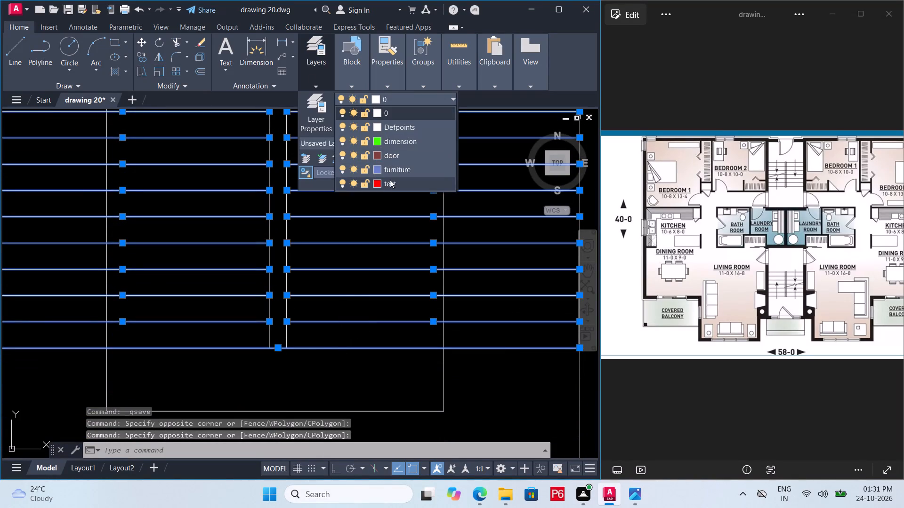
pyautogui.click(392, 187)
pyautogui.scroll(-3, 339, 324)
pyautogui.press('Escape')
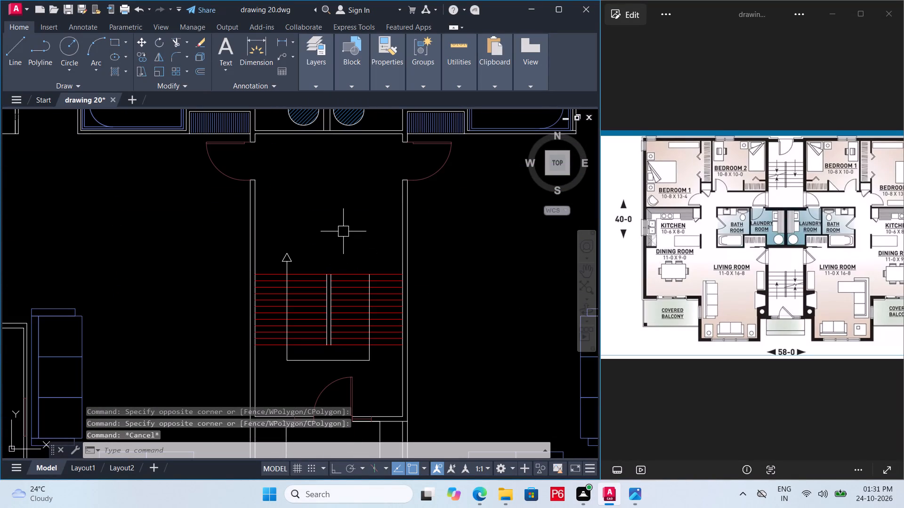
pyautogui.hotkey('ctrl', 's')
pyautogui.hotkey('ctrl', 's')
pyautogui.hotkey('ctrl', 's')
pyautogui.hotkey('ctrl', 's')
pyautogui.hotkey('ctrl', 's')
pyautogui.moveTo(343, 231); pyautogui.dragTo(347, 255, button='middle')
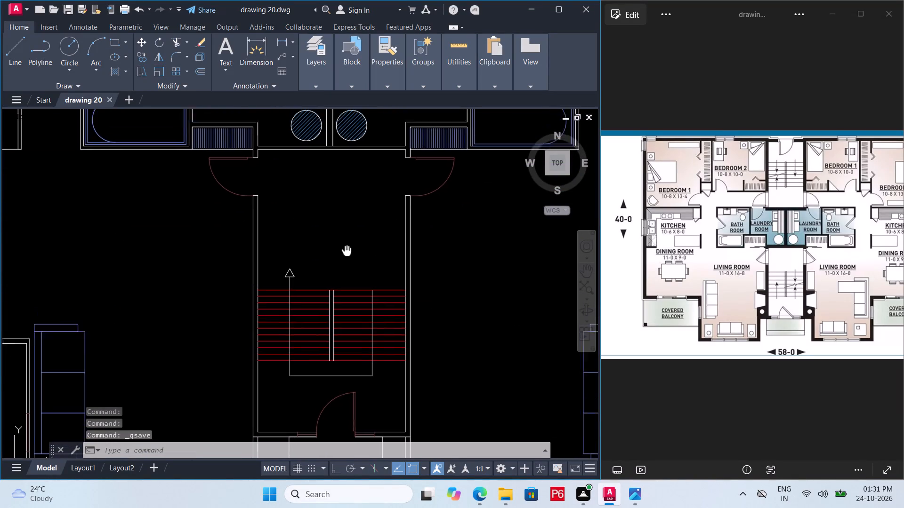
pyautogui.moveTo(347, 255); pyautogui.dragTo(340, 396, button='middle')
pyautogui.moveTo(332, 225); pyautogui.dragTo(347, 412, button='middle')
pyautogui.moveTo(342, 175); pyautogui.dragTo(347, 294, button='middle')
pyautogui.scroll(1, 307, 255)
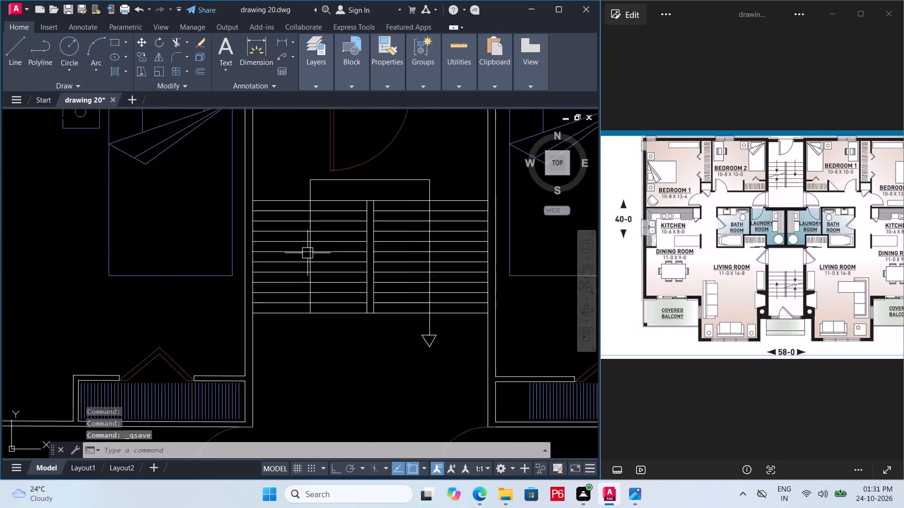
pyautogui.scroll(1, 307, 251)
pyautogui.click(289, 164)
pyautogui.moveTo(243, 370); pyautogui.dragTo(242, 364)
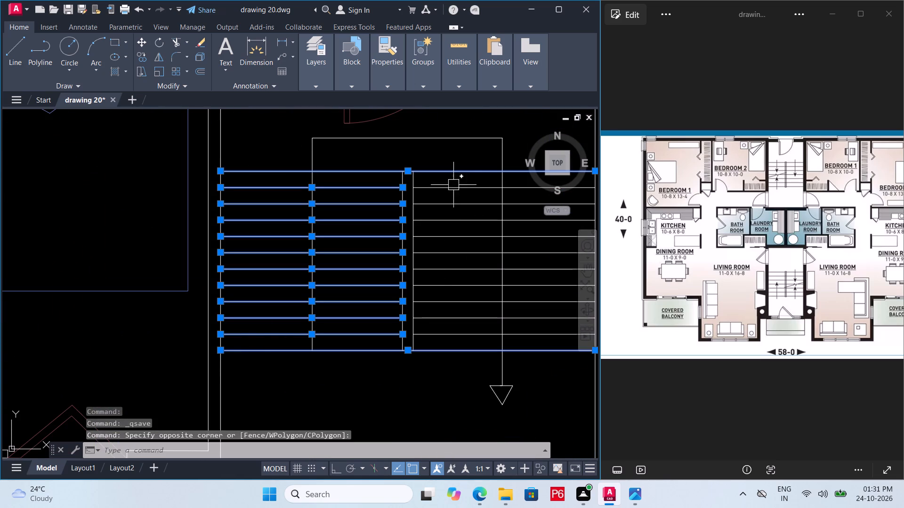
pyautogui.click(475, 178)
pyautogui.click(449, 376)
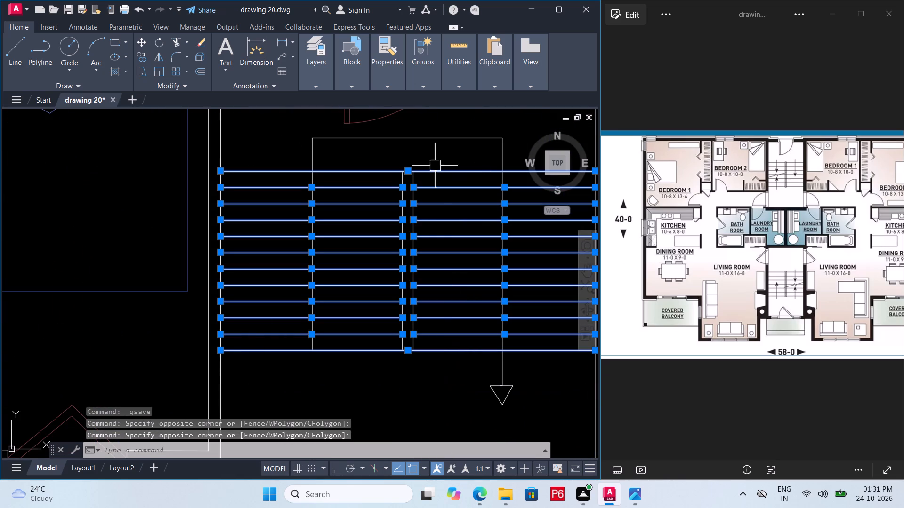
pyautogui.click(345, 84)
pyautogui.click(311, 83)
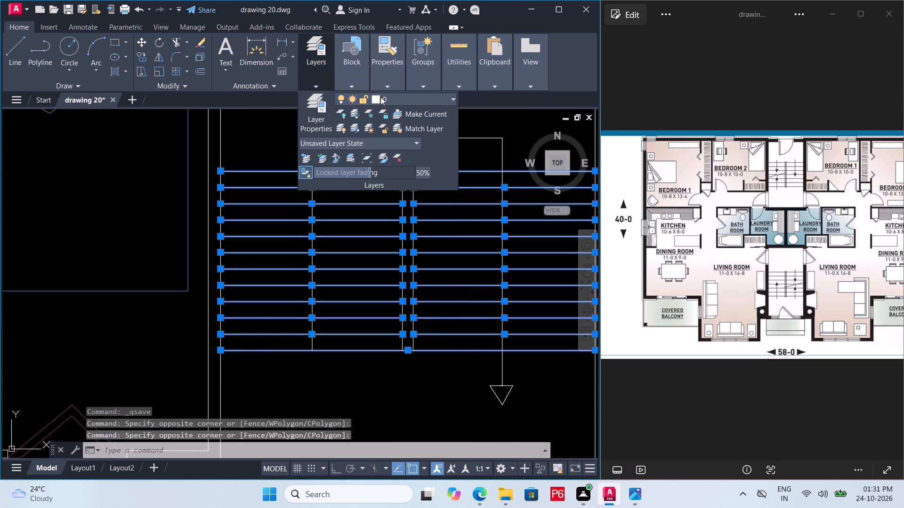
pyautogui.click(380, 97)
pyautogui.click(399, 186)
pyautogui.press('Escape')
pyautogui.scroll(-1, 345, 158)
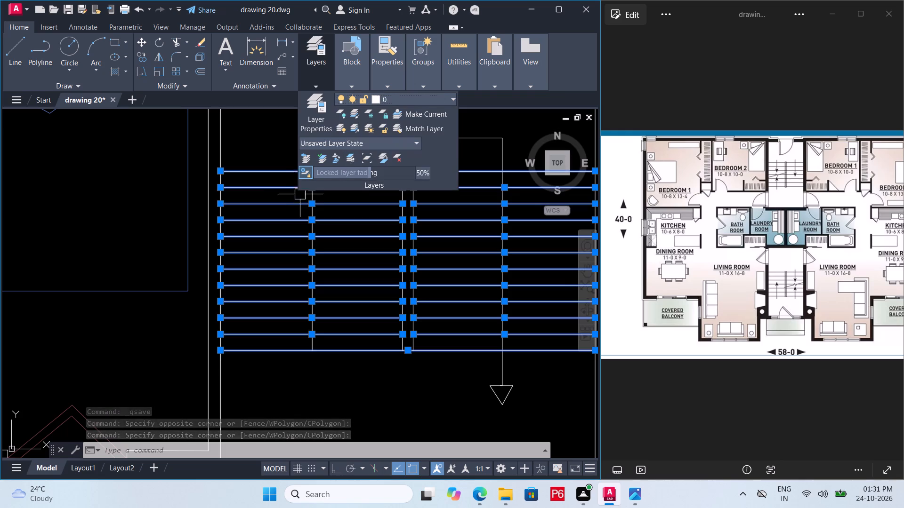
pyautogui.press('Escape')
# Assign all treads of both flights of the upper staircase to the text layer and save the drawing.
pyautogui.moveTo(283, 153); pyautogui.dragTo(283, 158)
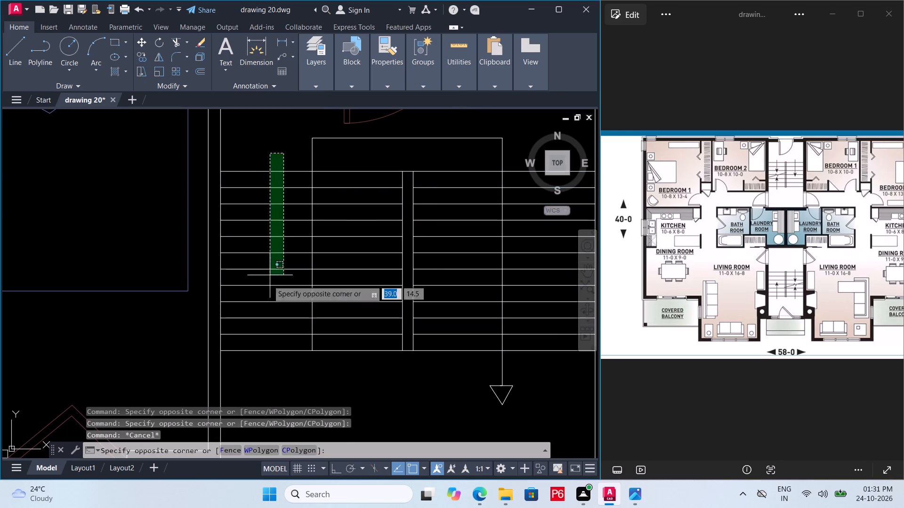
pyautogui.click(245, 371)
pyautogui.click(481, 181)
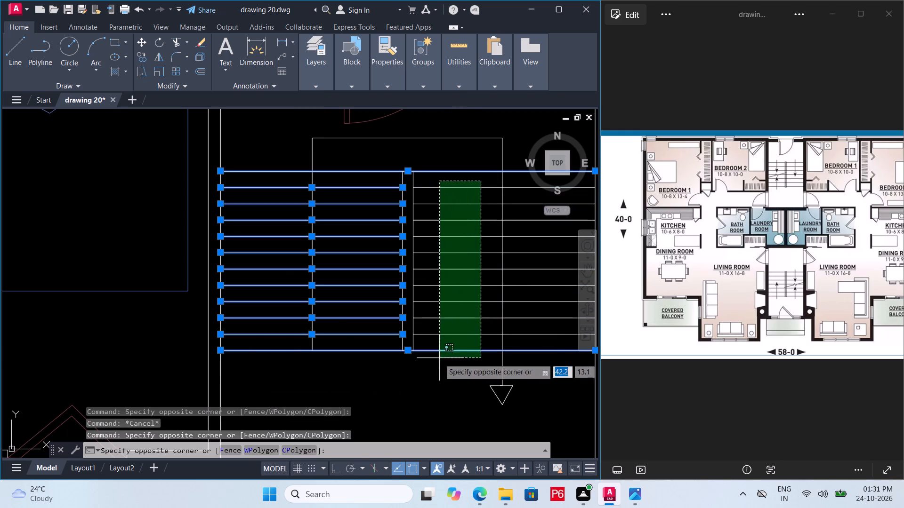
pyautogui.click(438, 360)
pyautogui.click(305, 86)
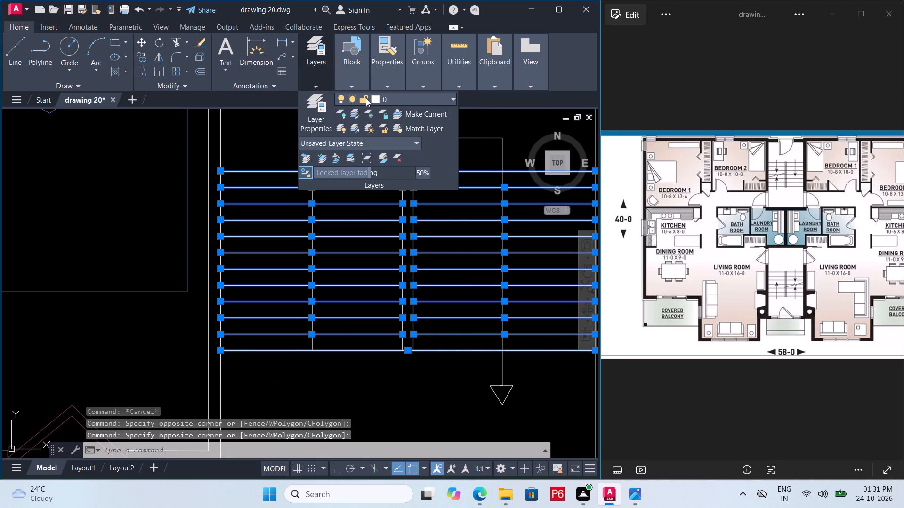
pyautogui.click(394, 100)
pyautogui.click(389, 185)
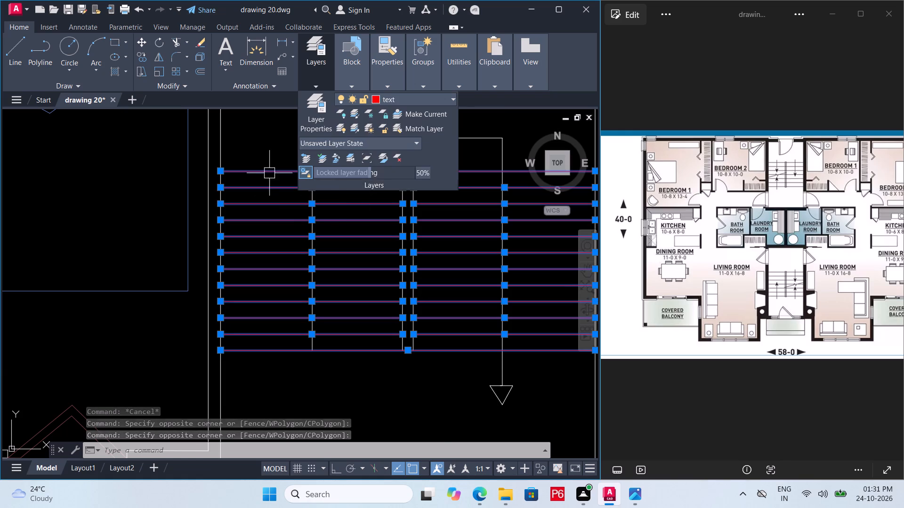
pyautogui.click(273, 151)
pyautogui.press('space')
pyautogui.click(274, 138)
pyautogui.press('space')
pyautogui.press('Escape')
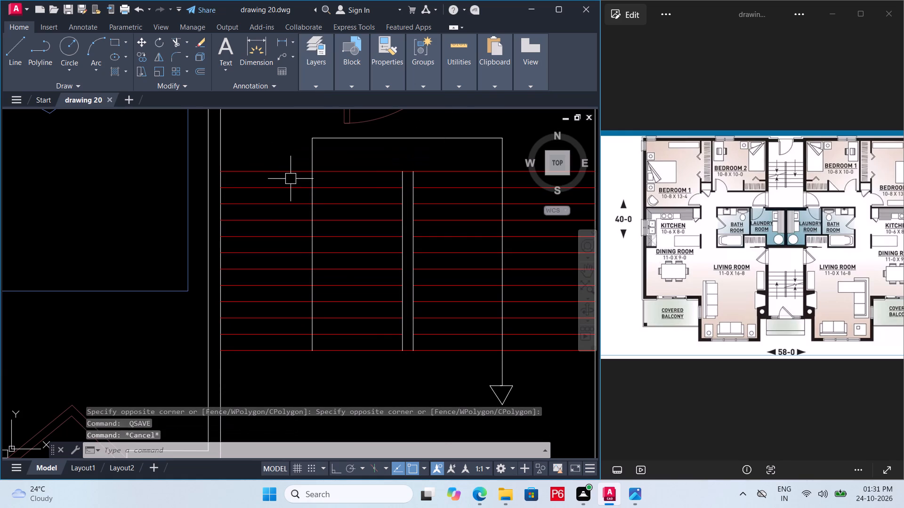
pyautogui.hotkey('ctrl', 's')
pyautogui.hotkey('ctrl', 's')
pyautogui.hotkey('ctrl', 's')
pyautogui.hotkey('ctrl', 's')
pyautogui.hotkey('ctrl', 's')
# Review the whole floor plan, the lower staircase and the lower-left balcony against the reference image.
pyautogui.scroll(-3, 253, 203)
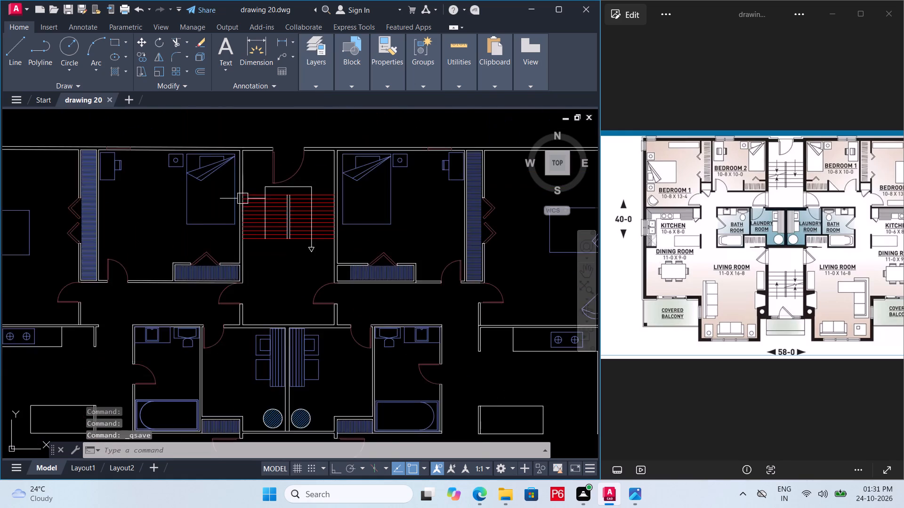
pyautogui.scroll(-2, 242, 198)
pyautogui.moveTo(268, 325); pyautogui.dragTo(283, 290, button='middle')
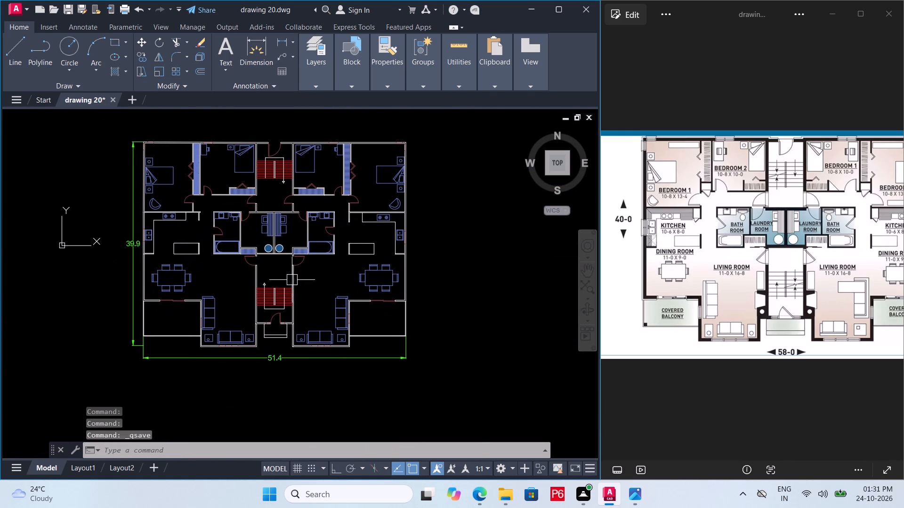
pyautogui.scroll(2, 277, 318)
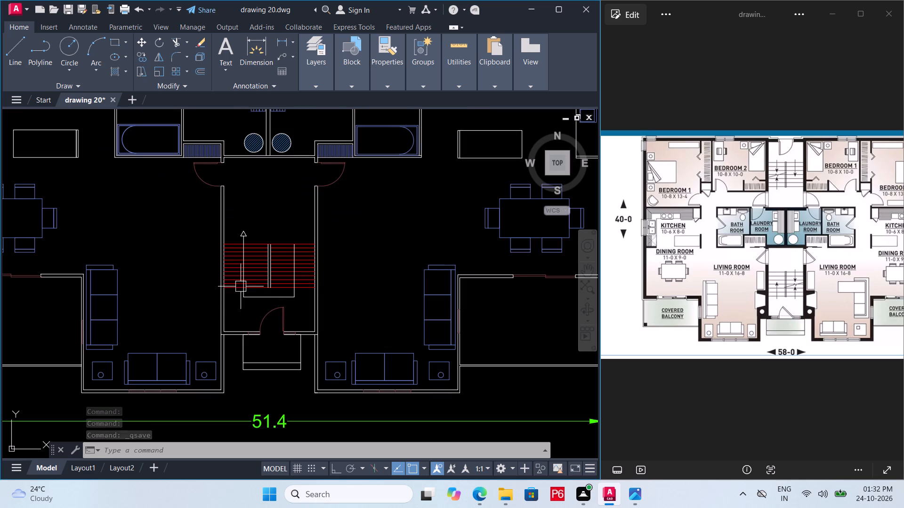
pyautogui.scroll(-2, 335, 291)
pyautogui.moveTo(340, 313); pyautogui.dragTo(348, 295, button='middle')
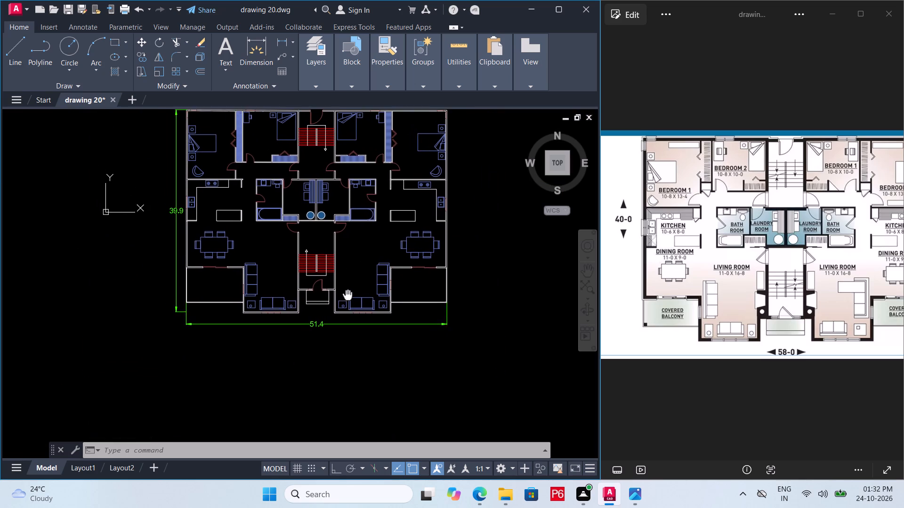
pyautogui.moveTo(348, 295); pyautogui.dragTo(350, 303, button='middle')
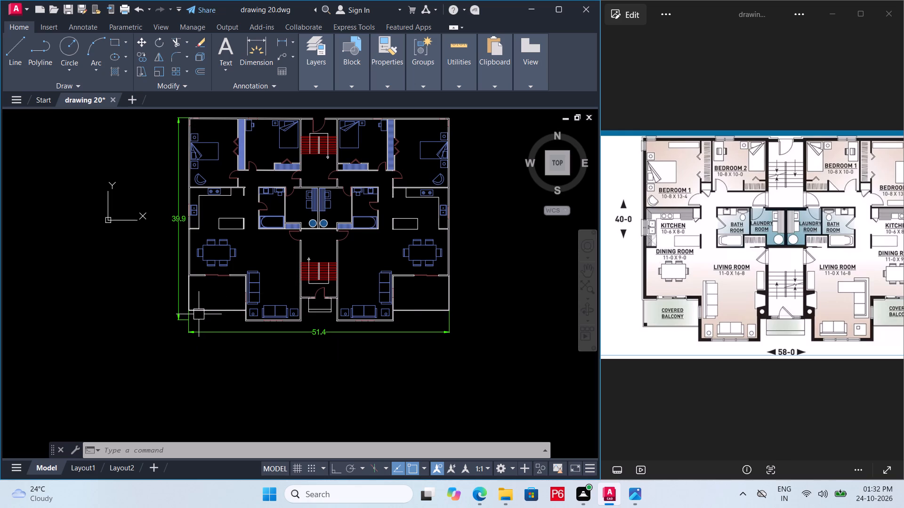
pyautogui.scroll(4, 195, 297)
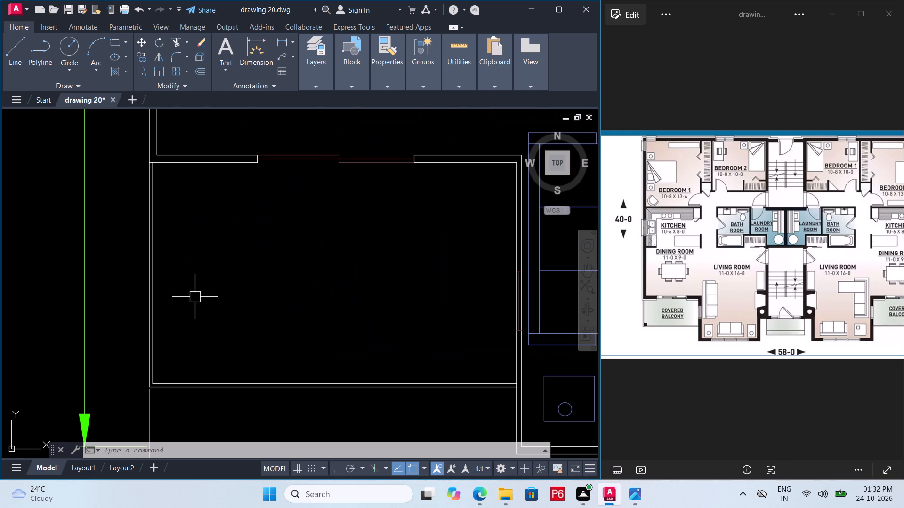
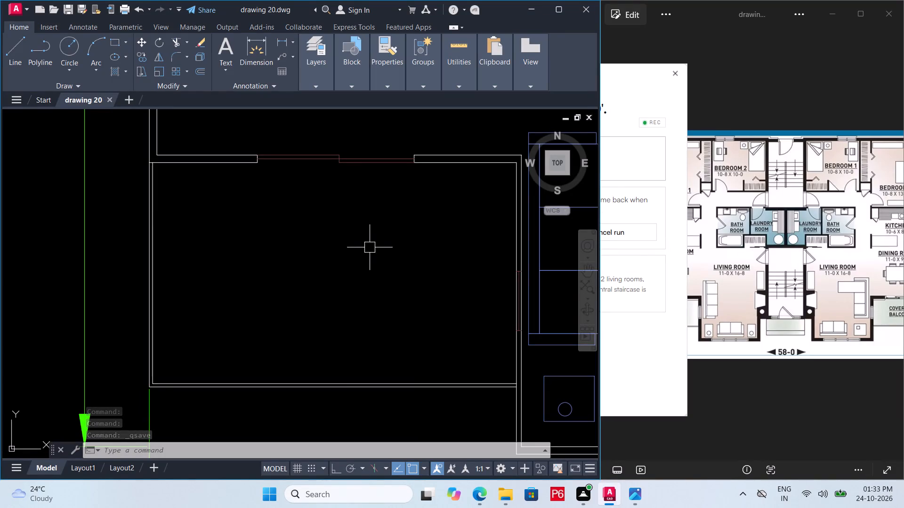
# Add the two-line multiline text COVERED / BALCONY inside the lower-left balcony.
pyautogui.click(808, 271)
pyautogui.scroll(-3, 342, 298)
pyautogui.scroll(-1, 377, 283)
pyautogui.moveTo(377, 283); pyautogui.dragTo(375, 286, button='middle')
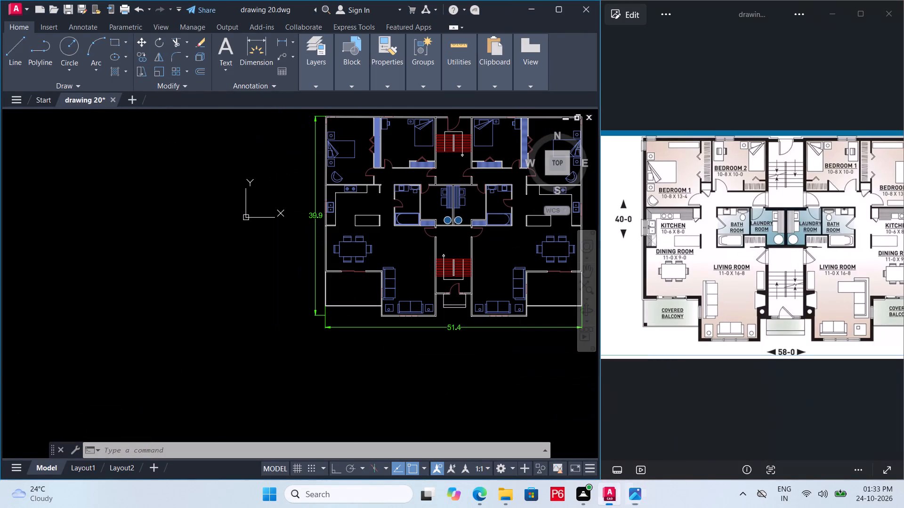
pyautogui.moveTo(375, 286); pyautogui.dragTo(338, 330, button='middle')
pyautogui.scroll(3, 328, 316)
pyautogui.moveTo(410, 234); pyautogui.dragTo(295, 291, button='middle')
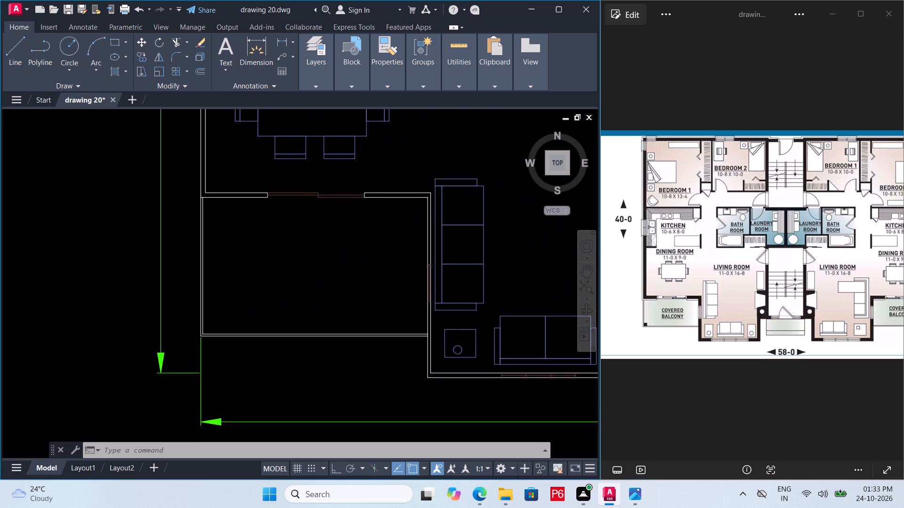
pyautogui.write('re')
pyautogui.press('Escape')
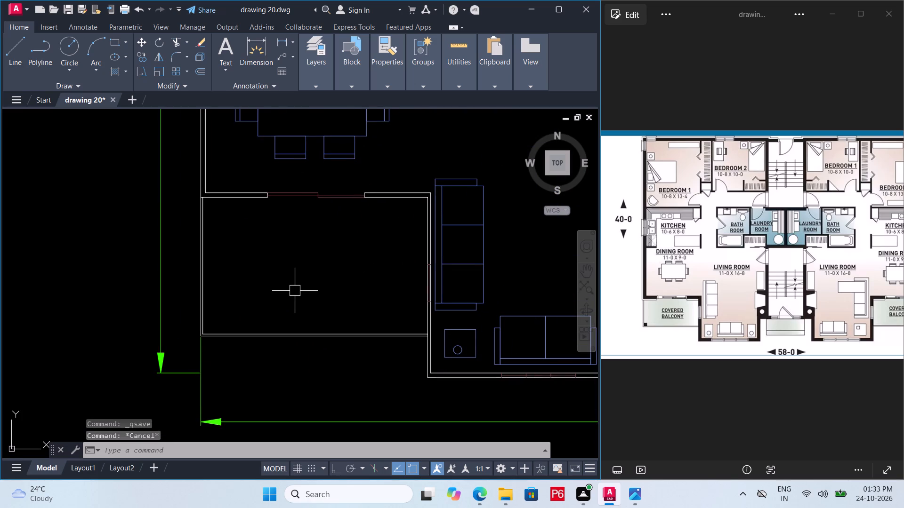
pyautogui.press('t')
pyautogui.press('space')
pyautogui.moveTo(258, 231); pyautogui.dragTo(265, 234)
pyautogui.click(359, 297)
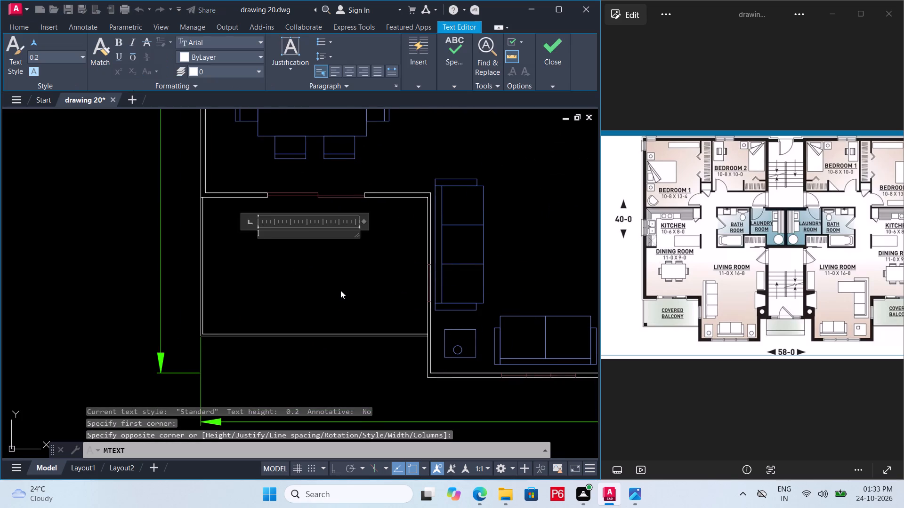
pyautogui.write('cover')
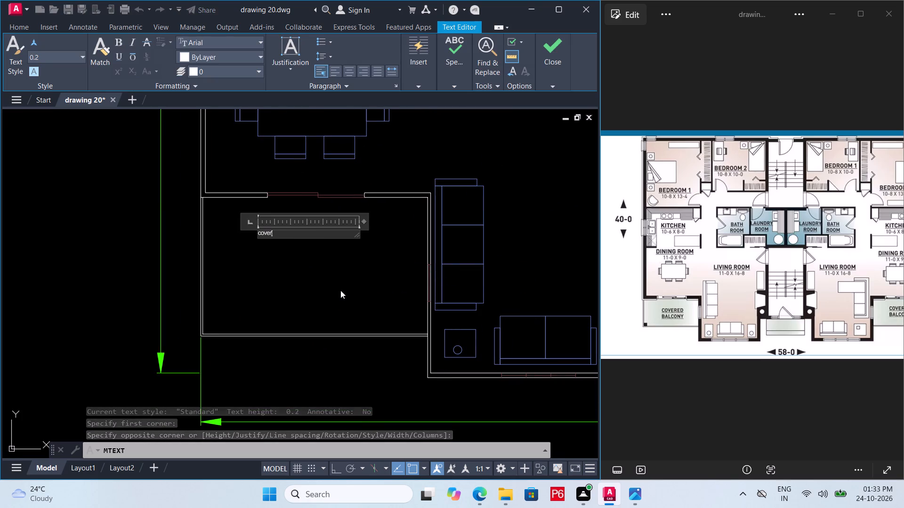
pyautogui.press('BackSpace')
pyautogui.press('BackSpace')
pyautogui.press('BackSpace')
pyautogui.press('BackSpace')
pyautogui.press('BackSpace')
pyautogui.press('BackSpace')
pyautogui.press('BackSpace')
pyautogui.press('BackSpace')
pyautogui.press('BackSpace')
pyautogui.press('BackSpace')
pyautogui.press('BackSpace')
pyautogui.press('BackSpace')
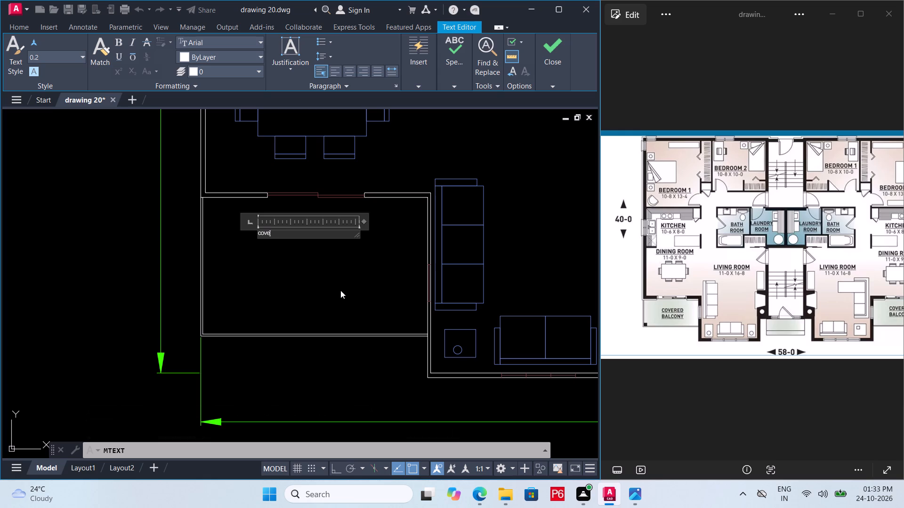
pyautogui.write('COVERED')
pyautogui.press('Return')
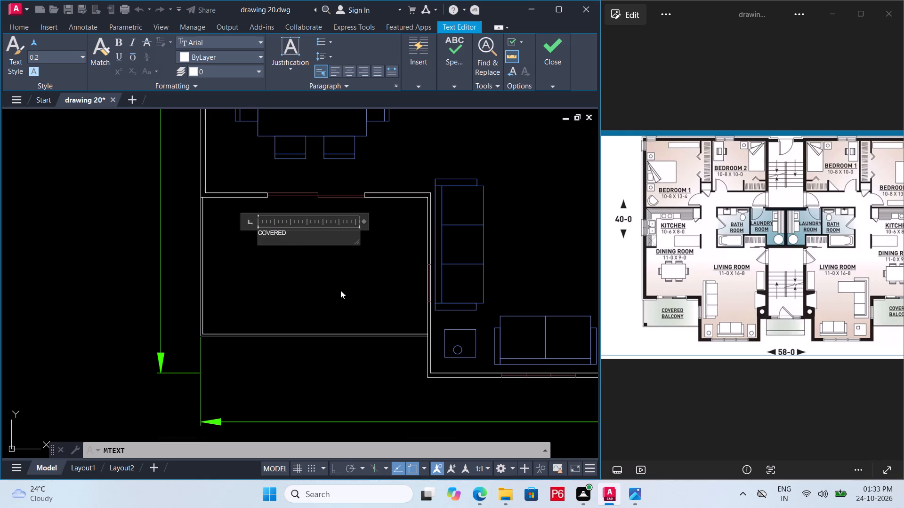
pyautogui.write('BALCONY')
pyautogui.click(341, 290)
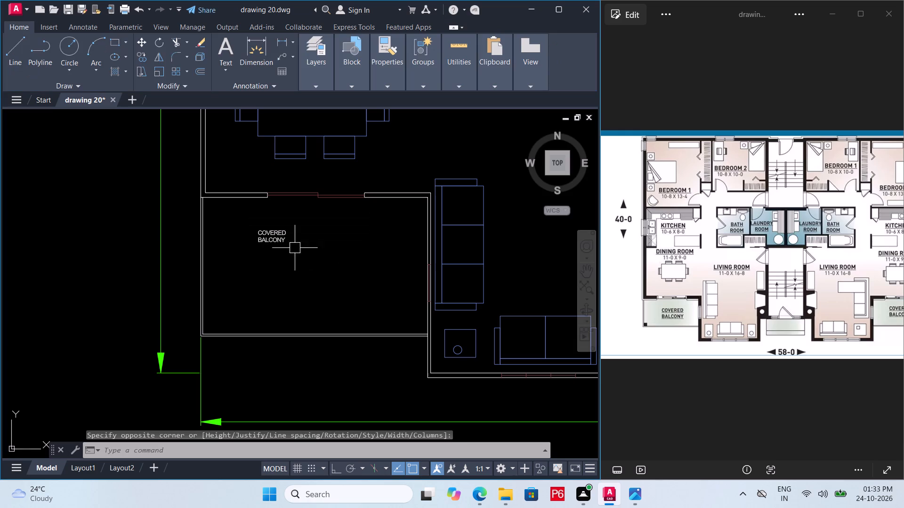
# Set the text height of the COVERED BALCONY label to 0.6.
pyautogui.click(279, 239)
pyautogui.rightClick(279, 239)
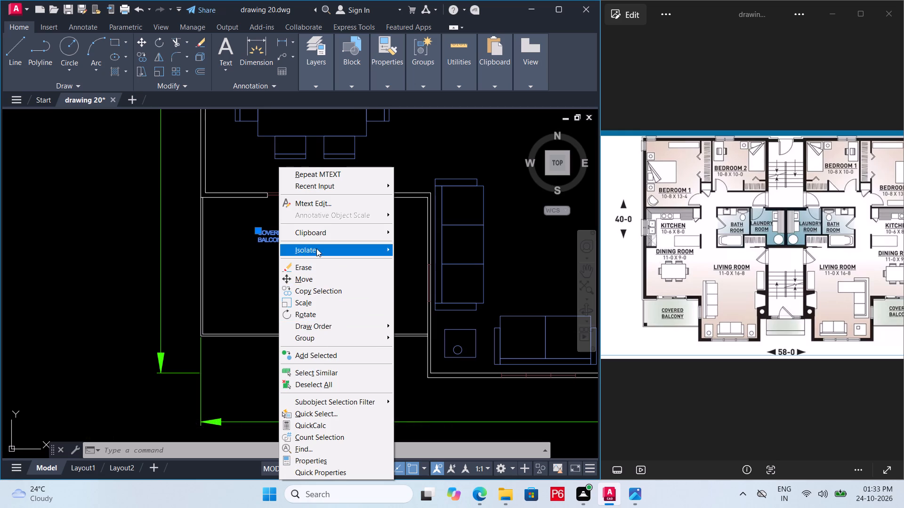
pyautogui.click(330, 459)
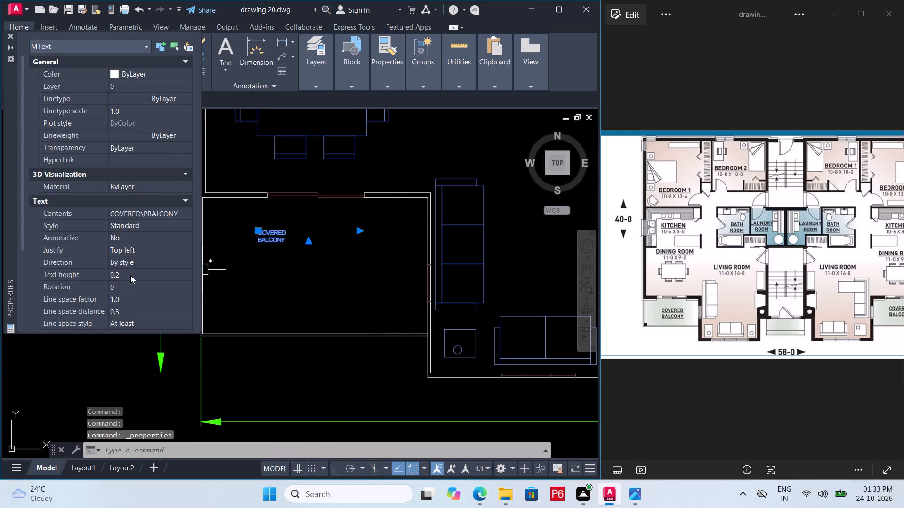
pyautogui.click(130, 275)
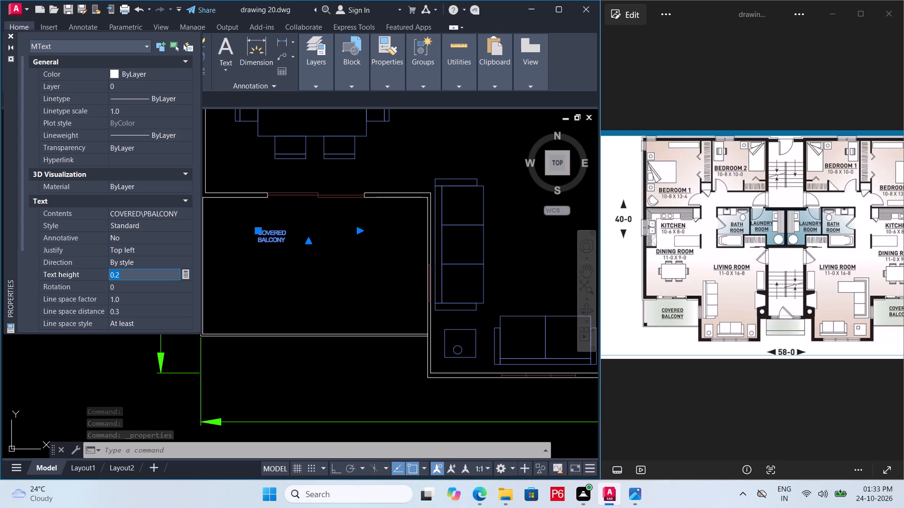
pyautogui.press('1')
pyautogui.press('Return')
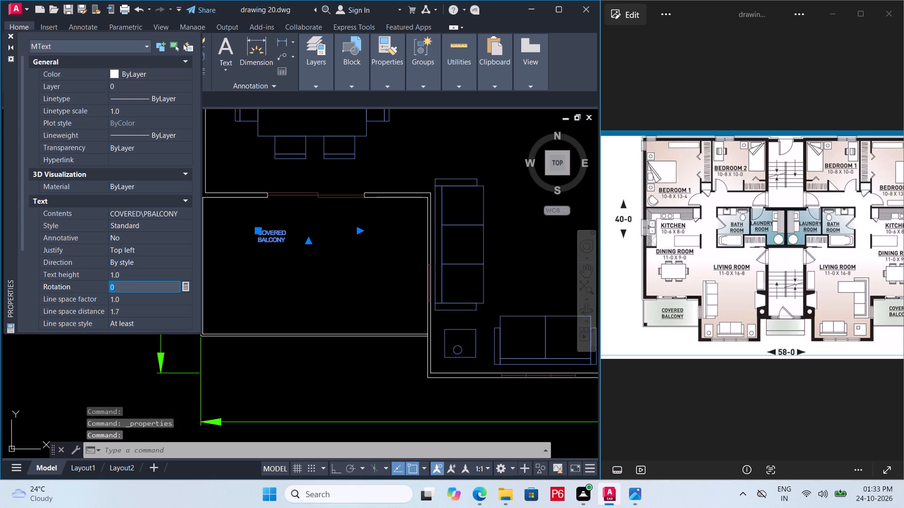
pyautogui.click(124, 279)
pyautogui.write('0.6')
pyautogui.press('Return')
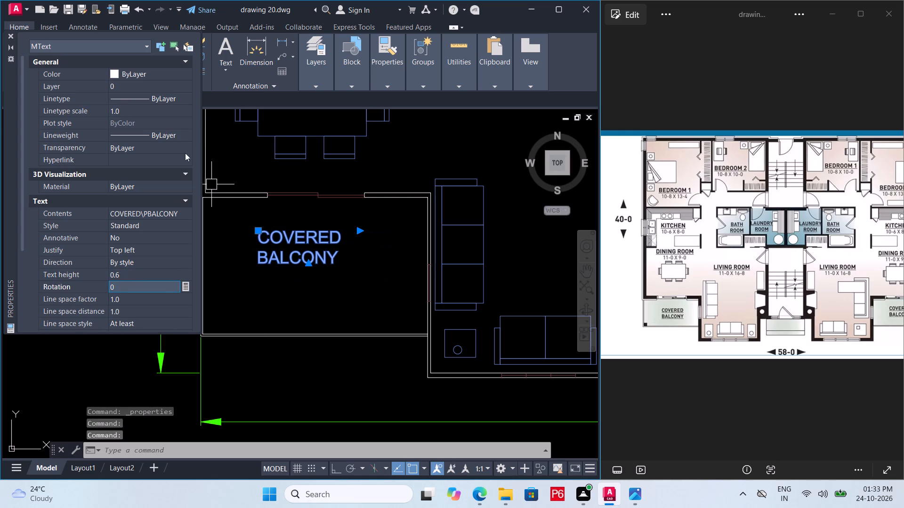
# Change the COVERED BALCONY label's color to Red and save the drawing.
pyautogui.click(112, 75)
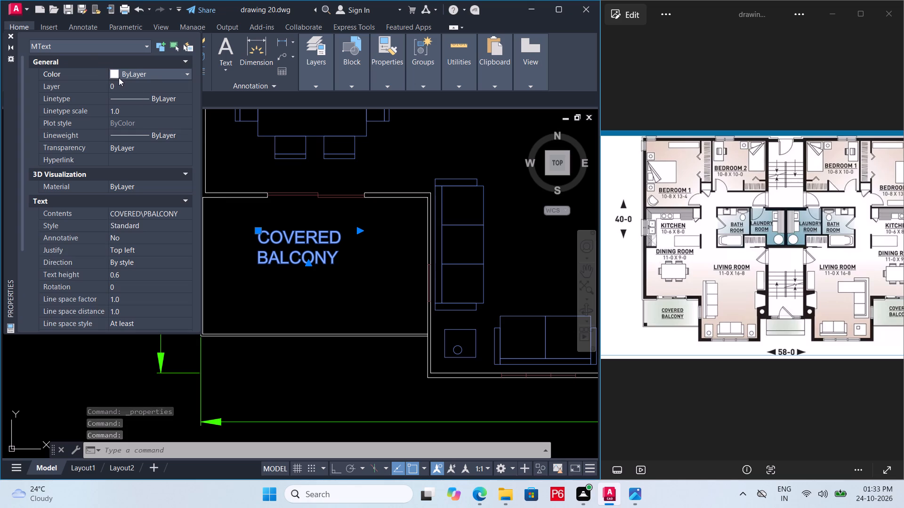
pyautogui.click(113, 72)
pyautogui.click(136, 108)
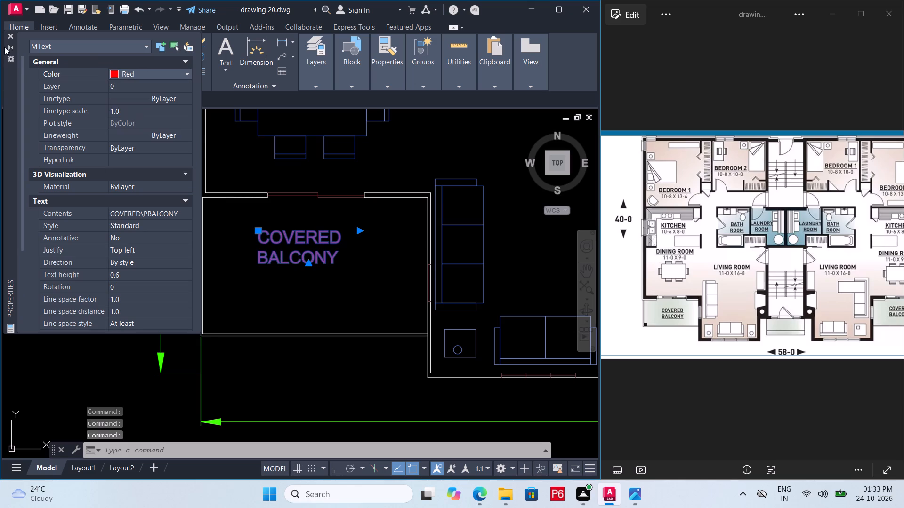
pyautogui.click(8, 35)
pyautogui.press('Escape')
pyautogui.hotkey('ctrl', 's')
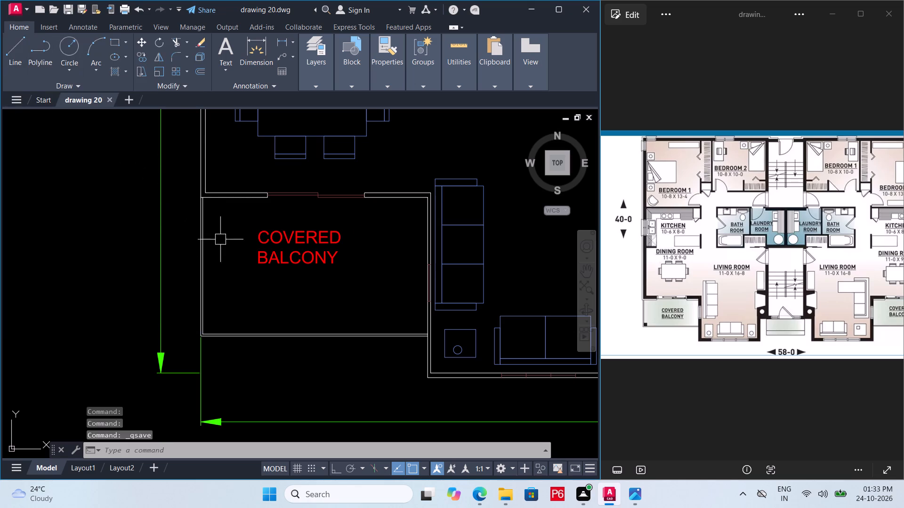
pyautogui.hotkey('ctrl', 's')
# Assign the COVERED BALCONY label to the text layer.
pyautogui.scroll(-1, 302, 265)
pyautogui.moveTo(302, 265); pyautogui.dragTo(238, 273, button='middle')
pyautogui.click(251, 262)
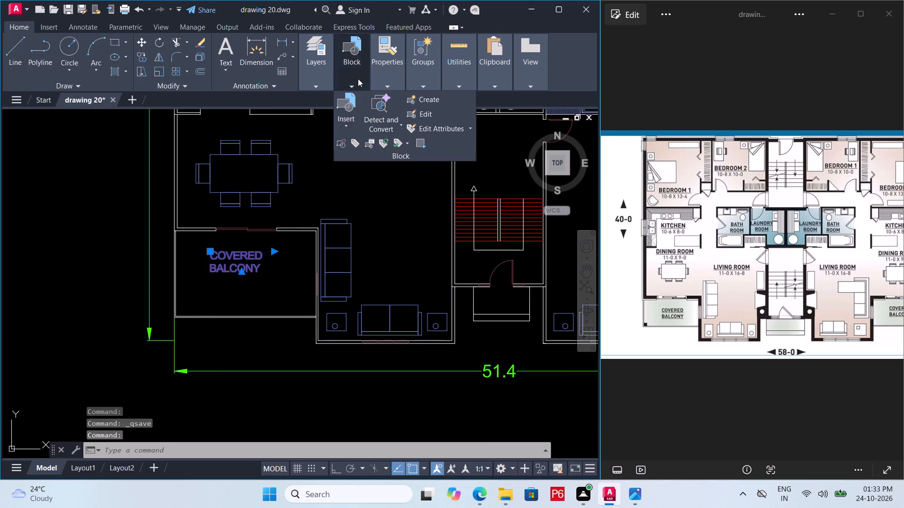
pyautogui.click(358, 79)
pyautogui.click(323, 84)
pyautogui.click(376, 98)
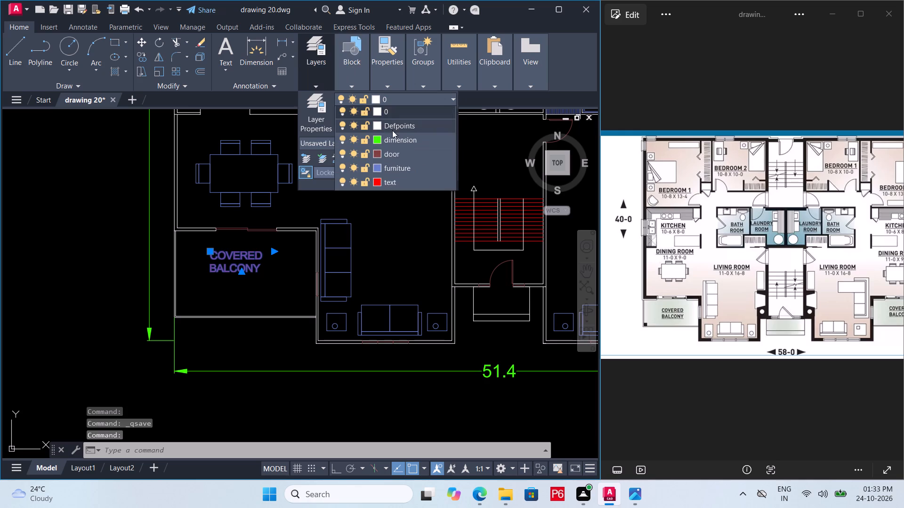
pyautogui.click(384, 184)
pyautogui.press('Escape')
# Move the COVERED BALCONY label to about the middle of the lower-left balcony and save the drawing.
pyautogui.click(246, 269)
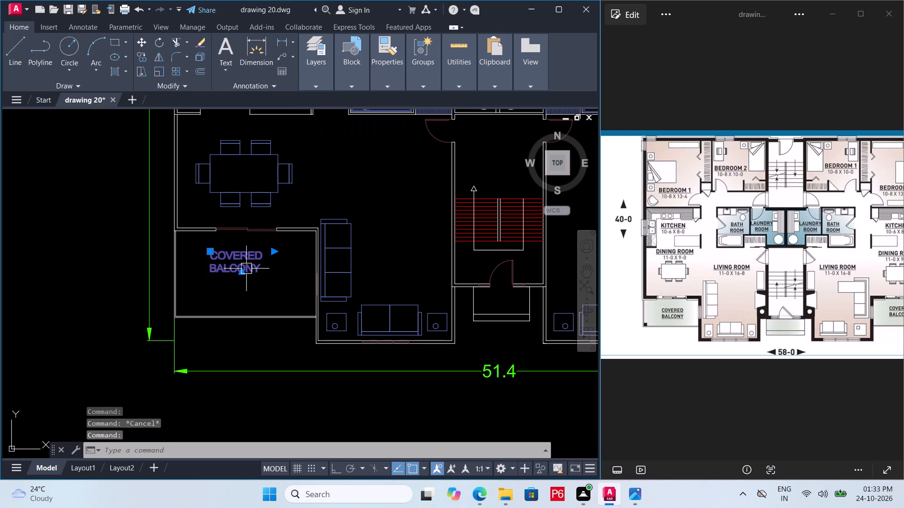
pyautogui.press('m')
pyautogui.press('space')
pyautogui.click(254, 271)
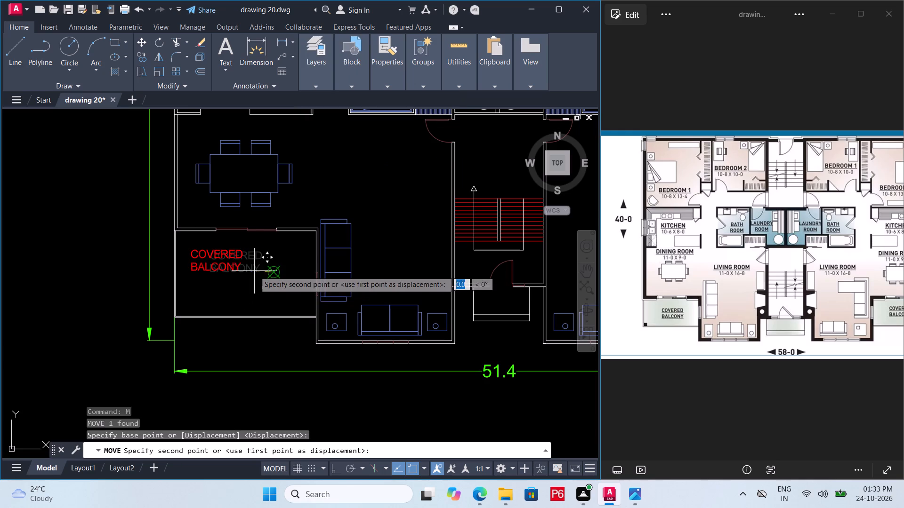
pyautogui.click(278, 282)
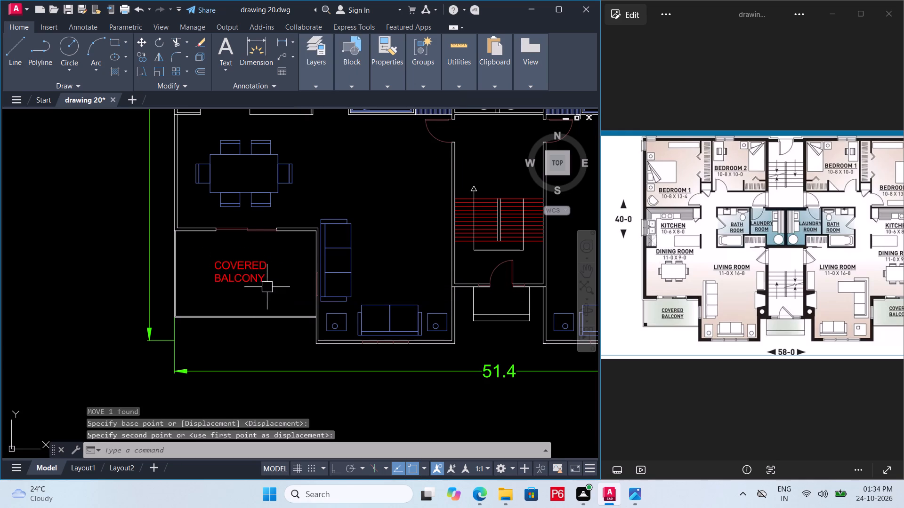
pyautogui.hotkey('ctrl', 's')
pyautogui.hotkey('ctrl', 's')
# Copy the COVERED BALCONY label horizontally into the lower-right balcony with Ortho on, and save the drawing.
pyautogui.click(242, 280)
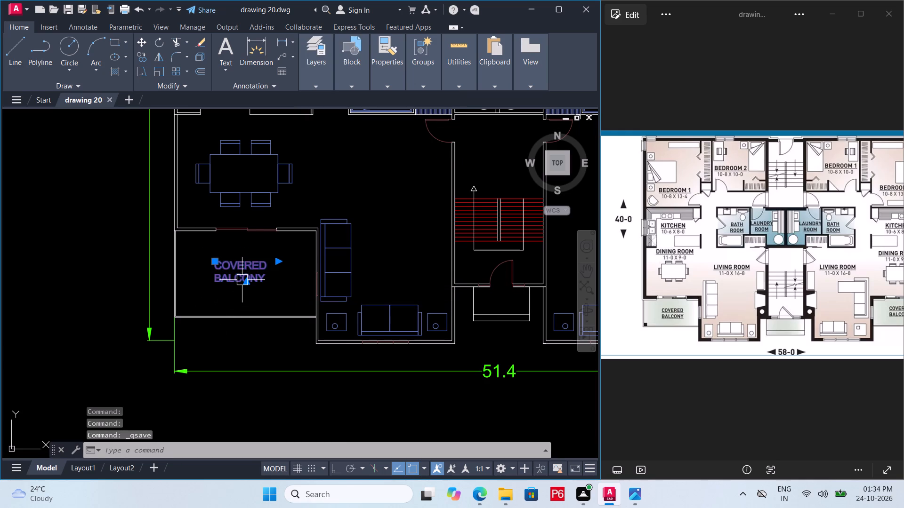
pyautogui.write('CO')
pyautogui.press('space')
pyautogui.click(242, 280)
pyautogui.moveTo(339, 287); pyautogui.dragTo(149, 291, button='middle')
pyautogui.moveTo(420, 305); pyautogui.dragTo(240, 327, button='middle')
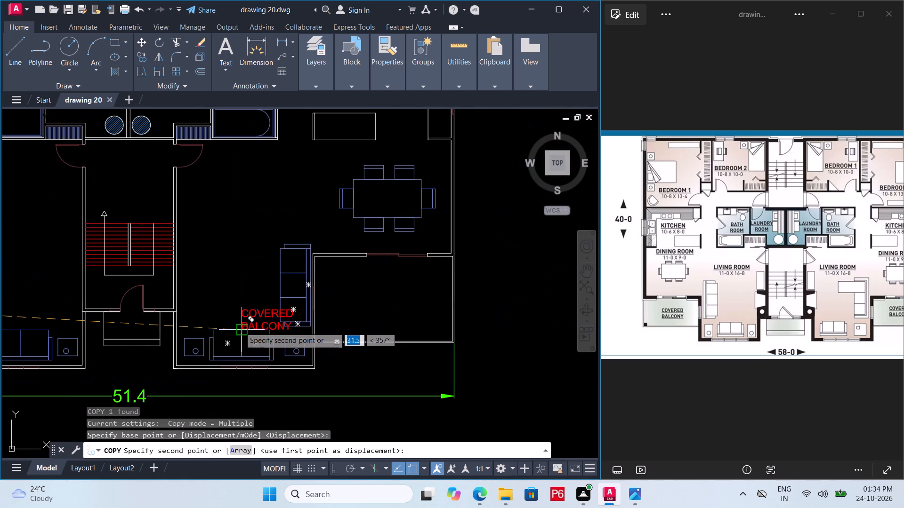
pyautogui.press('F8')
pyautogui.click(362, 317)
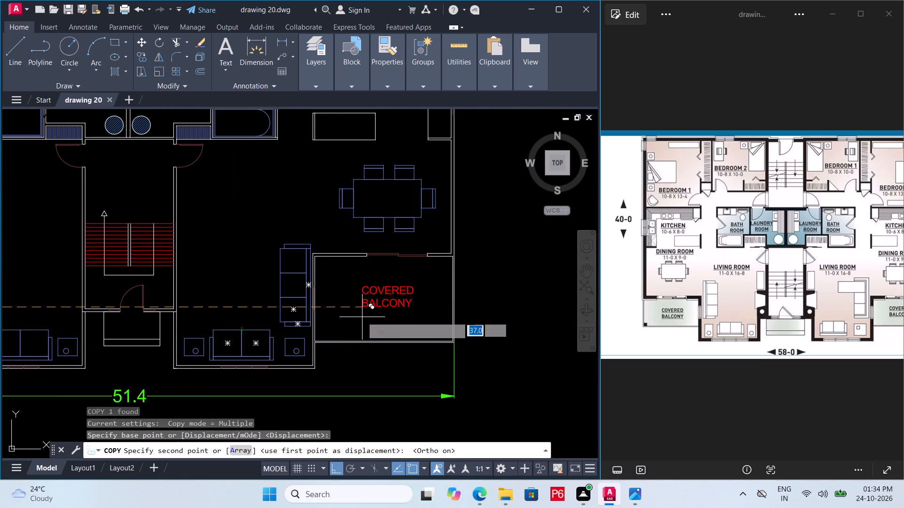
pyautogui.moveTo(371, 318); pyautogui.dragTo(482, 321, button='middle')
pyautogui.hotkey('ctrl', 's')
pyautogui.hotkey('ctrl', 's')
pyautogui.hotkey('ctrl', 's')
pyautogui.hotkey('ctrl', 's')
# Examine the whole floor plan and the left unit's bedrooms, kitchen and dining area for rooms that need labels.
pyautogui.keyDown('ctrl'); pyautogui.scroll(-1, 461, 322); pyautogui.keyUp('ctrl')
pyautogui.keyDown('ctrl'); pyautogui.moveTo(461, 322); pyautogui.dragTo(499, 349, button='middle'); pyautogui.keyUp('ctrl')
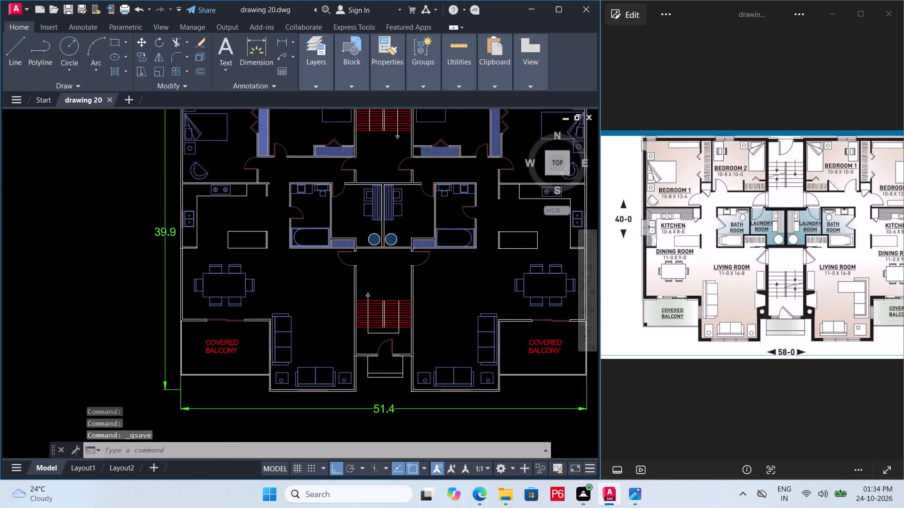
pyautogui.keyDown('ctrl'); pyautogui.moveTo(499, 349); pyautogui.dragTo(520, 388, button='middle'); pyautogui.keyUp('ctrl')
pyautogui.scroll(-1, 517, 381)
pyautogui.moveTo(373, 359); pyautogui.dragTo(275, 304, button='middle')
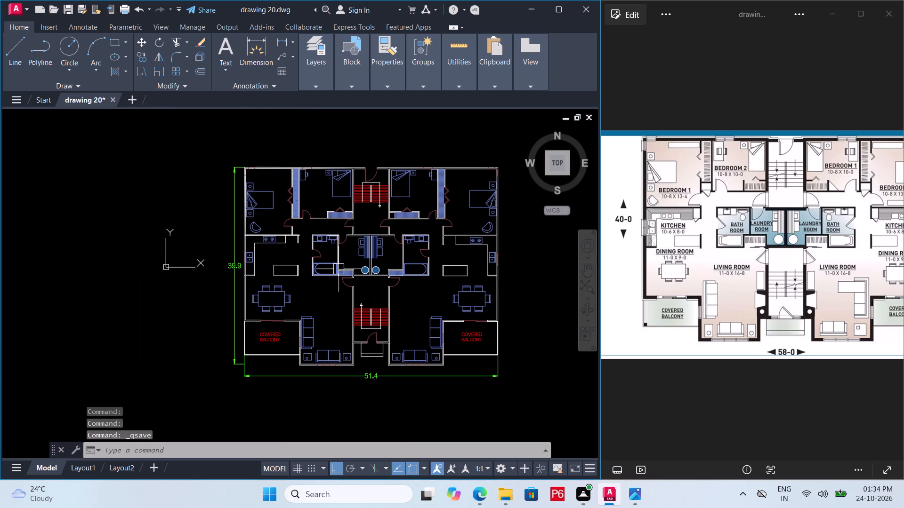
pyautogui.scroll(2, 315, 191)
pyautogui.moveTo(324, 191); pyautogui.dragTo(337, 191, button='middle')
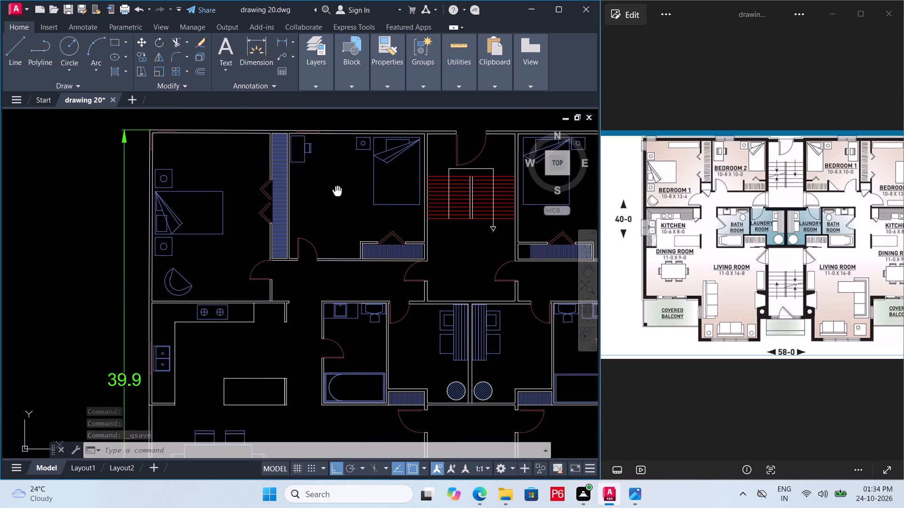
pyautogui.moveTo(337, 191); pyautogui.dragTo(346, 191, button='middle')
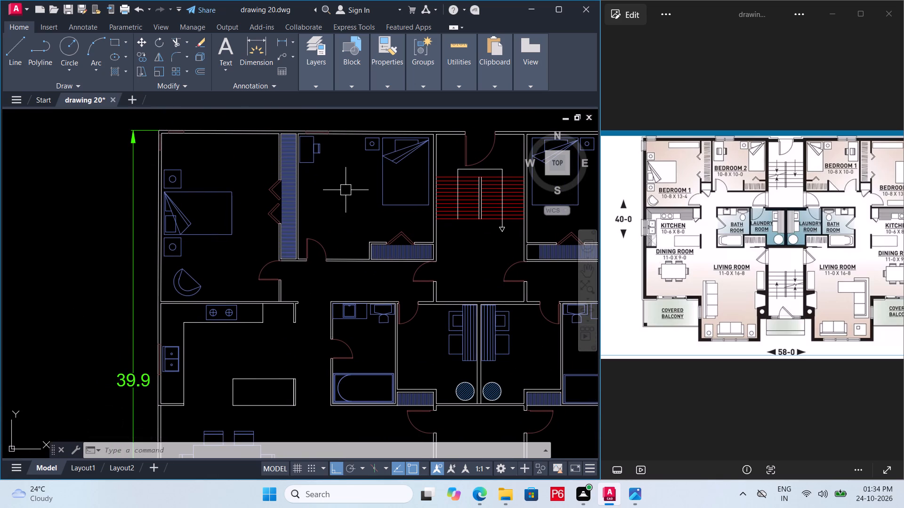
pyautogui.moveTo(360, 191); pyautogui.dragTo(404, 162, button='middle')
pyautogui.moveTo(245, 228); pyautogui.dragTo(277, 211, button='middle')
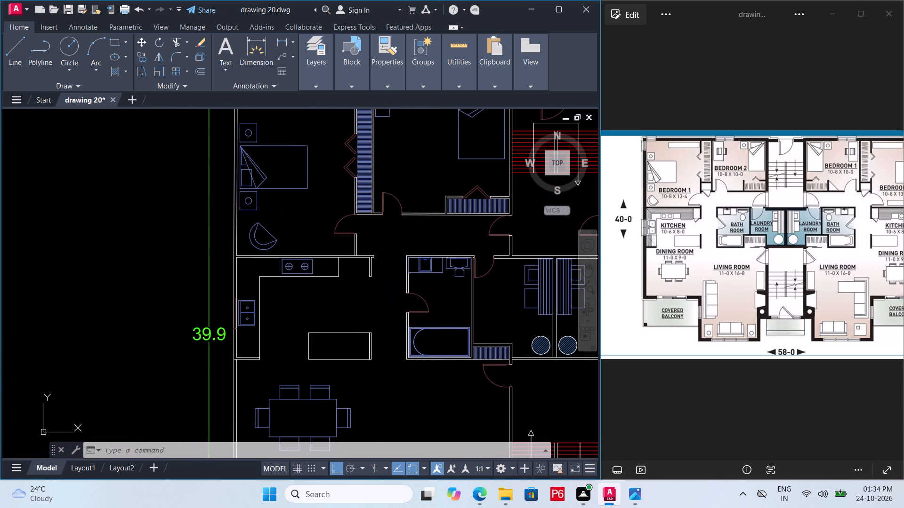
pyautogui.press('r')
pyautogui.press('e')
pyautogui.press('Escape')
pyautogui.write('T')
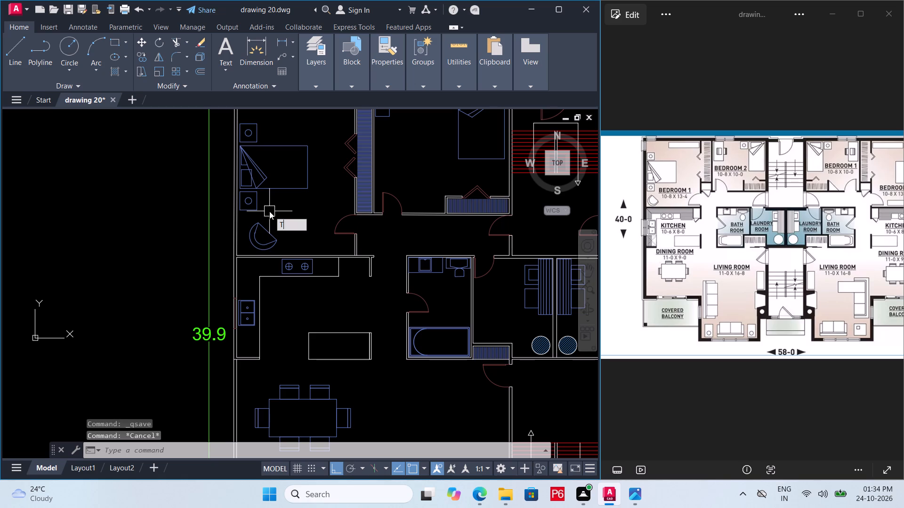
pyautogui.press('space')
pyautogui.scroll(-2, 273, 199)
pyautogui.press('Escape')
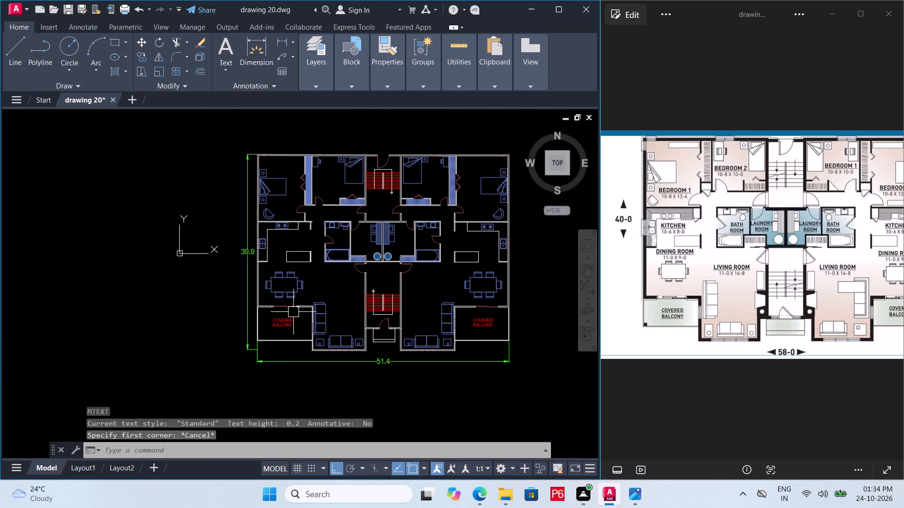
# Copy the lower-left COVERED BALCONY label with Ortho off into the left and right units' living rooms.
pyautogui.click(290, 317)
pyautogui.scroll(1, 292, 315)
pyautogui.write('CO')
pyautogui.press('space')
pyautogui.click(287, 324)
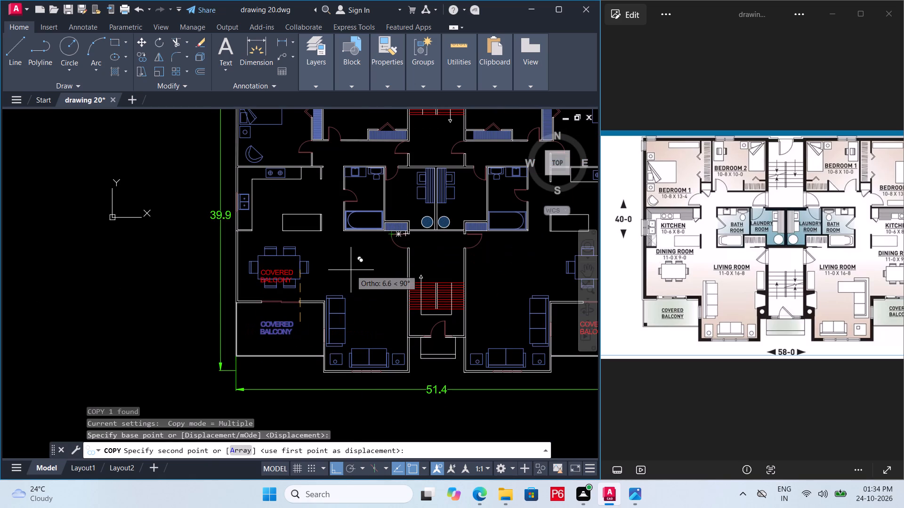
pyautogui.press('F8')
pyautogui.moveTo(368, 245); pyautogui.dragTo(328, 268, button='middle')
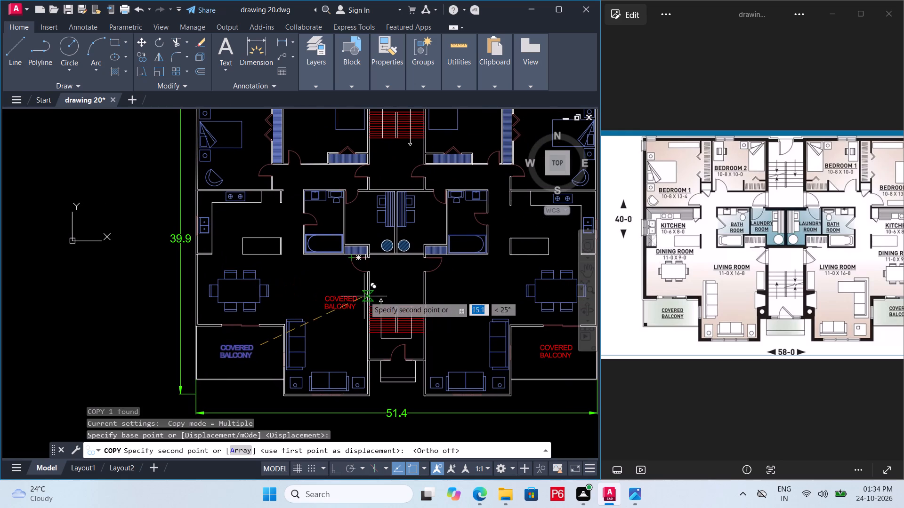
pyautogui.click(358, 307)
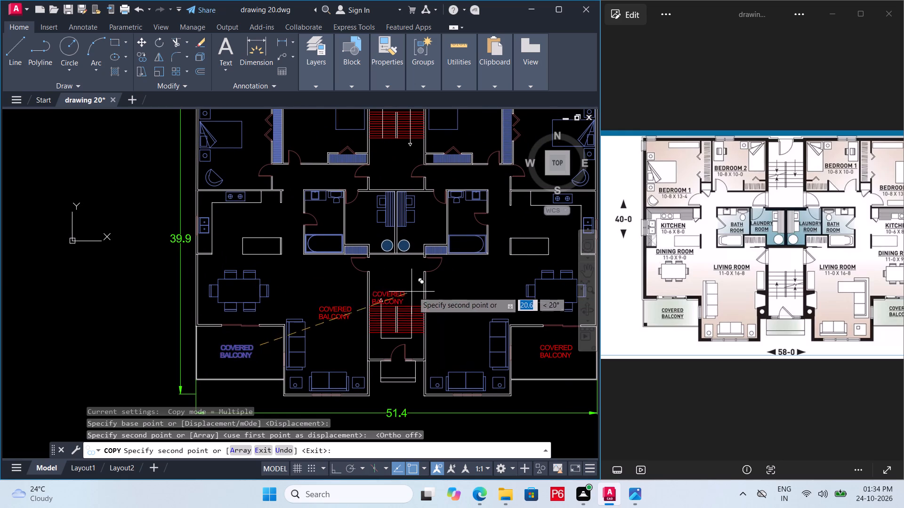
pyautogui.moveTo(412, 290); pyautogui.dragTo(259, 286, button='middle')
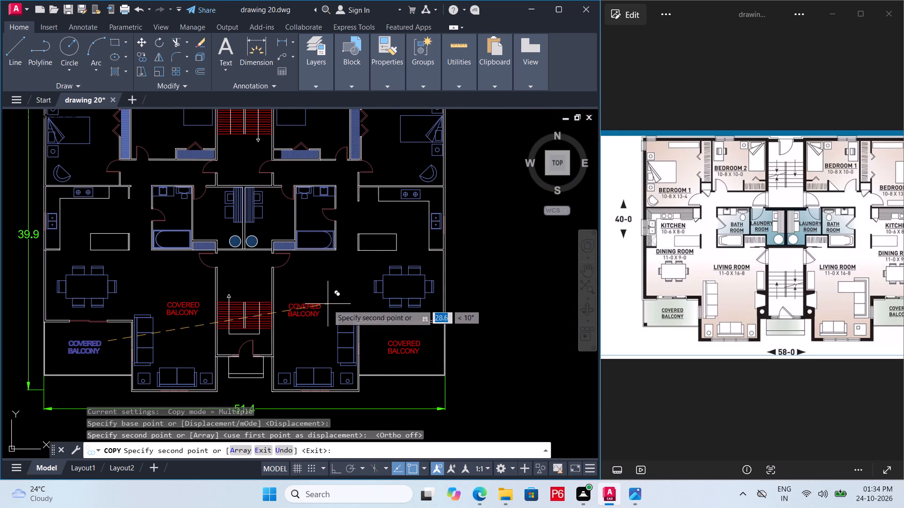
pyautogui.click(327, 305)
# Place further copies of the COVERED BALCONY label on the dining tables of the right and left units.
pyautogui.moveTo(405, 282); pyautogui.dragTo(347, 263, button='middle')
pyautogui.moveTo(342, 247); pyautogui.dragTo(349, 264, button='middle')
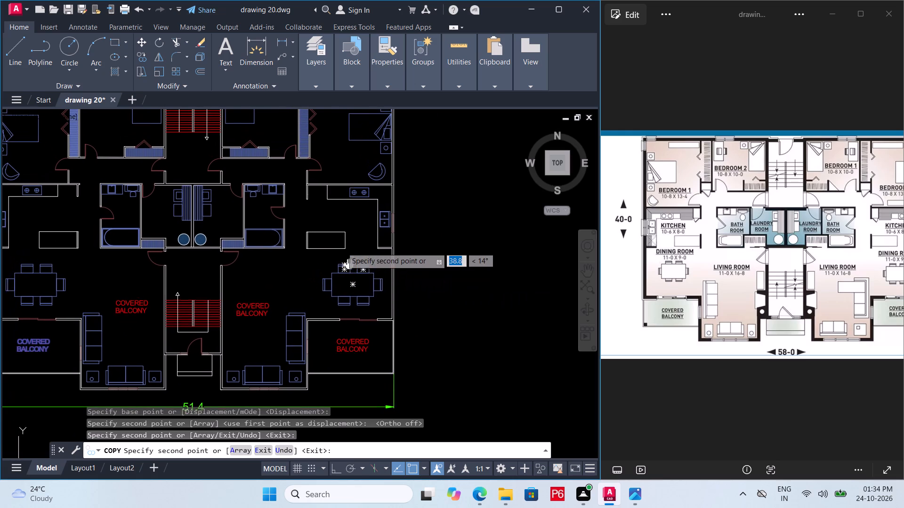
pyautogui.moveTo(349, 264); pyautogui.dragTo(350, 265, button='middle')
pyautogui.doubleClick(372, 281)
pyautogui.moveTo(148, 281); pyautogui.dragTo(439, 299, button='middle')
pyautogui.scroll(2, 393, 293)
pyautogui.click(298, 306)
# Place copies of the COVERED BALCONY label in the left and right units' kitchens, above the island counters.
pyautogui.moveTo(347, 264); pyautogui.dragTo(337, 389, button='middle')
pyautogui.scroll(-1, 337, 386)
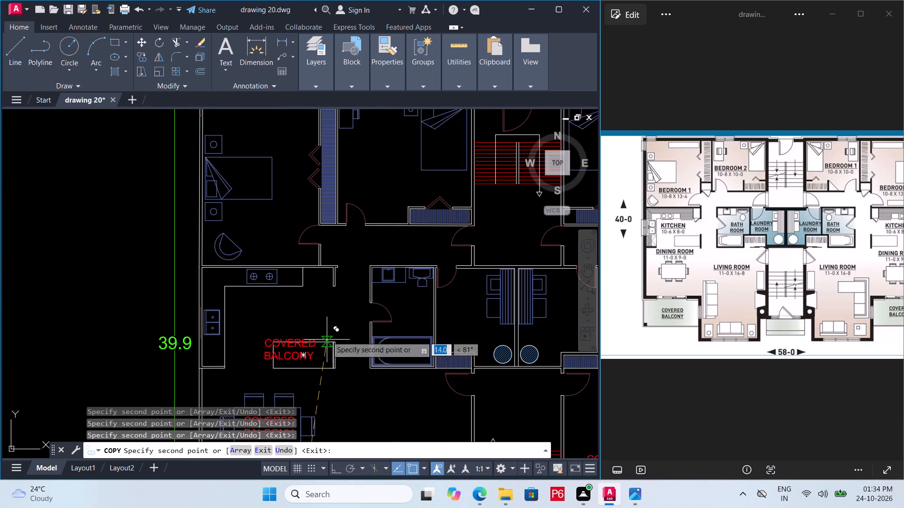
pyautogui.click(308, 308)
pyautogui.moveTo(385, 306); pyautogui.dragTo(158, 280, button='middle')
pyautogui.moveTo(473, 280); pyautogui.dragTo(307, 282, button='middle')
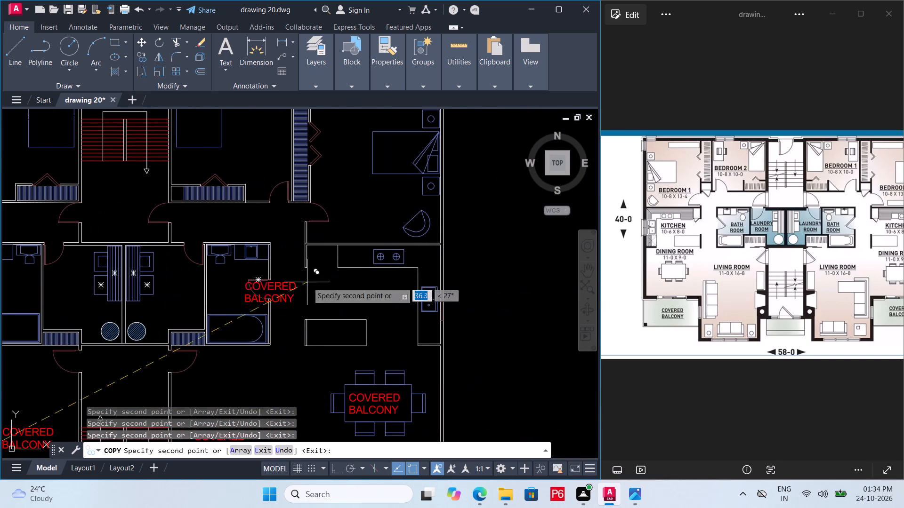
pyautogui.click(406, 281)
# Place copies of the COVERED BALCONY label in all four bedrooms, first the two outer ones and then the two inner ones.
pyautogui.moveTo(350, 298); pyautogui.dragTo(381, 295, button='middle')
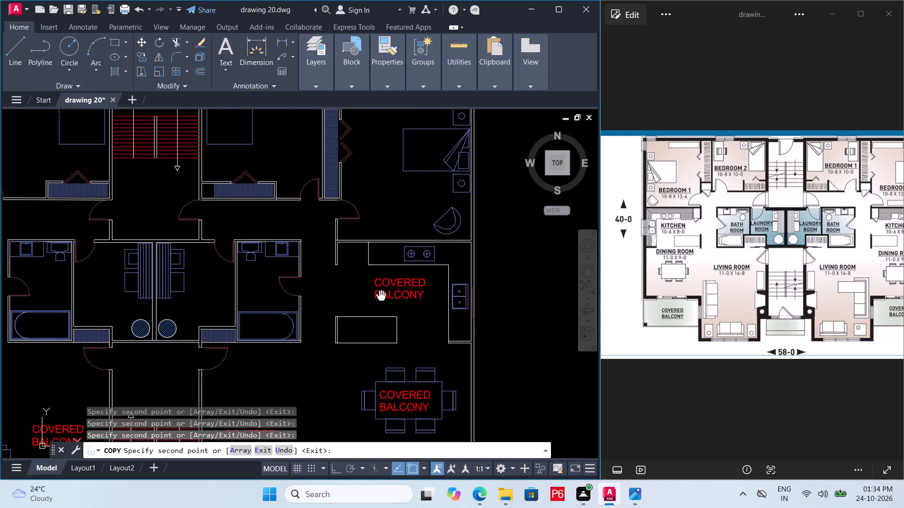
pyautogui.moveTo(381, 295); pyautogui.dragTo(440, 293, button='middle')
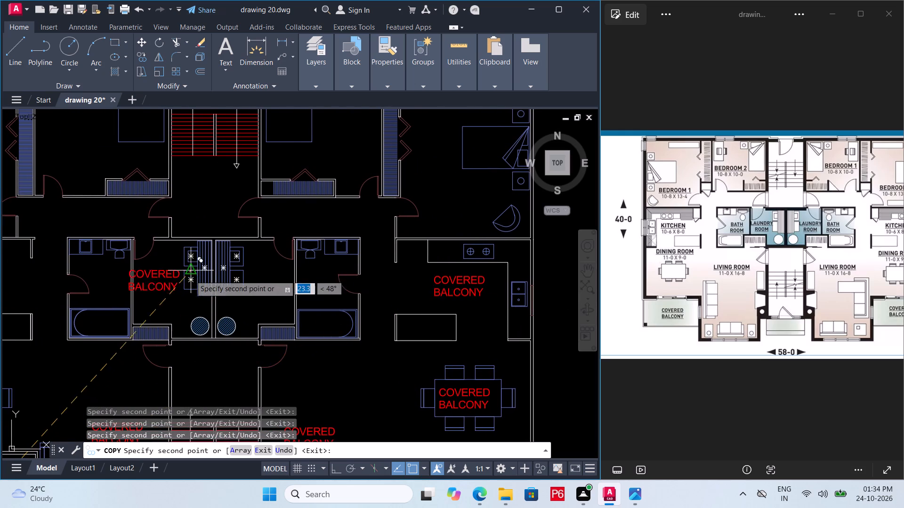
pyautogui.moveTo(190, 276); pyautogui.dragTo(296, 283, button='middle')
pyautogui.moveTo(241, 277); pyautogui.dragTo(337, 325, button='middle')
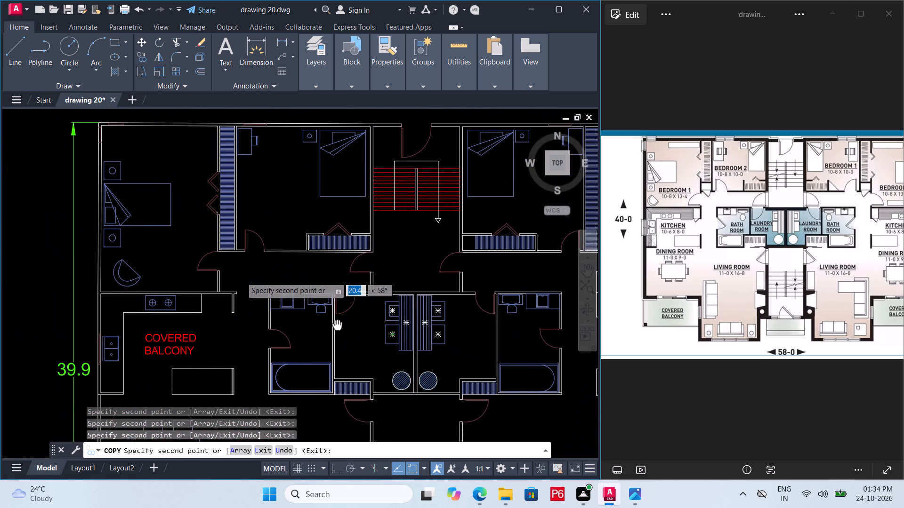
pyautogui.moveTo(337, 325); pyautogui.dragTo(348, 329, button='middle')
pyautogui.click(209, 242)
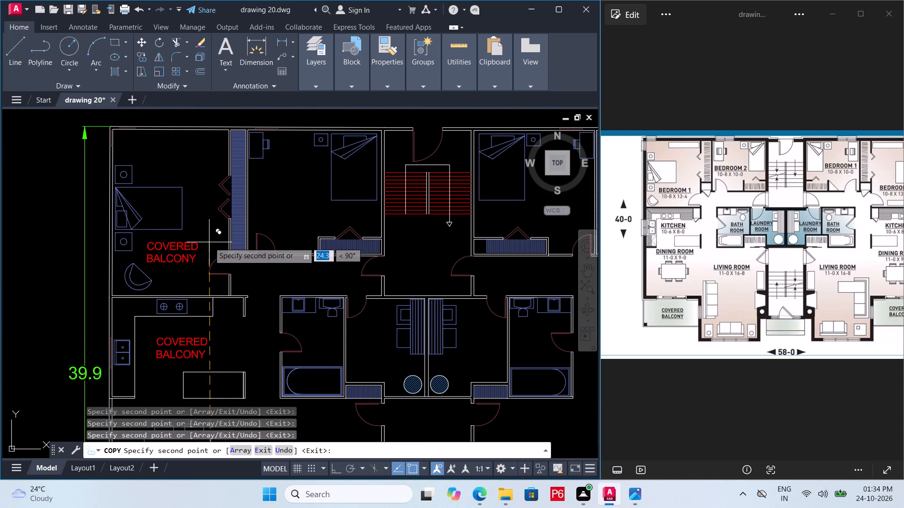
pyautogui.moveTo(441, 249); pyautogui.dragTo(189, 258, button='middle')
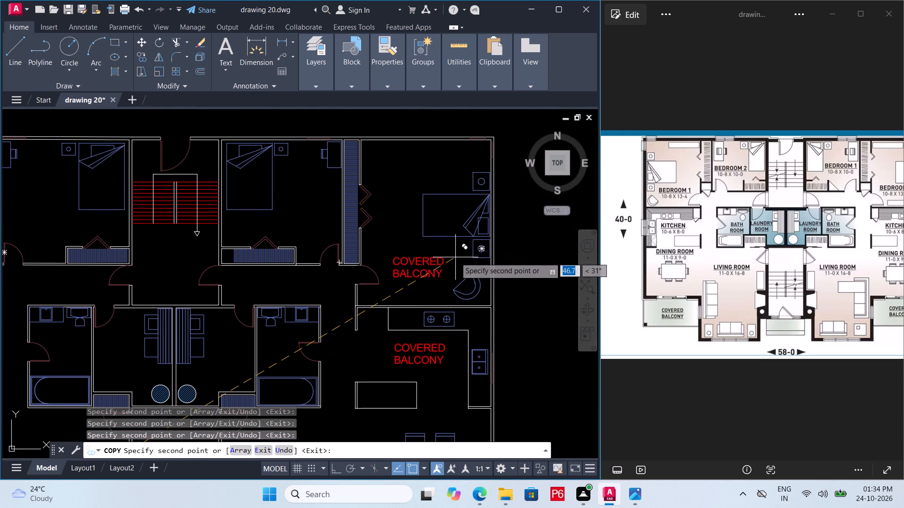
pyautogui.click(455, 260)
pyautogui.moveTo(327, 255); pyautogui.dragTo(423, 315, button='middle')
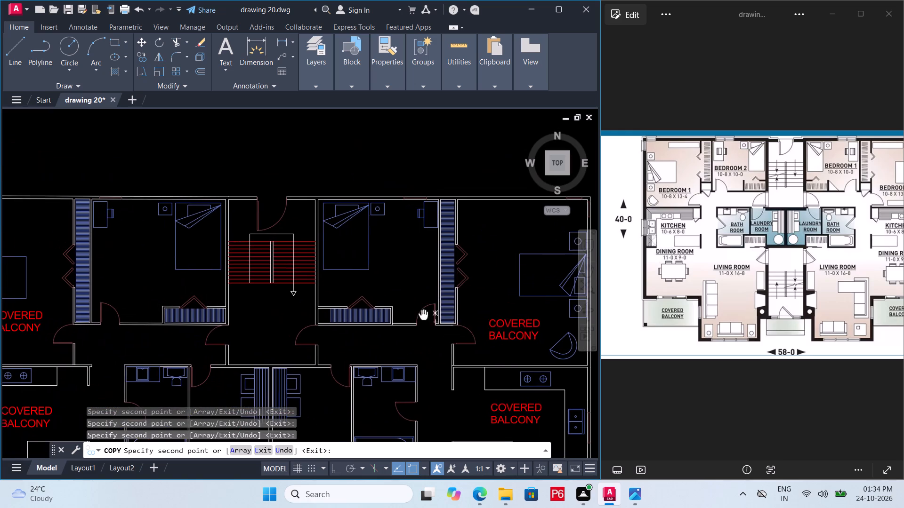
pyautogui.moveTo(423, 315); pyautogui.dragTo(425, 315, button='middle')
pyautogui.click(177, 251)
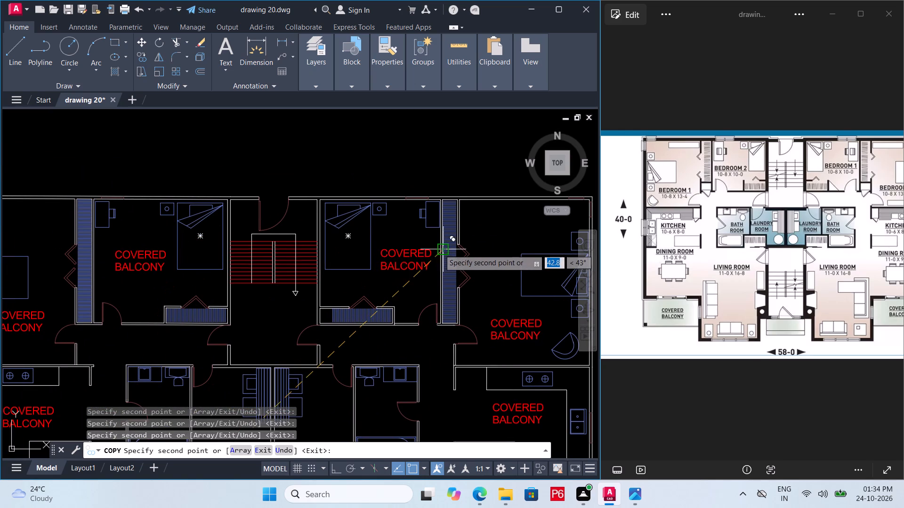
pyautogui.click(437, 250)
# Place copies of the COVERED BALCONY label in the left and right laundry rooms at the middle of the plan.
pyautogui.scroll(-1, 417, 213)
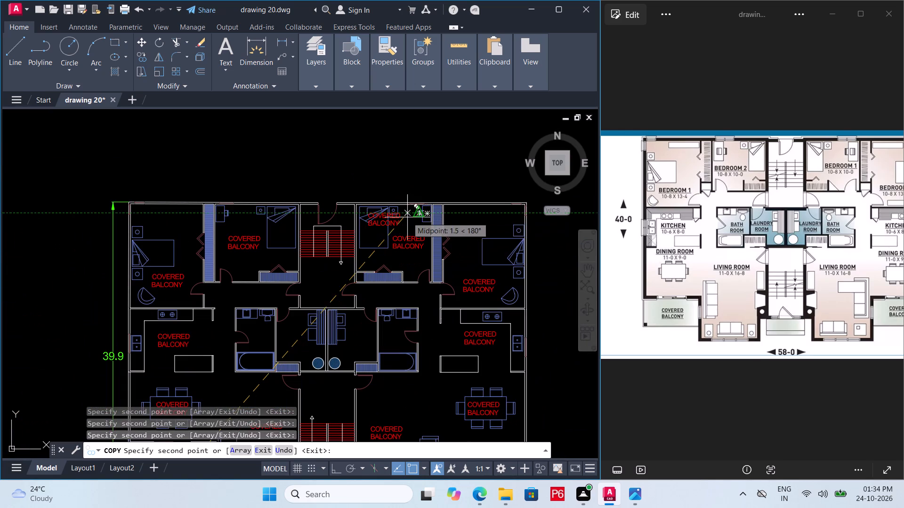
pyautogui.scroll(-1, 401, 224)
pyautogui.scroll(-1, 382, 289)
pyautogui.moveTo(376, 277); pyautogui.dragTo(374, 259, button='middle')
pyautogui.scroll(4, 368, 277)
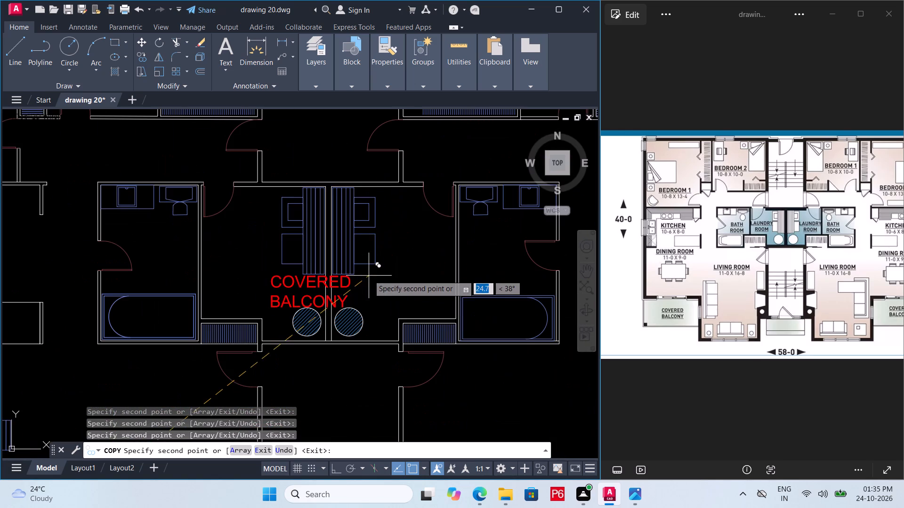
pyautogui.click(303, 235)
pyautogui.click(468, 232)
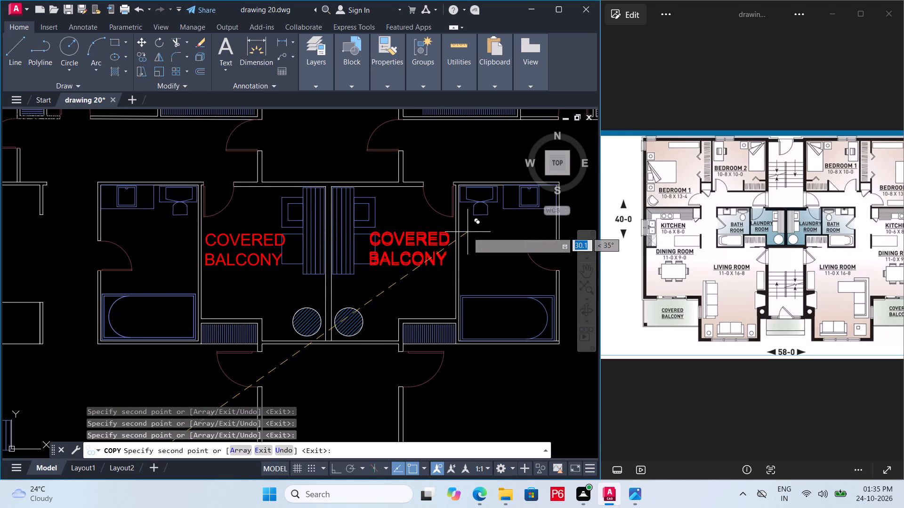
# Place copies of the COVERED BALCONY label in the right and left bathrooms, end the copying and save the drawing.
pyautogui.moveTo(516, 247); pyautogui.dragTo(328, 250, button='middle')
pyautogui.click(379, 236)
pyautogui.moveTo(291, 265); pyautogui.dragTo(377, 254, button='middle')
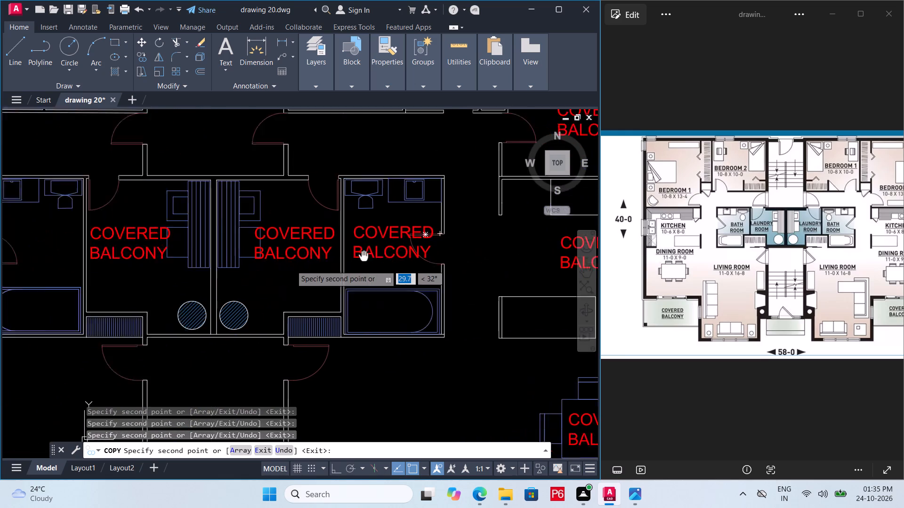
pyautogui.moveTo(377, 254); pyautogui.dragTo(642, 245, button='middle')
pyautogui.click(372, 216)
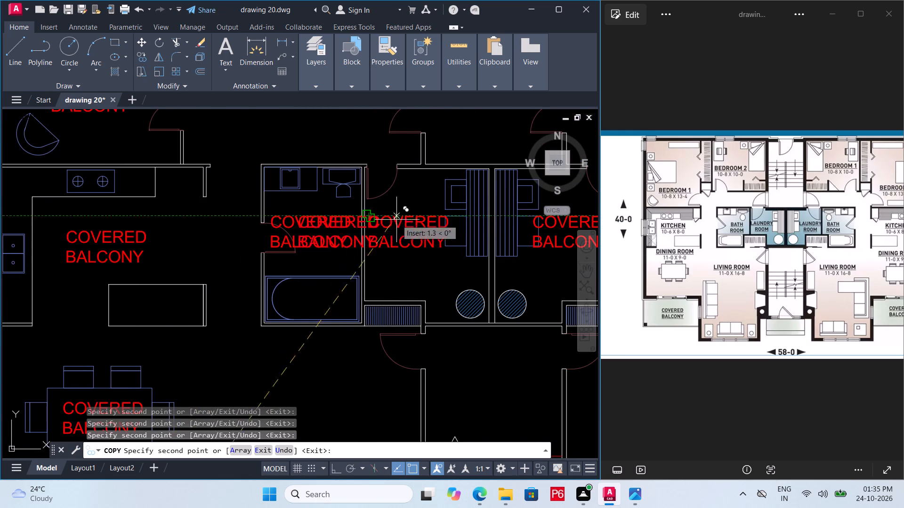
pyautogui.press('Escape')
pyautogui.hotkey('ctrl', 's')
pyautogui.hotkey('ctrl', 's')
pyautogui.hotkey('ctrl', 's')
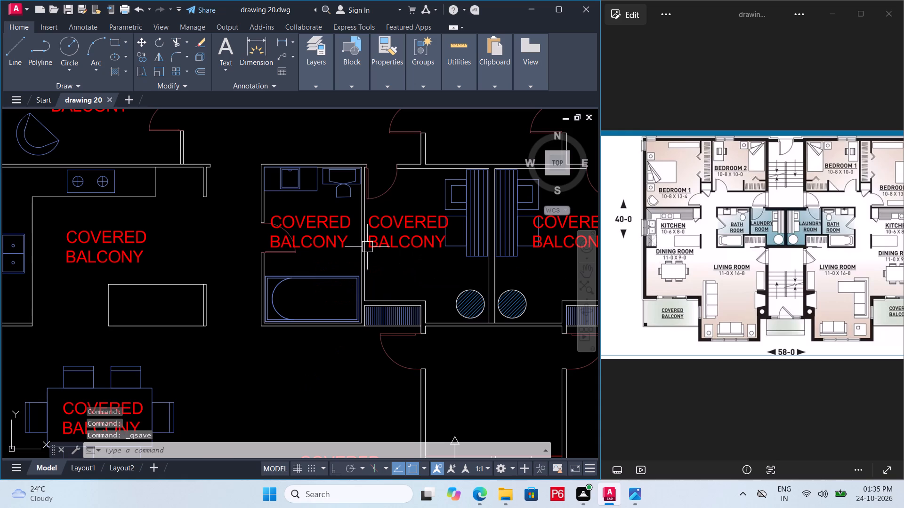
# Replace the text of the left unit's bathroom label with BATH ROOM on two lines.
pyautogui.click(343, 240)
pyautogui.doubleClick(343, 240)
pyautogui.click(351, 239)
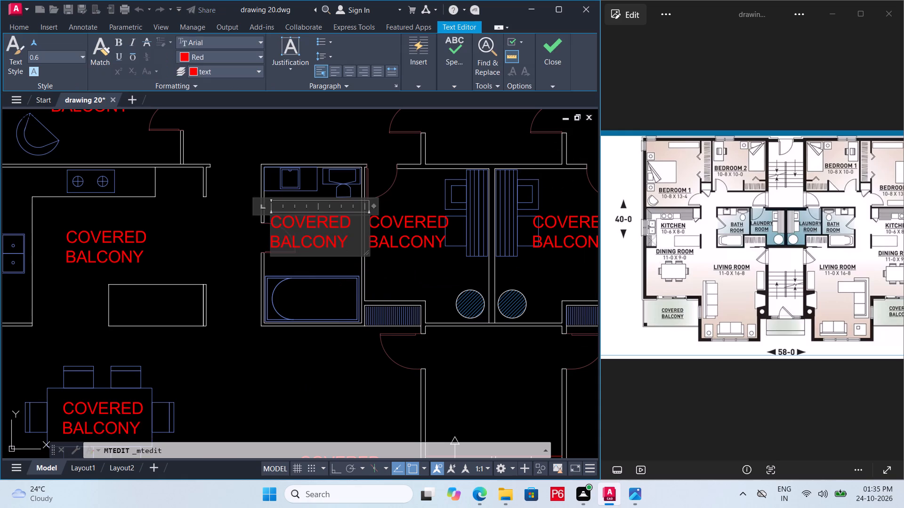
pyautogui.press('BackSpace')
pyautogui.press('BackSpace')
pyautogui.press('BackSpace')
pyautogui.press('BackSpace')
pyautogui.press('BackSpace')
pyautogui.press('BackSpace')
pyautogui.press('BackSpace')
pyautogui.press('BackSpace')
pyautogui.press('BackSpace')
pyautogui.press('BackSpace')
pyautogui.press('BackSpace')
pyautogui.press('BackSpace')
pyautogui.press('BackSpace')
pyautogui.press('BackSpace')
pyautogui.press('BackSpace')
pyautogui.press('BackSpace')
pyautogui.press('BackSpace')
pyautogui.press('BackSpace')
pyautogui.press('BackSpace')
pyautogui.press('BackSpace')
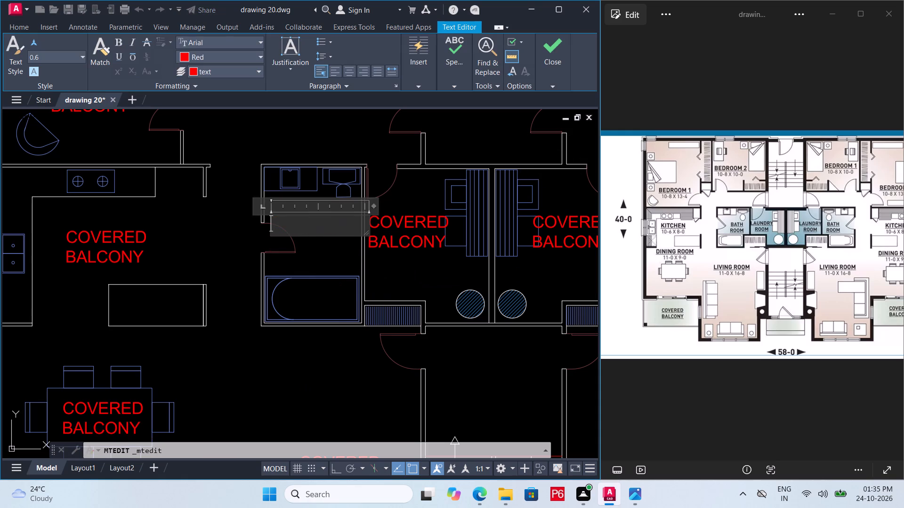
pyautogui.write('BATH')
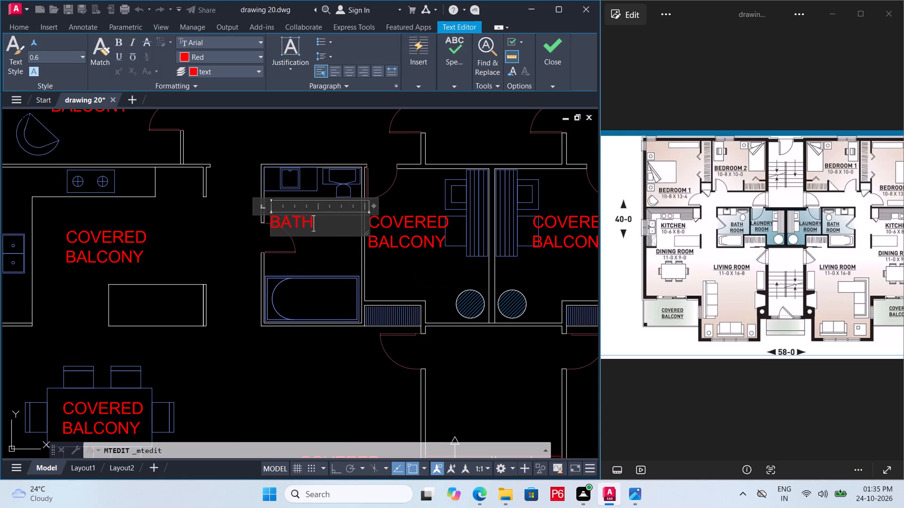
pyautogui.press('Return')
pyautogui.press('t')
pyautogui.press('BackSpace')
pyautogui.write('ROOM')
pyautogui.click(400, 263)
# Replace the text of the left unit's laundry label with LAUNDRY ROOM on two lines.
pyautogui.doubleClick(388, 237)
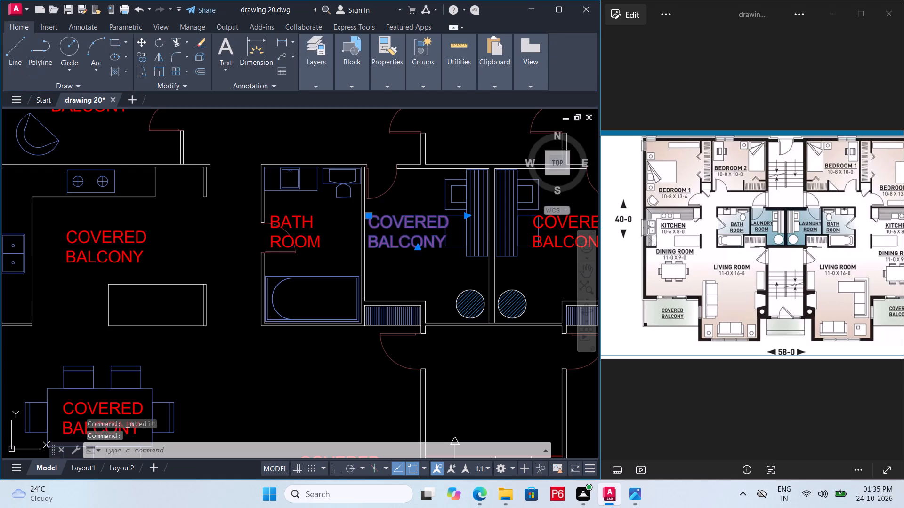
pyautogui.click(446, 241)
pyautogui.press('BackSpace')
pyautogui.press('BackSpace')
pyautogui.press('BackSpace')
pyautogui.press('BackSpace')
pyautogui.press('BackSpace')
pyautogui.press('BackSpace')
pyautogui.press('BackSpace')
pyautogui.press('BackSpace')
pyautogui.press('BackSpace')
pyautogui.press('BackSpace')
pyautogui.press('BackSpace')
pyautogui.press('BackSpace')
pyautogui.press('BackSpace')
pyautogui.press('BackSpace')
pyautogui.press('BackSpace')
pyautogui.press('BackSpace')
pyautogui.press('BackSpace')
pyautogui.press('BackSpace')
pyautogui.press('BackSpace')
pyautogui.press('BackSpace')
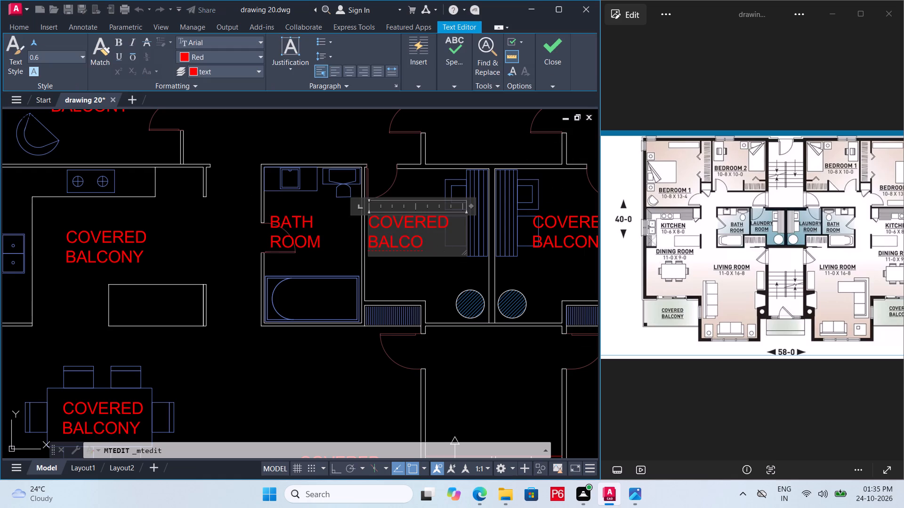
pyautogui.write('LAUN')
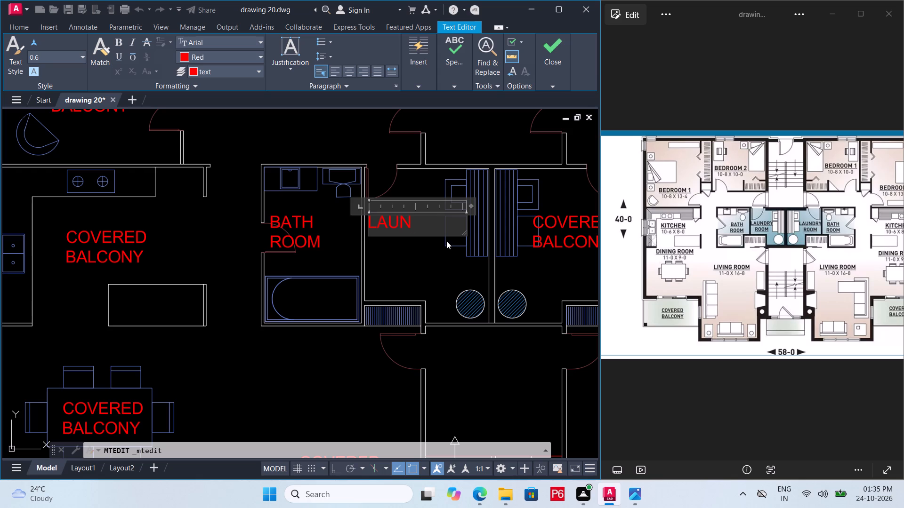
pyautogui.write('DRY')
pyautogui.press('Return')
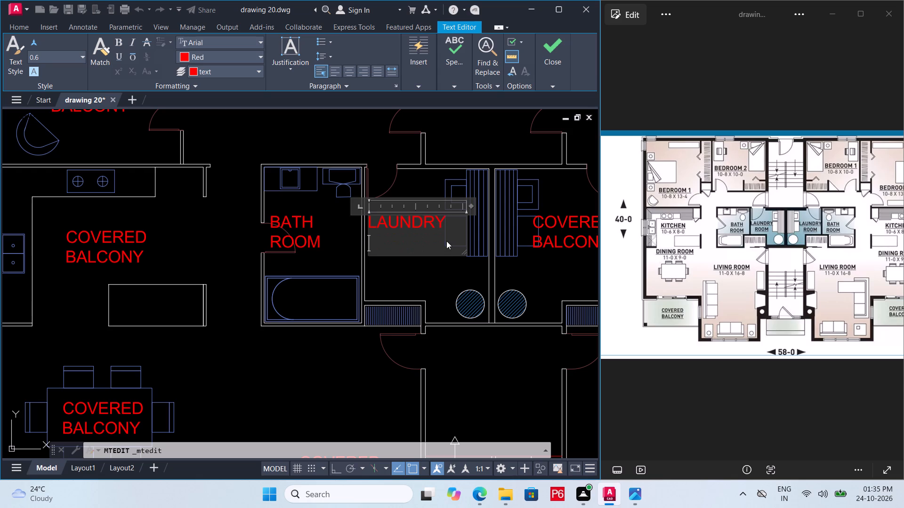
pyautogui.write('ROOM')
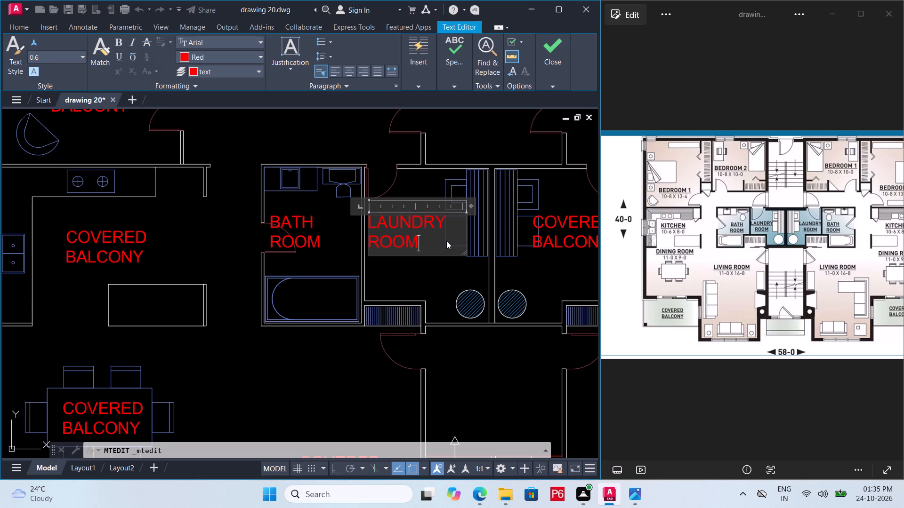
pyautogui.click(425, 278)
# Replace the text of the right unit's laundry label with LAUNDRY ROOM on two lines.
pyautogui.scroll(-1, 419, 278)
pyautogui.moveTo(376, 271); pyautogui.dragTo(311, 289, button='middle')
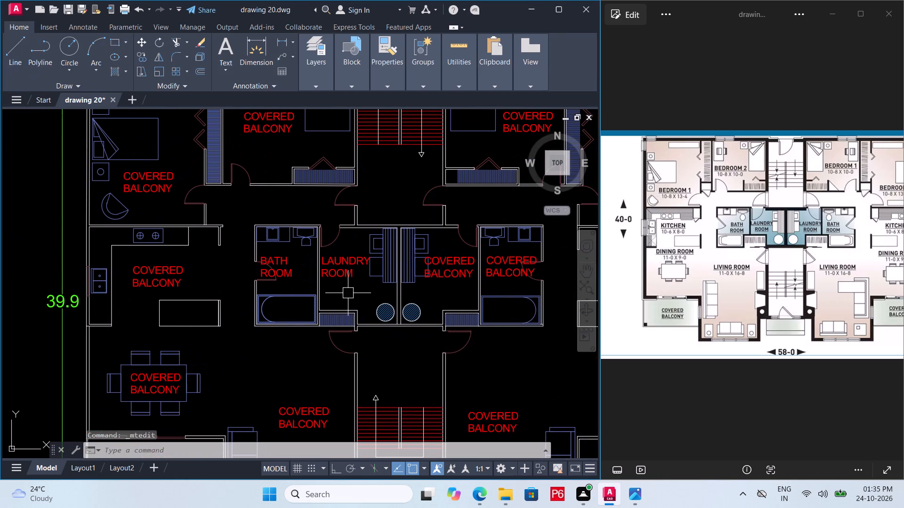
pyautogui.scroll(1, 439, 263)
pyautogui.moveTo(464, 271); pyautogui.dragTo(372, 246, button='middle')
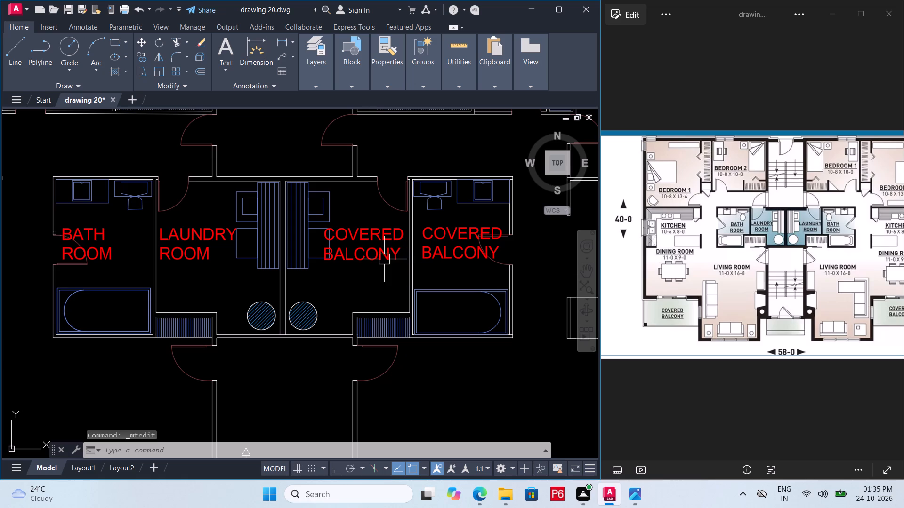
pyautogui.doubleClick(384, 259)
pyautogui.click(406, 254)
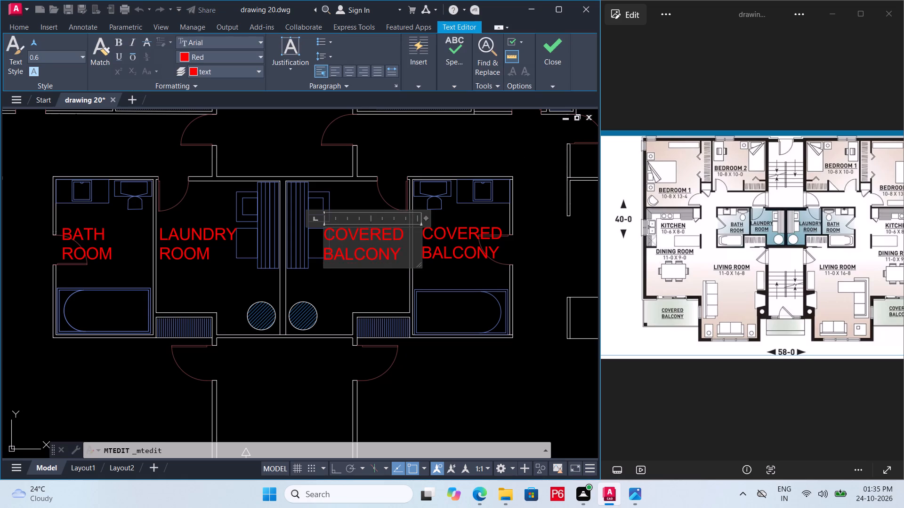
pyautogui.press('BackSpace')
pyautogui.press('BackSpace')
pyautogui.press('BackSpace')
pyautogui.press('BackSpace')
pyautogui.press('BackSpace')
pyautogui.press('BackSpace')
pyautogui.press('BackSpace')
pyautogui.press('BackSpace')
pyautogui.press('BackSpace')
pyautogui.press('BackSpace')
pyautogui.press('BackSpace')
pyautogui.press('BackSpace')
pyautogui.press('BackSpace')
pyautogui.press('BackSpace')
pyautogui.press('BackSpace')
pyautogui.press('BackSpace')
pyautogui.press('BackSpace')
pyautogui.press('BackSpace')
pyautogui.press('BackSpace')
pyautogui.press('BackSpace')
pyautogui.write('LAUN')
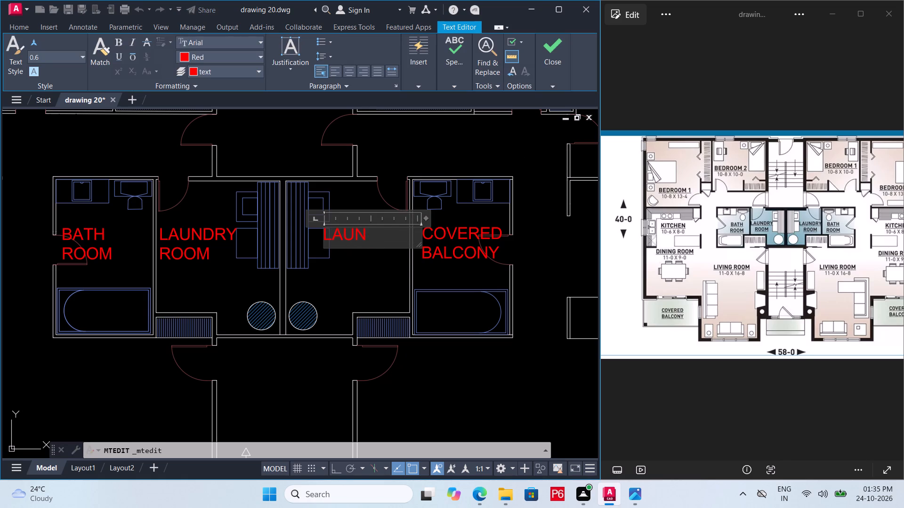
pyautogui.write('DRY')
pyautogui.press('Return')
pyautogui.write('ROOM')
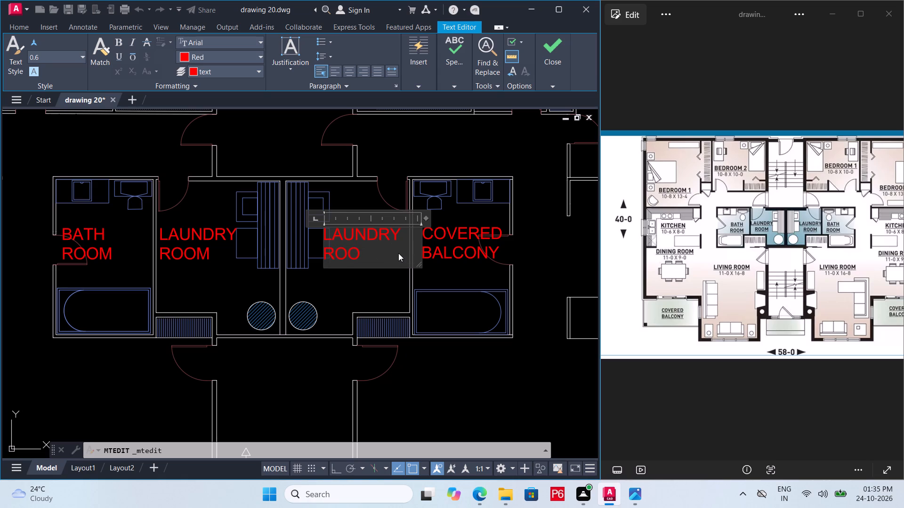
pyautogui.click(437, 247)
# Replace the text of the right unit's bathroom label with BATH ROOM on two lines.
pyautogui.doubleClick(459, 257)
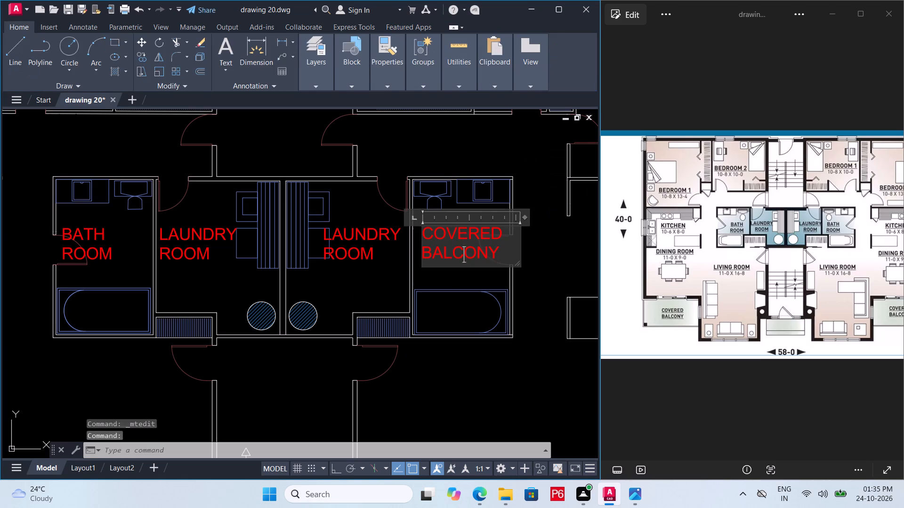
pyautogui.click(500, 253)
pyautogui.press('BackSpace')
pyautogui.press('BackSpace')
pyautogui.press('BackSpace')
pyautogui.press('BackSpace')
pyautogui.press('BackSpace')
pyautogui.press('BackSpace')
pyautogui.press('BackSpace')
pyautogui.press('BackSpace')
pyautogui.press('BackSpace')
pyautogui.press('BackSpace')
pyautogui.press('BackSpace')
pyautogui.press('BackSpace')
pyautogui.press('BackSpace')
pyautogui.press('BackSpace')
pyautogui.press('BackSpace')
pyautogui.press('BackSpace')
pyautogui.press('BackSpace')
pyautogui.press('BackSpace')
pyautogui.press('BackSpace')
pyautogui.press('BackSpace')
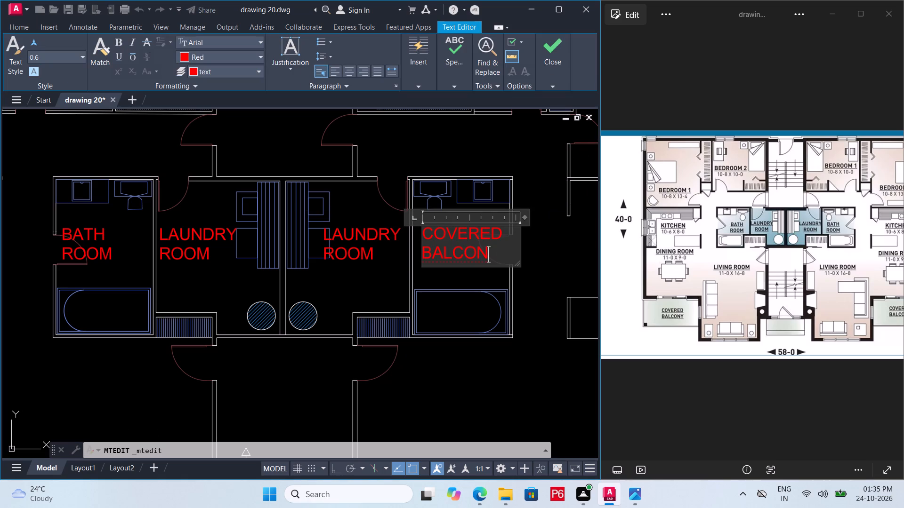
pyautogui.write('BATH')
pyautogui.press('space')
pyautogui.press('BackSpace')
pyautogui.press('Return')
pyautogui.press('r')
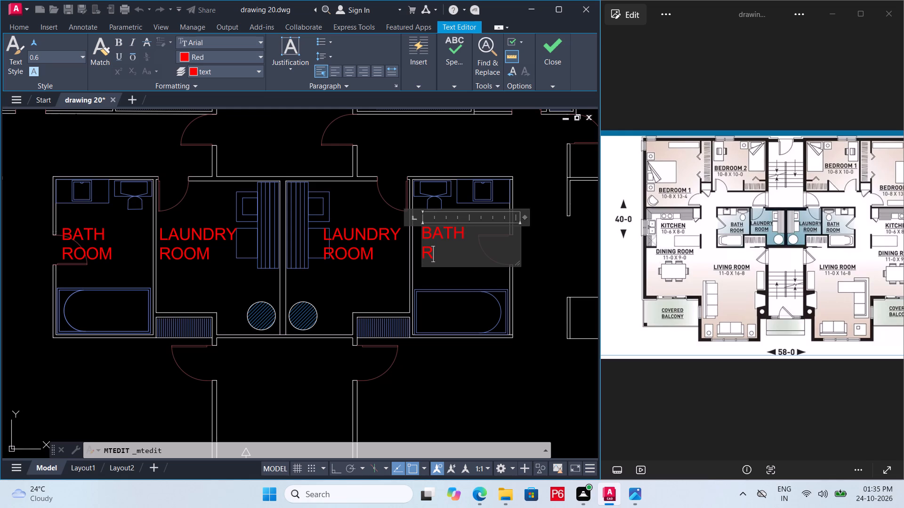
pyautogui.write('OOM')
pyautogui.click(537, 251)
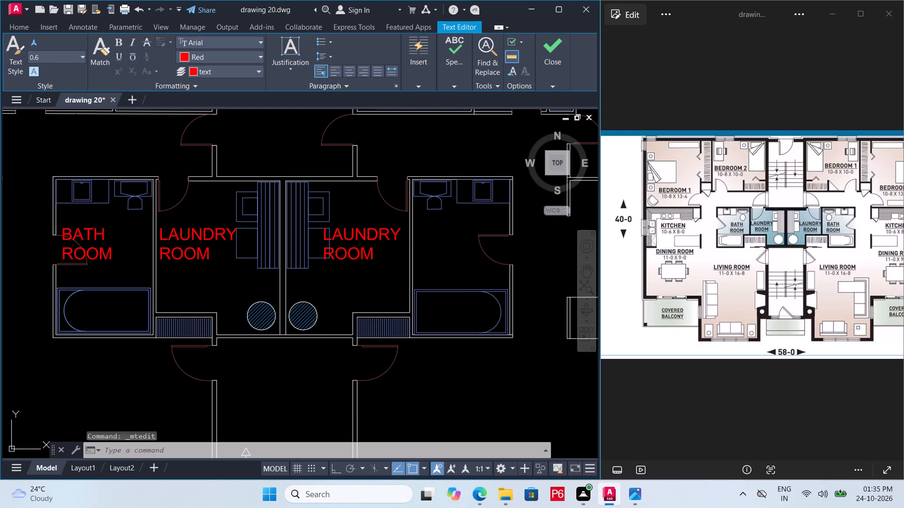
# Replace the text of the left unit's kitchen label with KITCHEN.
pyautogui.scroll(-3, 455, 232)
pyautogui.moveTo(397, 222); pyautogui.dragTo(401, 222, button='middle')
pyautogui.scroll(3, 327, 259)
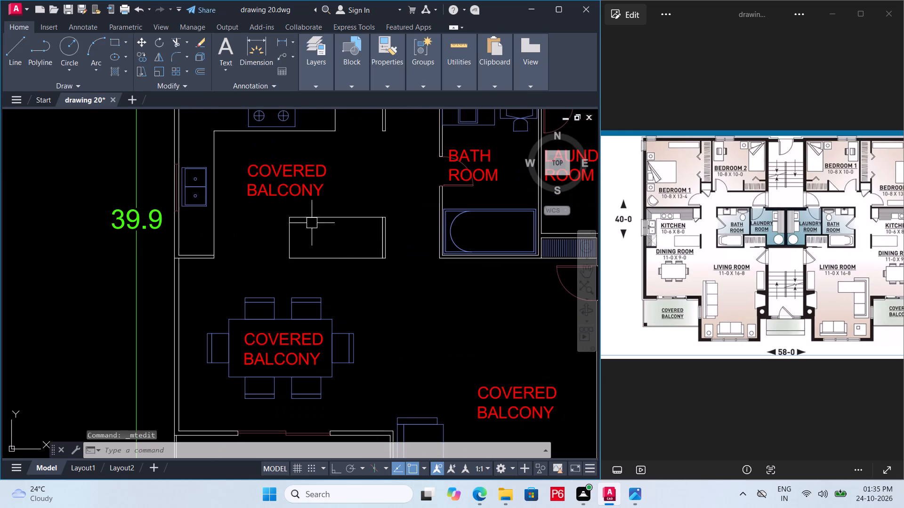
pyautogui.doubleClick(310, 189)
pyautogui.click(331, 189)
pyautogui.press('BackSpace')
pyautogui.press('BackSpace')
pyautogui.press('BackSpace')
pyautogui.press('BackSpace')
pyautogui.press('BackSpace')
pyautogui.press('BackSpace')
pyautogui.press('BackSpace')
pyautogui.press('BackSpace')
pyautogui.press('BackSpace')
pyautogui.press('BackSpace')
pyautogui.press('BackSpace')
pyautogui.press('BackSpace')
pyautogui.press('BackSpace')
pyautogui.press('BackSpace')
pyautogui.press('BackSpace')
pyautogui.press('BackSpace')
pyautogui.press('BackSpace')
pyautogui.press('BackSpace')
pyautogui.press('BackSpace')
pyautogui.press('BackSpace')
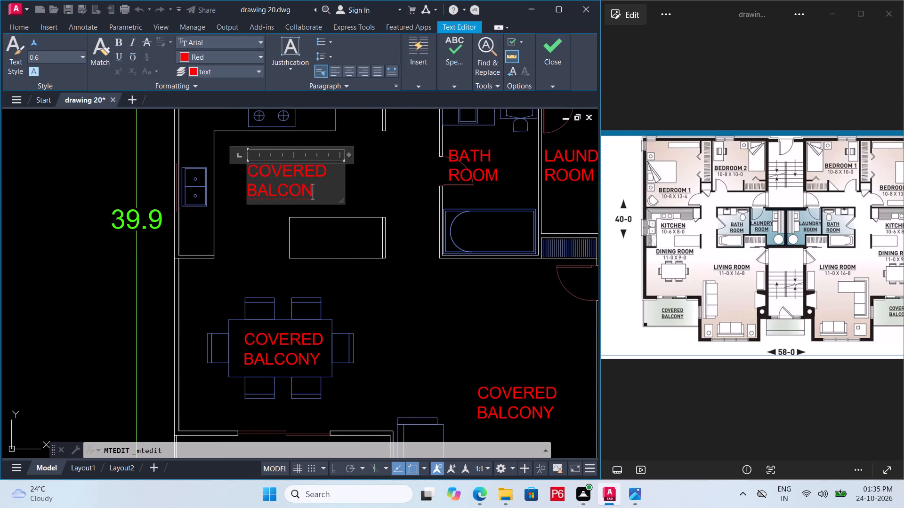
pyautogui.write('KITCHEN')
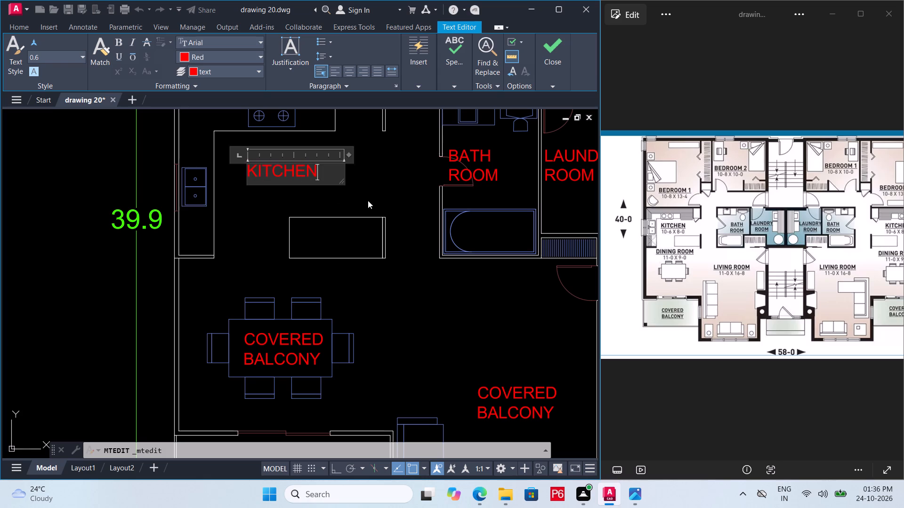
pyautogui.click(372, 198)
# Replace the text of the label on the left unit's dining table with DINING ROOM.
pyautogui.doubleClick(316, 343)
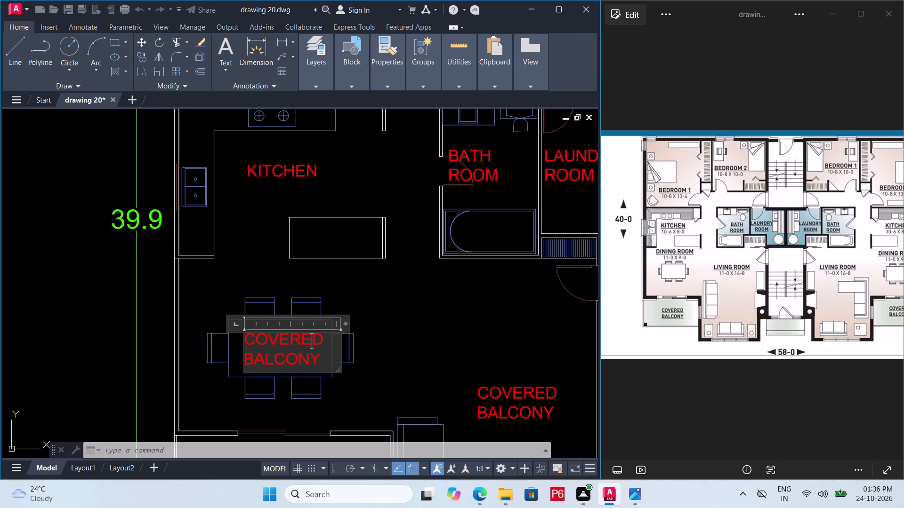
pyautogui.click(324, 357)
pyautogui.press('BackSpace')
pyautogui.press('BackSpace')
pyautogui.press('BackSpace')
pyautogui.press('BackSpace')
pyautogui.press('BackSpace')
pyautogui.press('BackSpace')
pyautogui.press('BackSpace')
pyautogui.press('BackSpace')
pyautogui.press('BackSpace')
pyautogui.press('BackSpace')
pyautogui.press('BackSpace')
pyautogui.press('BackSpace')
pyautogui.press('BackSpace')
pyautogui.press('BackSpace')
pyautogui.press('BackSpace')
pyautogui.press('BackSpace')
pyautogui.press('BackSpace')
pyautogui.press('BackSpace')
pyautogui.press('BackSpace')
pyautogui.press('BackSpace')
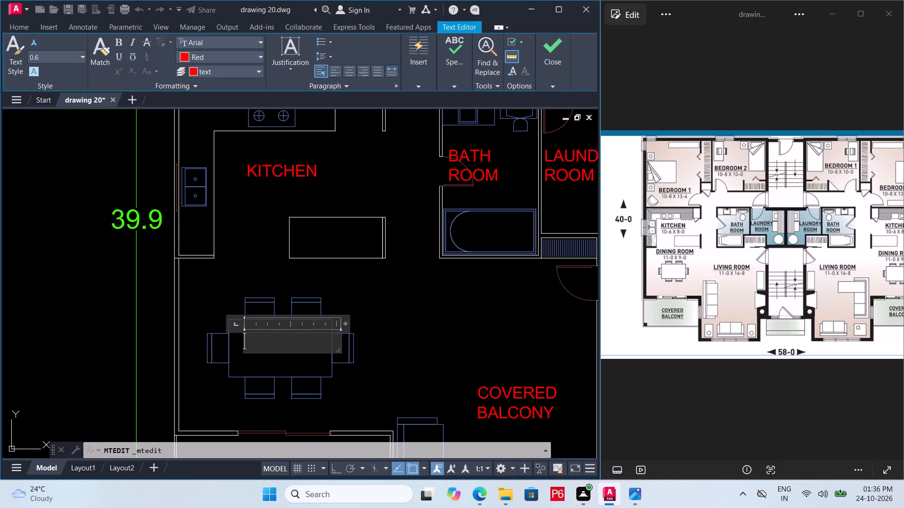
pyautogui.write('DINING')
pyautogui.press('space')
pyautogui.write('ROOM')
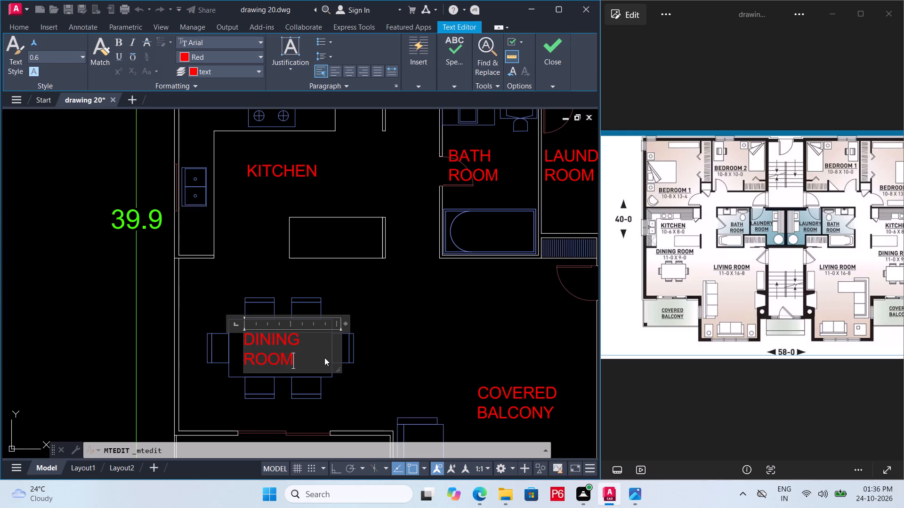
pyautogui.click(391, 347)
# Replace the text of the label on the right unit's dining table with DINING ROOM.
pyautogui.scroll(-3, 310, 332)
pyautogui.moveTo(244, 323); pyautogui.dragTo(150, 317, button='middle')
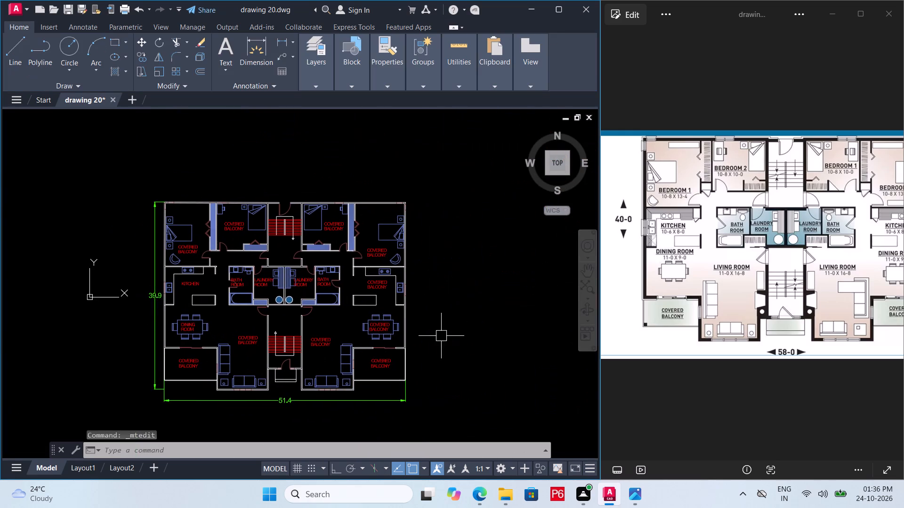
pyautogui.scroll(2, 395, 340)
pyautogui.doubleClick(369, 313)
pyautogui.scroll(2, 374, 313)
pyautogui.doubleClick(388, 311)
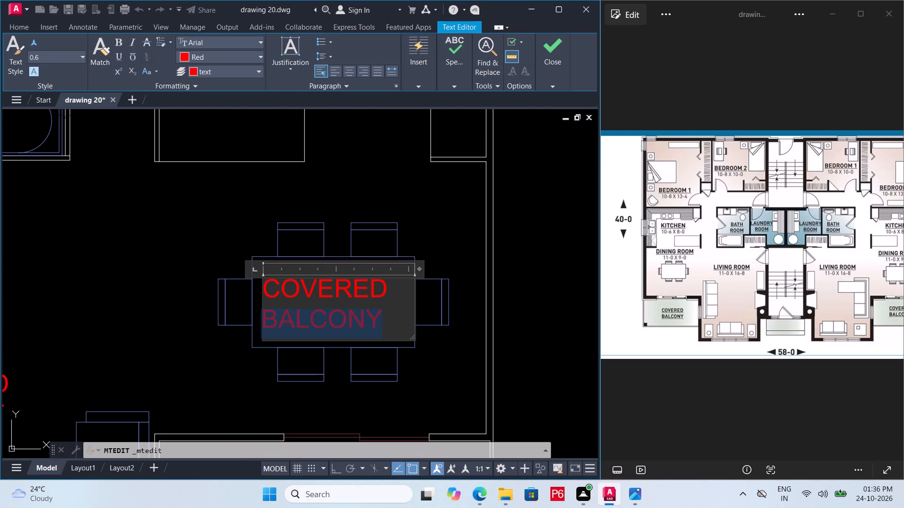
pyautogui.press('BackSpace')
pyautogui.press('BackSpace')
pyautogui.press('BackSpace')
pyautogui.press('BackSpace')
pyautogui.press('BackSpace')
pyautogui.press('BackSpace')
pyautogui.press('BackSpace')
pyautogui.press('BackSpace')
pyautogui.press('BackSpace')
pyautogui.press('BackSpace')
pyautogui.press('BackSpace')
pyautogui.press('BackSpace')
pyautogui.press('BackSpace')
pyautogui.press('BackSpace')
pyautogui.press('BackSpace')
pyautogui.press('BackSpace')
pyautogui.press('BackSpace')
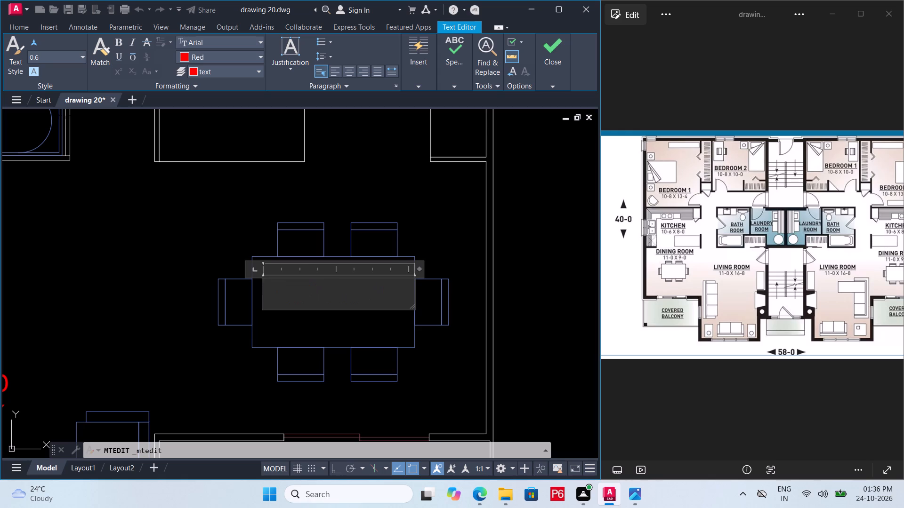
pyautogui.write('DINING ROOM')
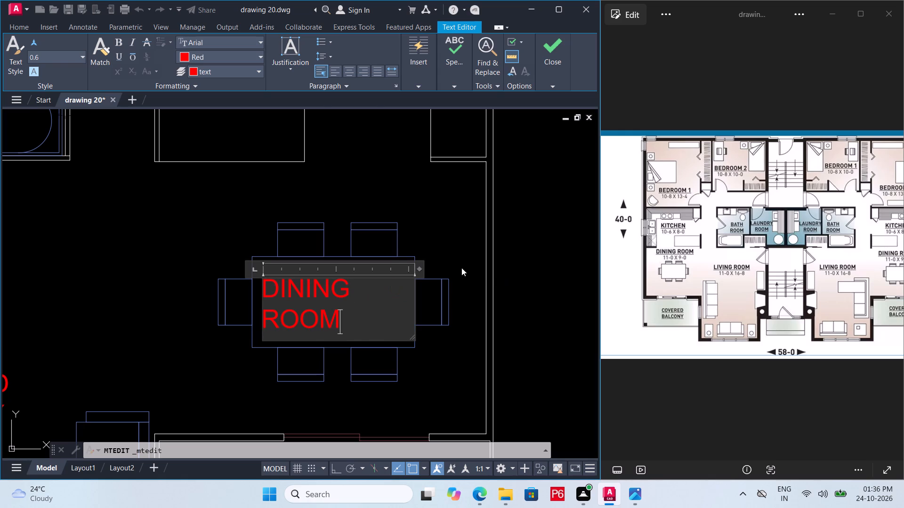
pyautogui.click(460, 267)
# Replace the text of the right unit's living room label with LIVING ROOM.
pyautogui.scroll(-1, 418, 272)
pyautogui.moveTo(417, 274); pyautogui.dragTo(610, 255, button='middle')
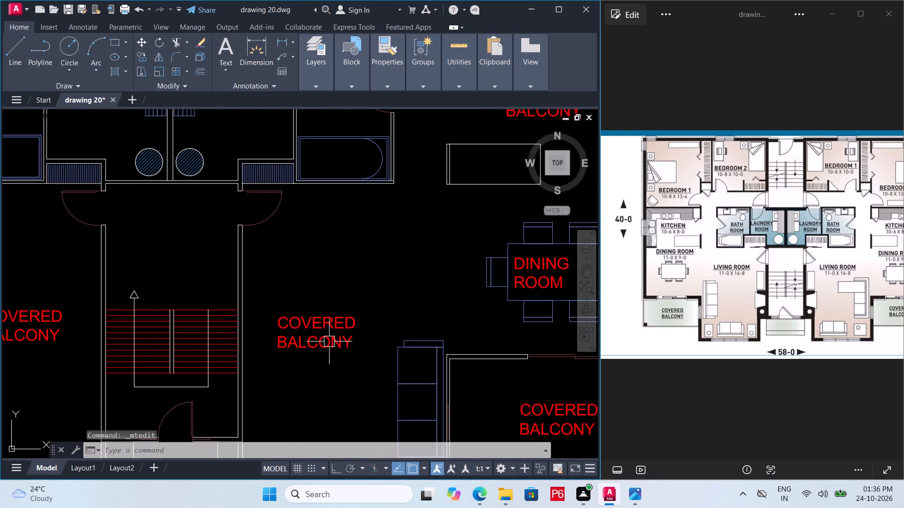
pyautogui.doubleClick(328, 342)
pyautogui.click(356, 346)
pyautogui.press('BackSpace')
pyautogui.press('BackSpace')
pyautogui.press('BackSpace')
pyautogui.press('BackSpace')
pyautogui.press('BackSpace')
pyautogui.press('BackSpace')
pyautogui.press('BackSpace')
pyautogui.press('BackSpace')
pyautogui.press('BackSpace')
pyautogui.press('BackSpace')
pyautogui.press('BackSpace')
pyautogui.press('BackSpace')
pyautogui.press('BackSpace')
pyautogui.press('BackSpace')
pyautogui.press('BackSpace')
pyautogui.press('BackSpace')
pyautogui.press('BackSpace')
pyautogui.press('BackSpace')
pyautogui.press('BackSpace')
pyautogui.press('BackSpace')
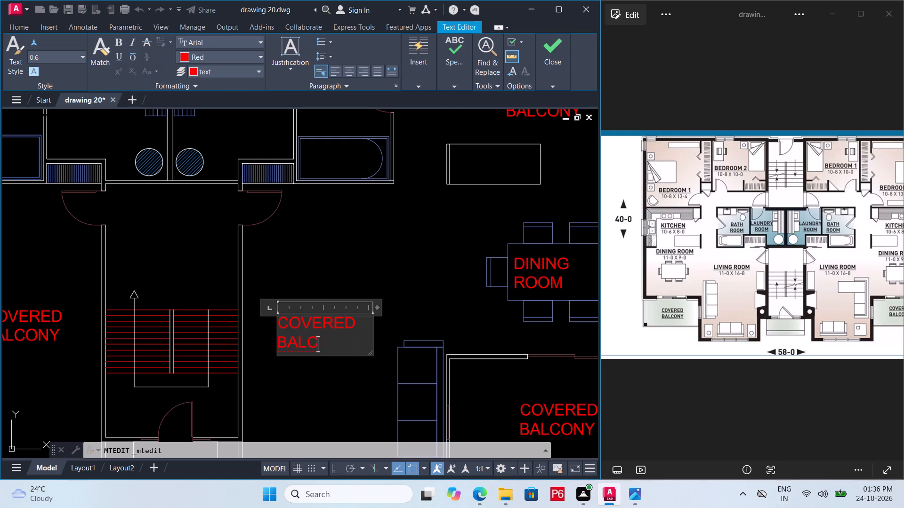
pyautogui.write('LIVING')
pyautogui.press('space')
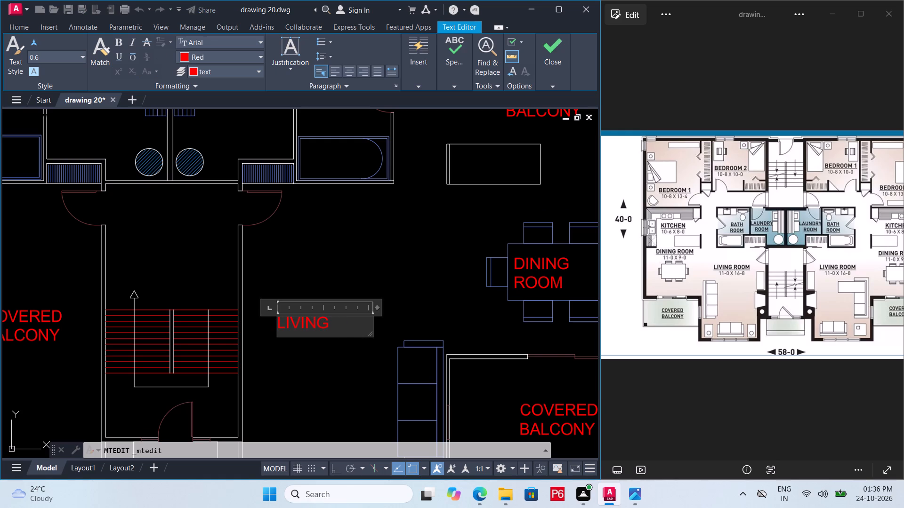
pyautogui.write('ROOM')
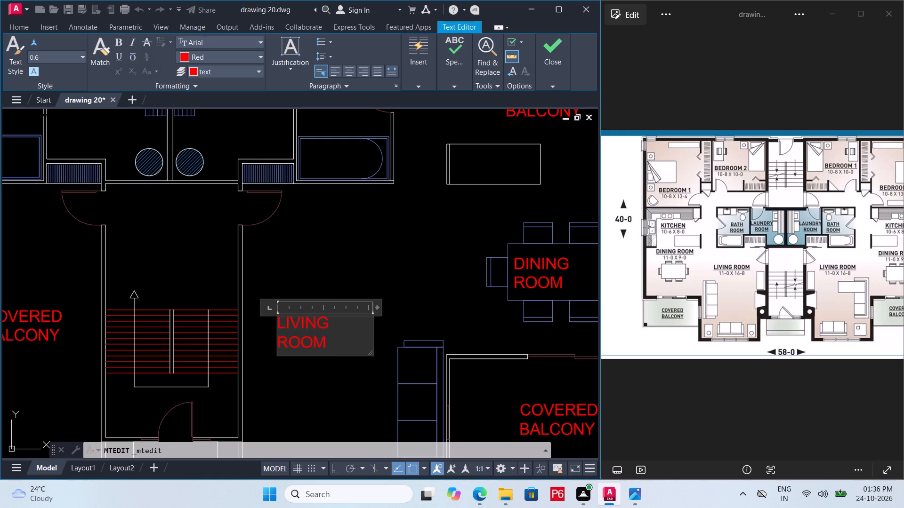
pyautogui.click(411, 330)
# Replace the text of the left unit's living room label with LIVING ROOM.
pyautogui.moveTo(272, 332); pyautogui.dragTo(429, 304, button='middle')
pyautogui.scroll(-1, 277, 330)
pyautogui.doubleClick(285, 304)
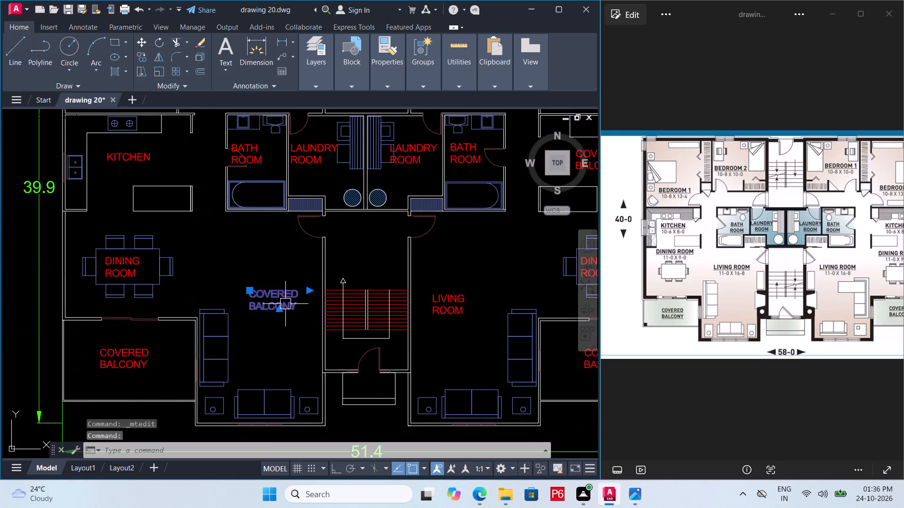
pyautogui.doubleClick(296, 308)
pyautogui.scroll(2, 296, 308)
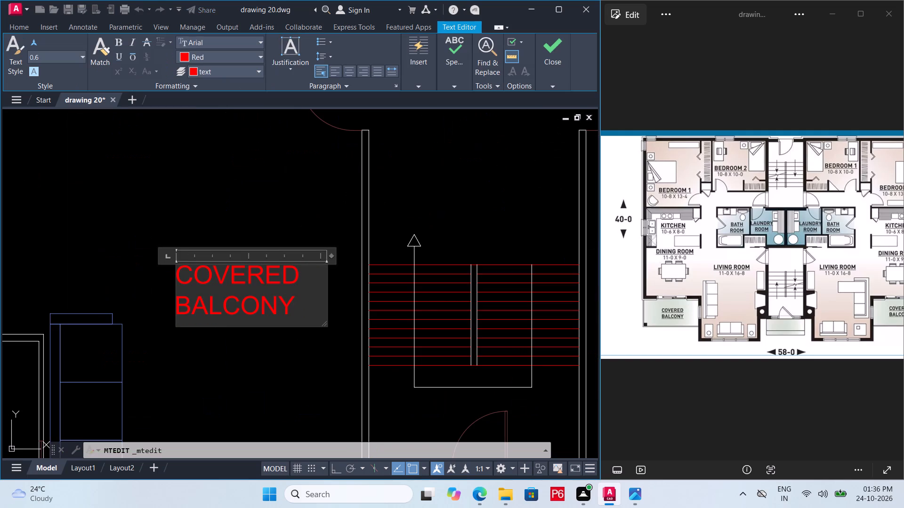
pyautogui.press('BackSpace')
pyautogui.press('BackSpace')
pyautogui.press('BackSpace')
pyautogui.press('BackSpace')
pyautogui.press('BackSpace')
pyautogui.press('BackSpace')
pyautogui.press('BackSpace')
pyautogui.press('BackSpace')
pyautogui.press('BackSpace')
pyautogui.press('BackSpace')
pyautogui.press('BackSpace')
pyautogui.press('BackSpace')
pyautogui.press('BackSpace')
pyautogui.press('BackSpace')
pyautogui.press('BackSpace')
pyautogui.press('BackSpace')
pyautogui.press('BackSpace')
pyautogui.press('BackSpace')
pyautogui.press('BackSpace')
pyautogui.press('BackSpace')
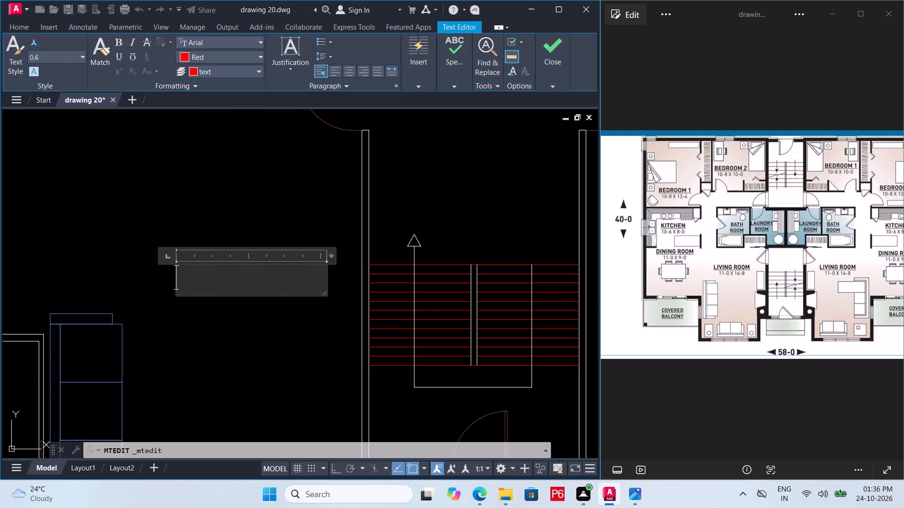
pyautogui.write('LIVING ROOM')
pyautogui.click(288, 361)
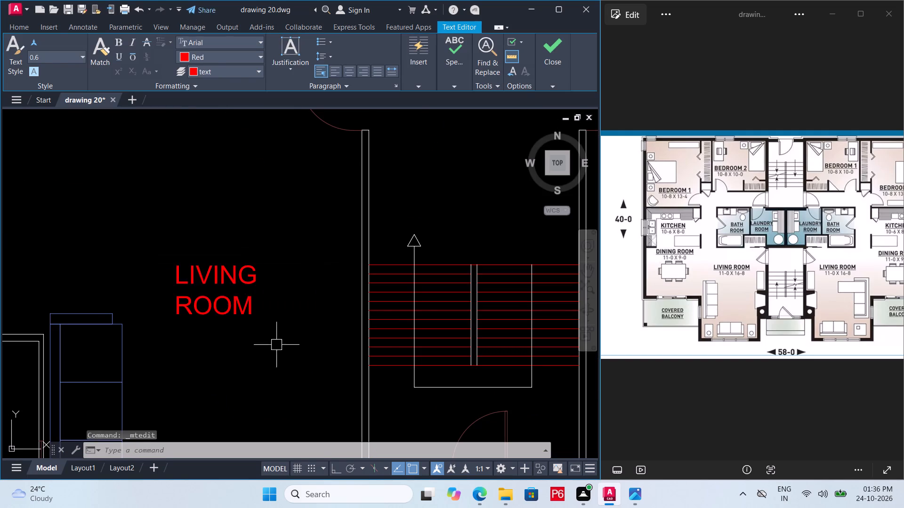
# Save the drawing.
pyautogui.scroll(-3, 247, 287)
pyautogui.middleClick(245, 285)
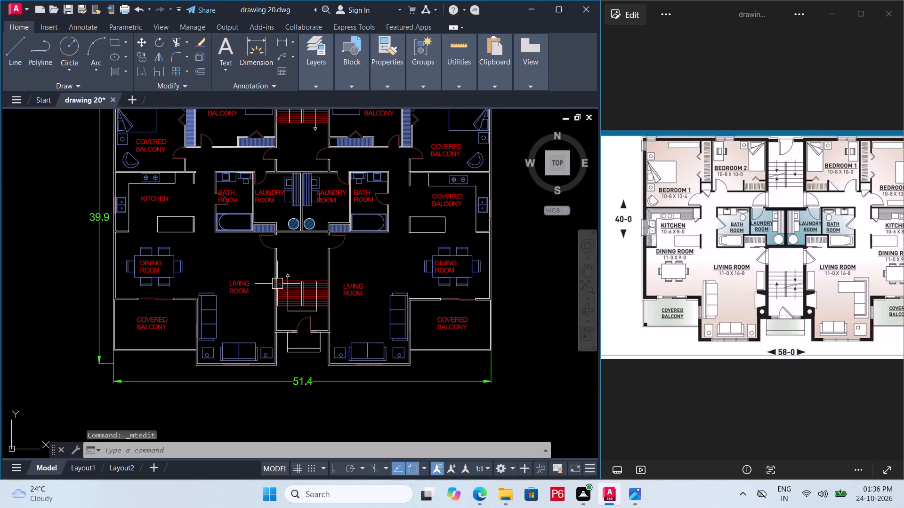
pyautogui.hotkey('ctrl', 's')
pyautogui.hotkey('ctrl', 's')
pyautogui.hotkey('ctrl', 's')
pyautogui.hotkey('ctrl', 's')
# Replace the text of the label in the left unit's outer bedroom, above the kitchen, with BEDROOM.
pyautogui.moveTo(277, 284); pyautogui.dragTo(277, 285, button='middle')
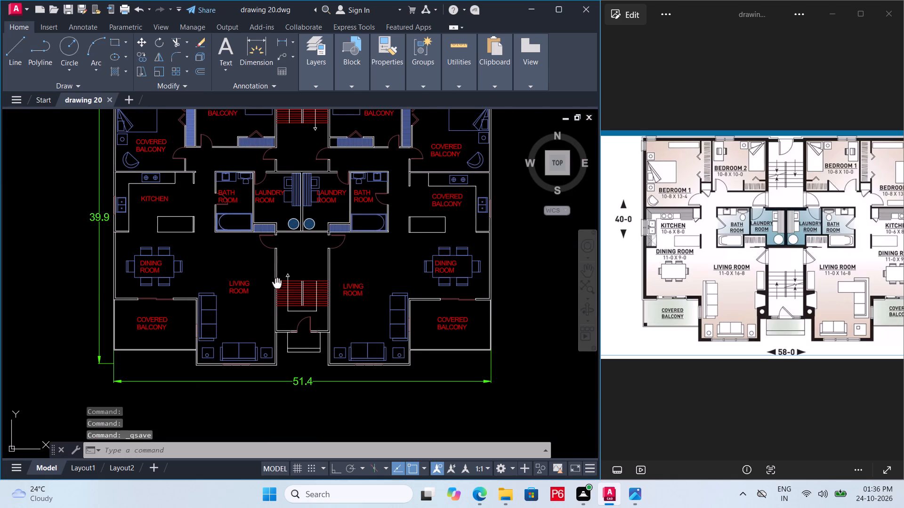
pyautogui.moveTo(277, 285); pyautogui.dragTo(324, 326, button='middle')
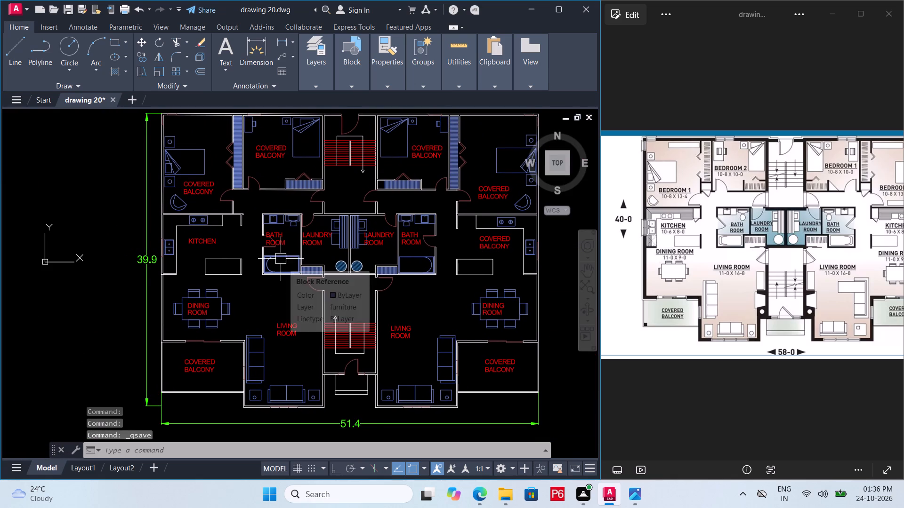
pyautogui.moveTo(280, 258); pyautogui.dragTo(331, 348, button='middle')
pyautogui.doubleClick(247, 282)
pyautogui.scroll(3, 247, 282)
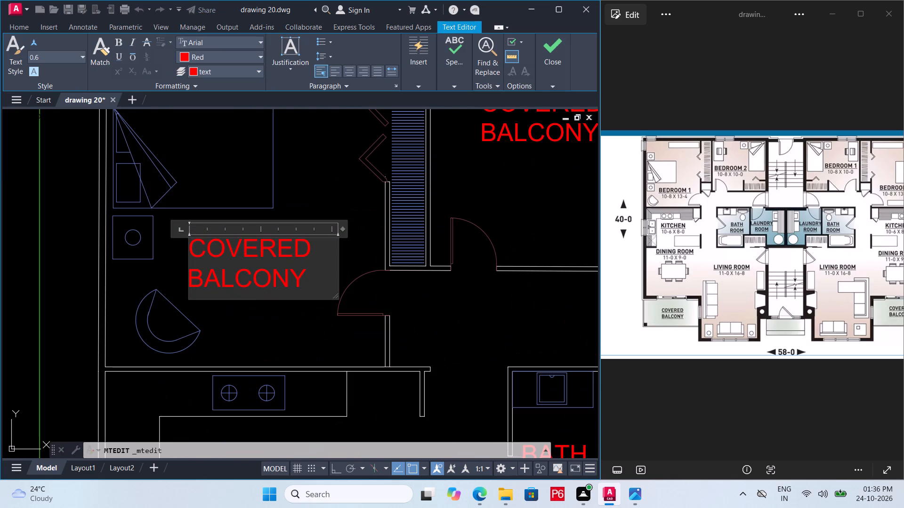
pyautogui.click(311, 278)
pyautogui.press('BackSpace')
pyautogui.press('BackSpace')
pyautogui.press('BackSpace')
pyautogui.press('BackSpace')
pyautogui.press('BackSpace')
pyautogui.press('BackSpace')
pyautogui.press('BackSpace')
pyautogui.press('BackSpace')
pyautogui.press('BackSpace')
pyautogui.press('BackSpace')
pyautogui.press('BackSpace')
pyautogui.press('BackSpace')
pyautogui.press('BackSpace')
pyautogui.press('BackSpace')
pyautogui.press('BackSpace')
pyautogui.press('BackSpace')
pyautogui.press('BackSpace')
pyautogui.press('BackSpace')
pyautogui.press('BackSpace')
pyautogui.press('BackSpace')
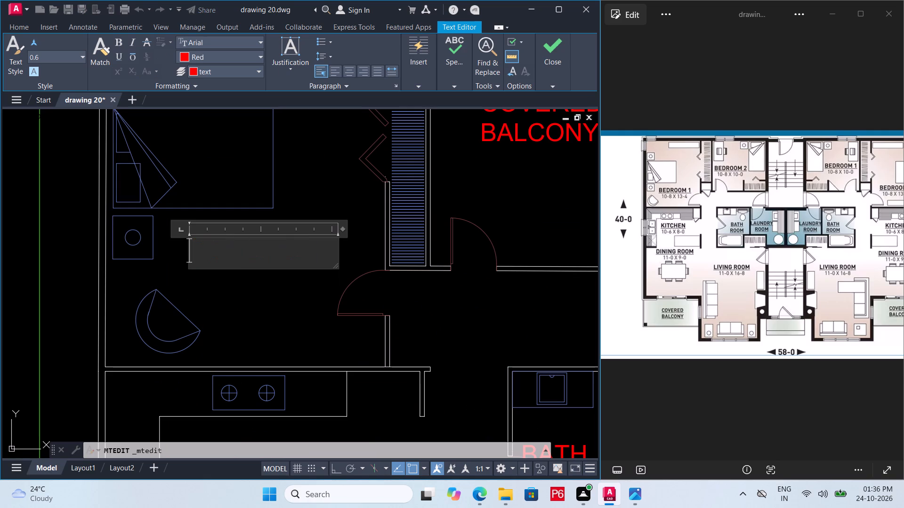
pyautogui.write('BEDROOM')
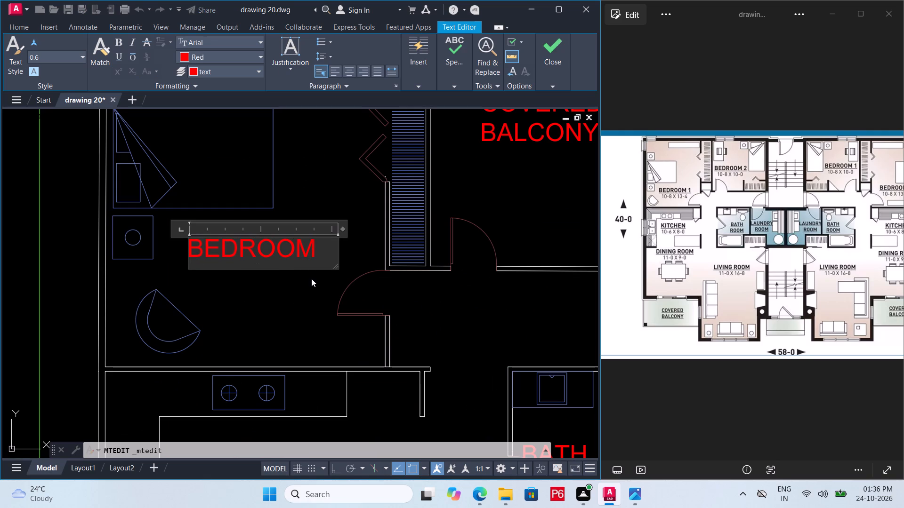
pyautogui.click(399, 284)
# Replace the text of the label in the left unit's inner bedroom, beside the upper stairs, with BEDROOM 2.
pyautogui.moveTo(446, 277); pyautogui.dragTo(131, 362, button='middle')
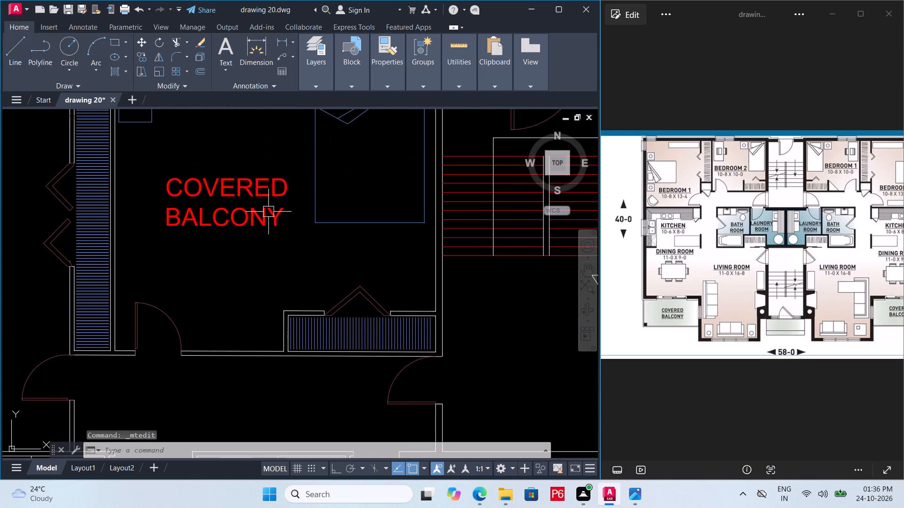
pyautogui.tripleClick(268, 212)
pyautogui.click(290, 215)
pyautogui.press('BackSpace')
pyautogui.press('BackSpace')
pyautogui.press('BackSpace')
pyautogui.press('BackSpace')
pyautogui.press('BackSpace')
pyautogui.press('BackSpace')
pyautogui.press('BackSpace')
pyautogui.press('BackSpace')
pyautogui.press('BackSpace')
pyautogui.press('BackSpace')
pyautogui.press('BackSpace')
pyautogui.press('BackSpace')
pyautogui.press('BackSpace')
pyautogui.press('BackSpace')
pyautogui.press('BackSpace')
pyautogui.press('BackSpace')
pyautogui.press('BackSpace')
pyautogui.press('BackSpace')
pyautogui.press('BackSpace')
pyautogui.press('BackSpace')
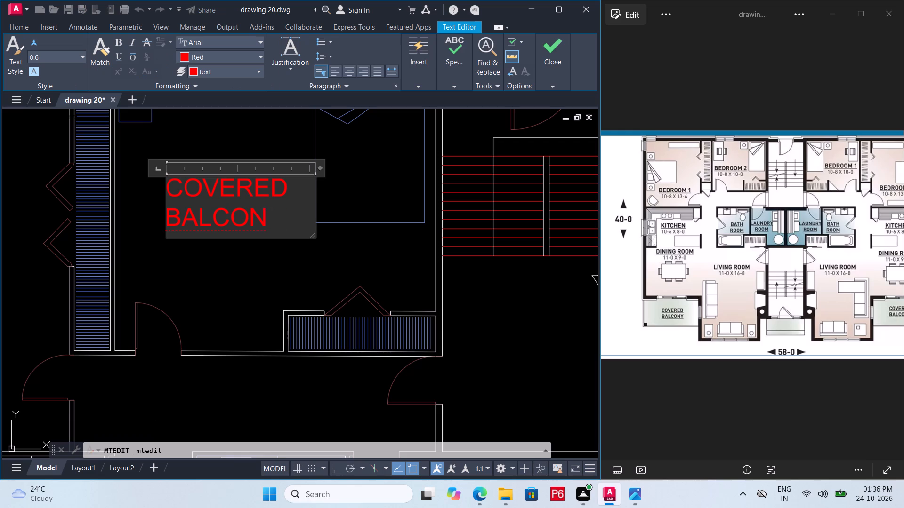
pyautogui.write('BEDROOM 2')
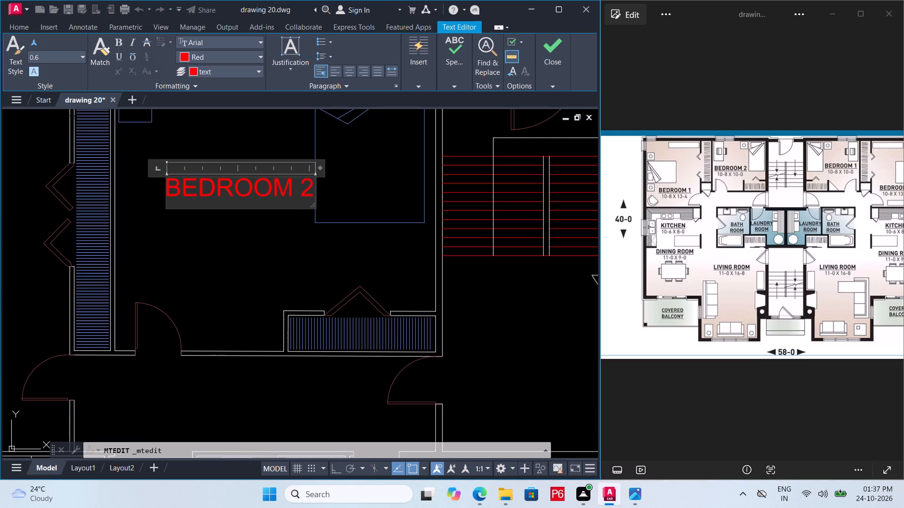
pyautogui.scroll(-2, 321, 230)
pyautogui.click(163, 278)
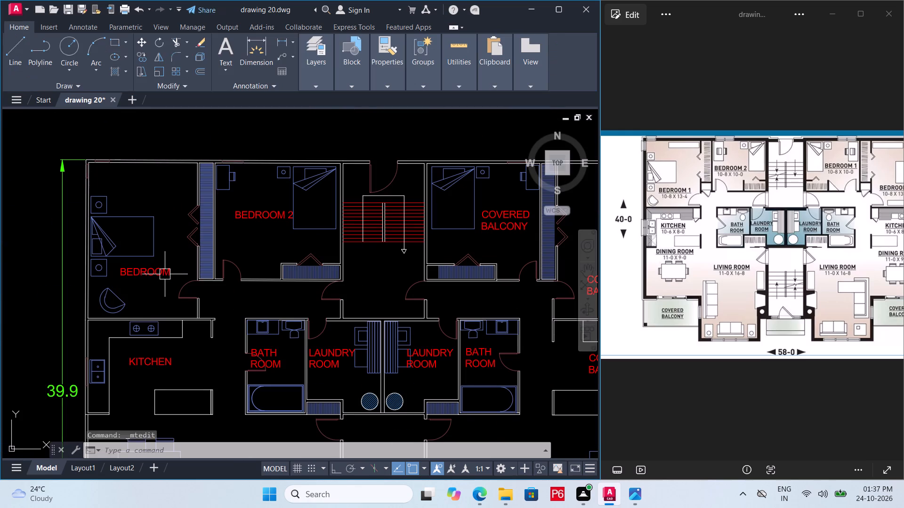
# Add the number 1 to the left unit's outer bedroom label so that it reads BEDROOM 1.
pyautogui.doubleClick(165, 274)
pyautogui.click(170, 275)
pyautogui.press('space')
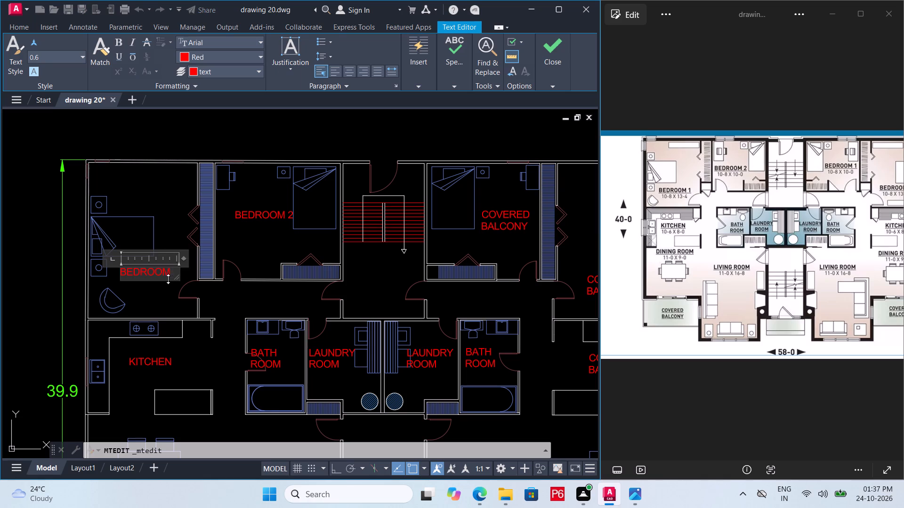
pyautogui.write('1')
pyautogui.click(307, 238)
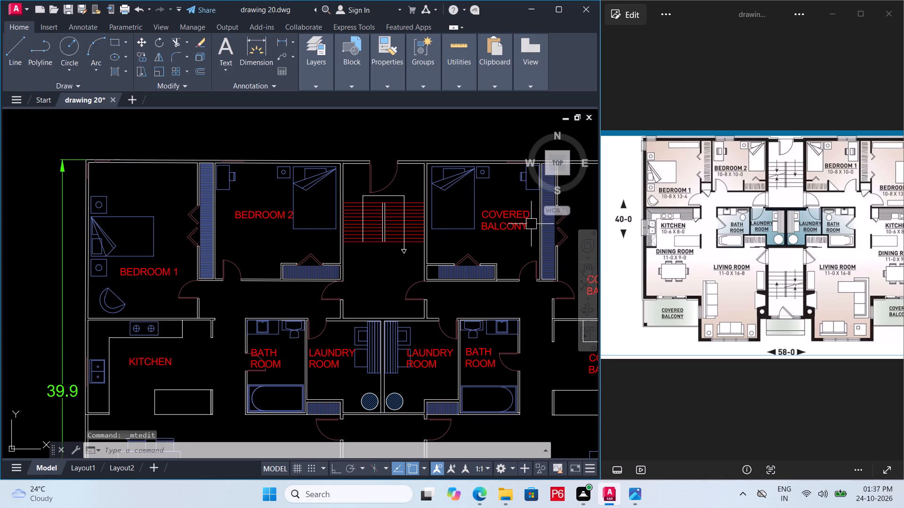
# Replace the text of the label in the right unit's inner bedroom, beside the upper stairs, with BEDROOM 2.
pyautogui.doubleClick(507, 221)
pyautogui.moveTo(521, 246); pyautogui.dragTo(425, 261, button='middle')
pyautogui.click(434, 243)
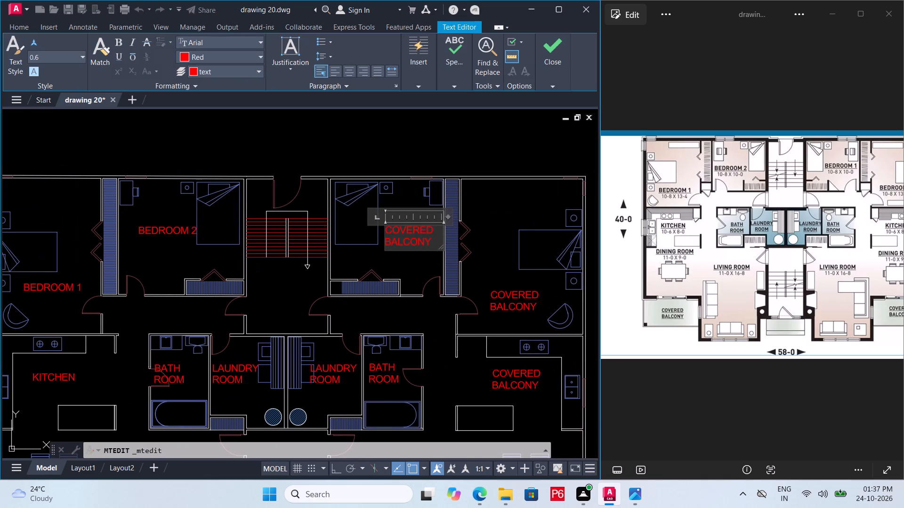
pyautogui.press('BackSpace')
pyautogui.press('BackSpace')
pyautogui.press('BackSpace')
pyautogui.press('BackSpace')
pyautogui.press('BackSpace')
pyautogui.press('BackSpace')
pyautogui.press('BackSpace')
pyautogui.press('BackSpace')
pyautogui.press('BackSpace')
pyautogui.press('BackSpace')
pyautogui.press('BackSpace')
pyautogui.press('BackSpace')
pyautogui.press('BackSpace')
pyautogui.press('BackSpace')
pyautogui.press('BackSpace')
pyautogui.press('BackSpace')
pyautogui.press('BackSpace')
pyautogui.press('BackSpace')
pyautogui.press('BackSpace')
pyautogui.press('BackSpace')
pyautogui.write('BEDRR')
pyautogui.press('BackSpace')
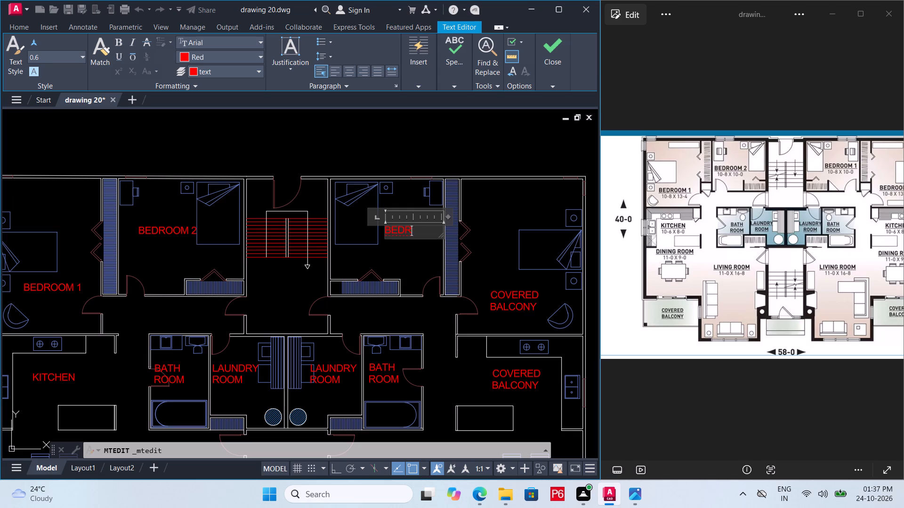
pyautogui.write('OOM')
pyautogui.press('space')
pyautogui.press('2')
pyautogui.click(485, 250)
# Replace the text of the label in the right unit's outer bedroom, above the kitchen, with BEDROOM 1.
pyautogui.doubleClick(517, 311)
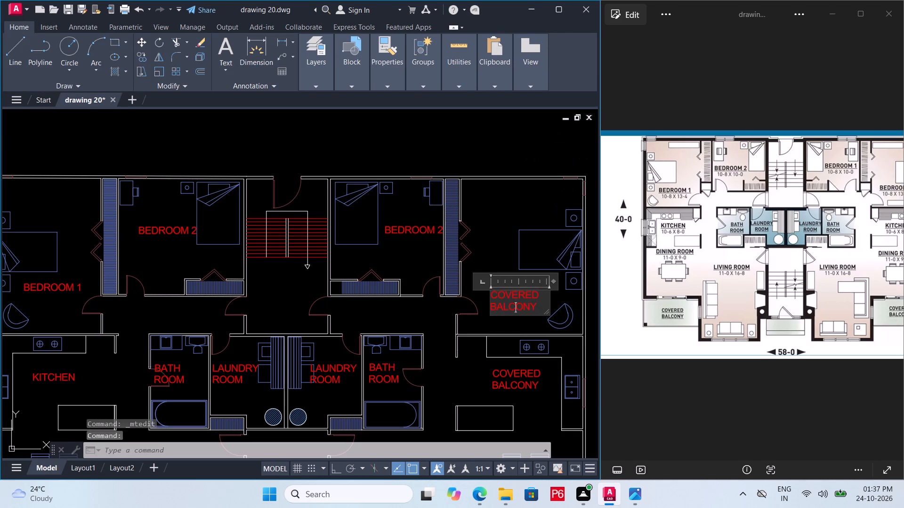
pyautogui.click(536, 311)
pyautogui.press('BackSpace')
pyautogui.press('BackSpace')
pyautogui.press('BackSpace')
pyautogui.press('BackSpace')
pyautogui.press('BackSpace')
pyautogui.press('BackSpace')
pyautogui.press('BackSpace')
pyautogui.press('BackSpace')
pyautogui.press('BackSpace')
pyautogui.press('BackSpace')
pyautogui.press('BackSpace')
pyautogui.press('BackSpace')
pyautogui.press('BackSpace')
pyautogui.press('BackSpace')
pyautogui.press('BackSpace')
pyautogui.press('BackSpace')
pyautogui.press('BackSpace')
pyautogui.press('BackSpace')
pyautogui.press('BackSpace')
pyautogui.press('BackSpace')
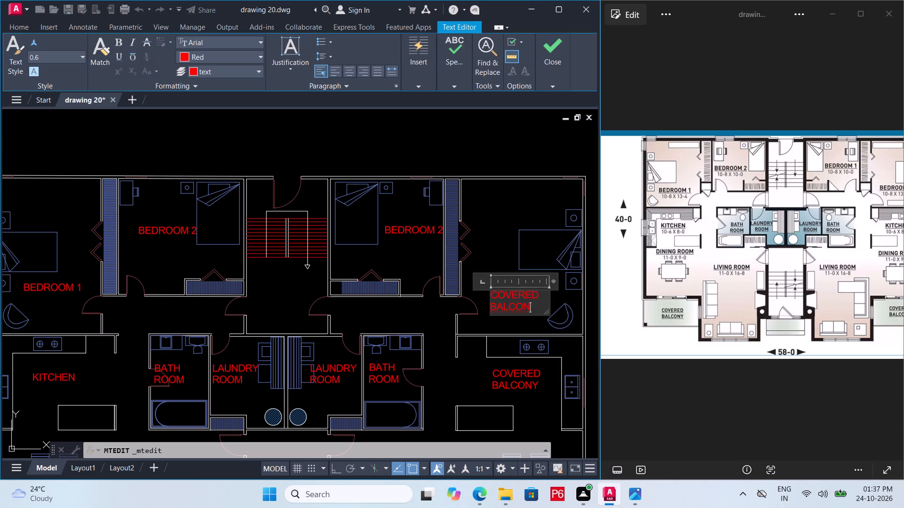
pyautogui.write('BEDROOM')
pyautogui.press('space')
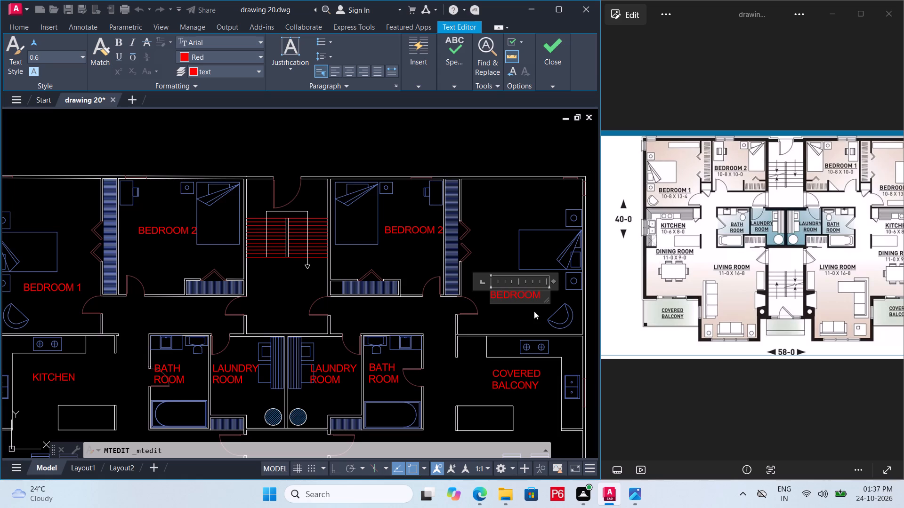
pyautogui.press('1')
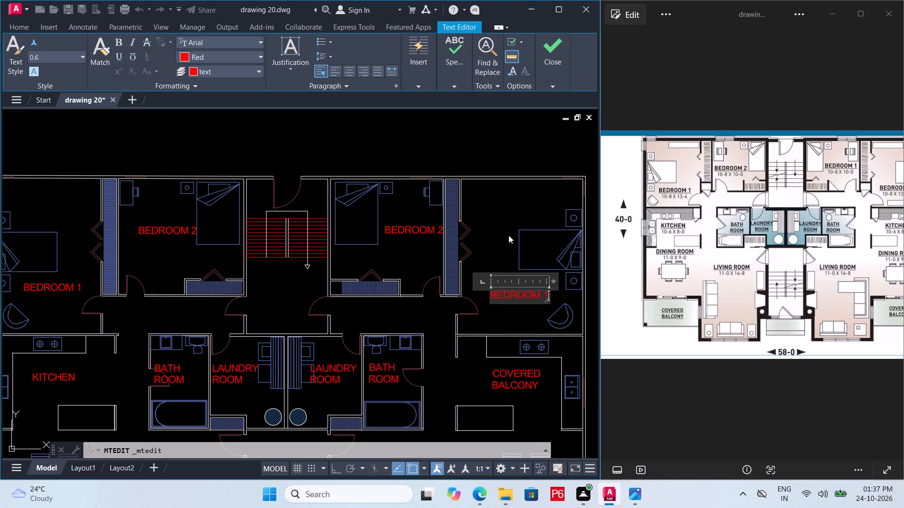
pyautogui.click(508, 235)
pyautogui.scroll(-2, 497, 283)
pyautogui.moveTo(494, 274); pyautogui.dragTo(491, 248, button='middle')
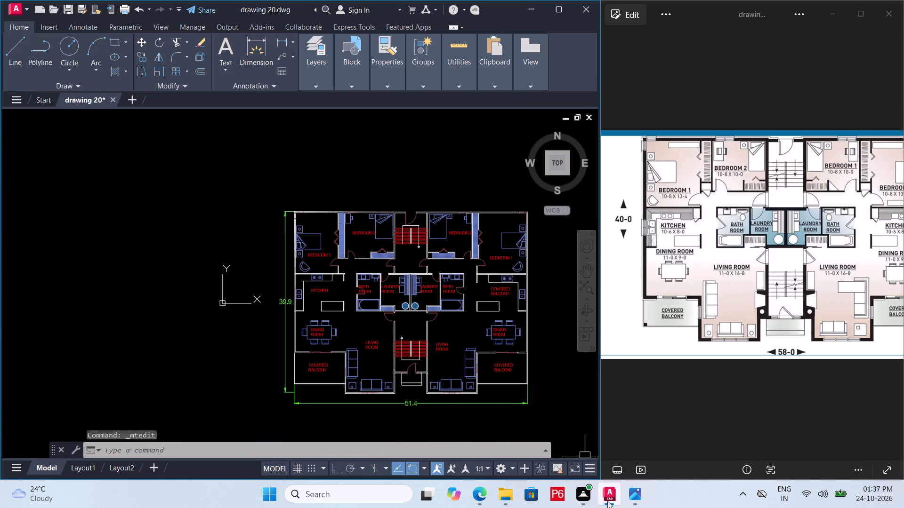
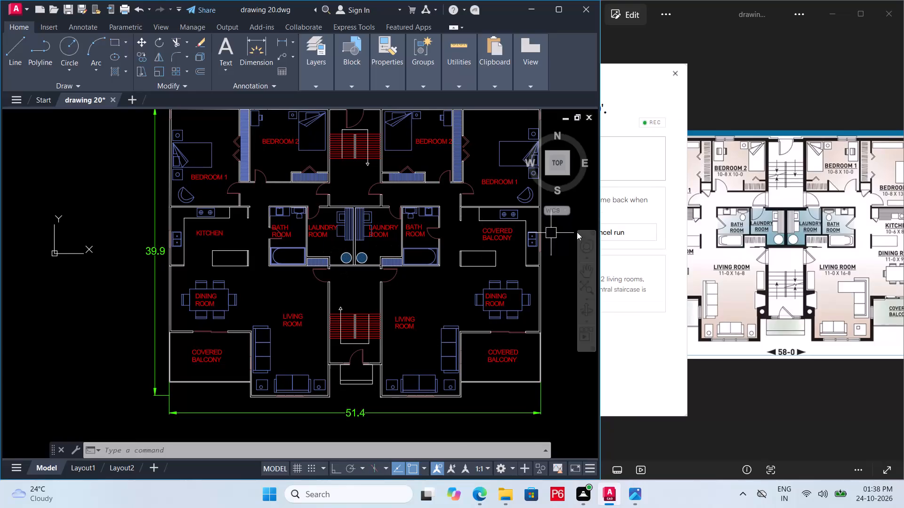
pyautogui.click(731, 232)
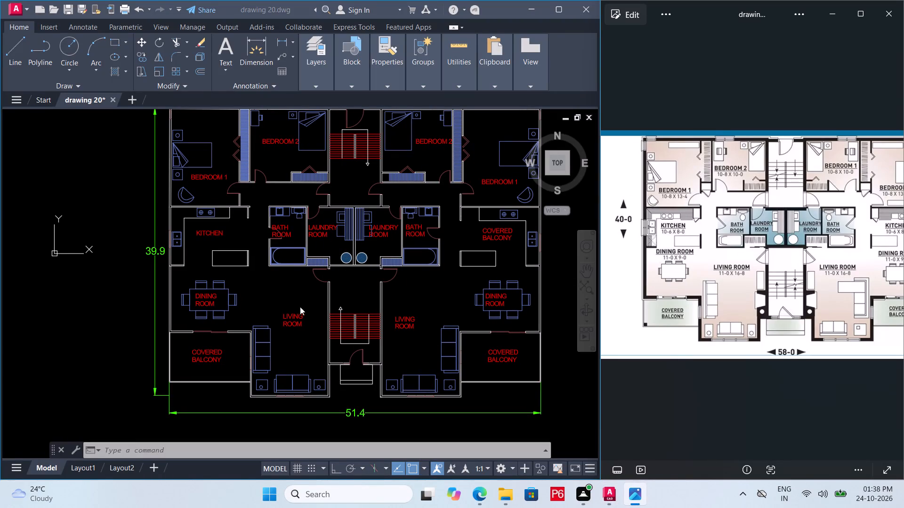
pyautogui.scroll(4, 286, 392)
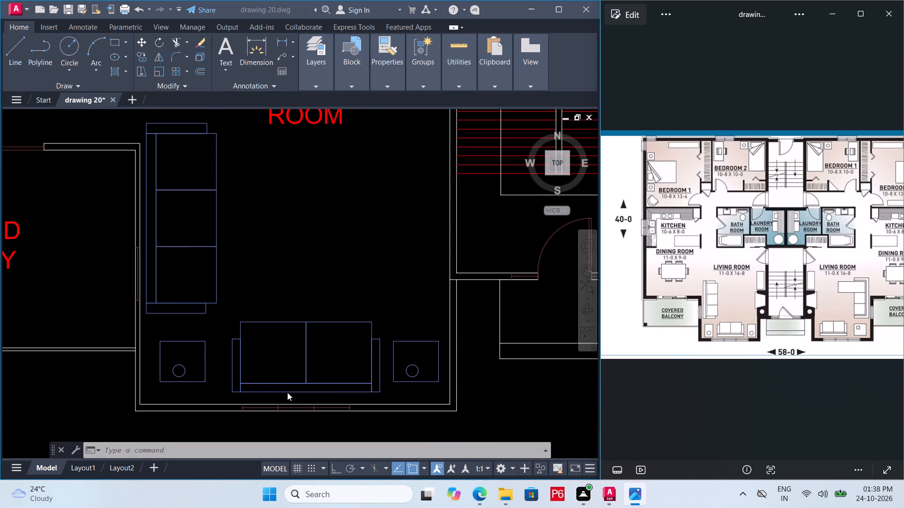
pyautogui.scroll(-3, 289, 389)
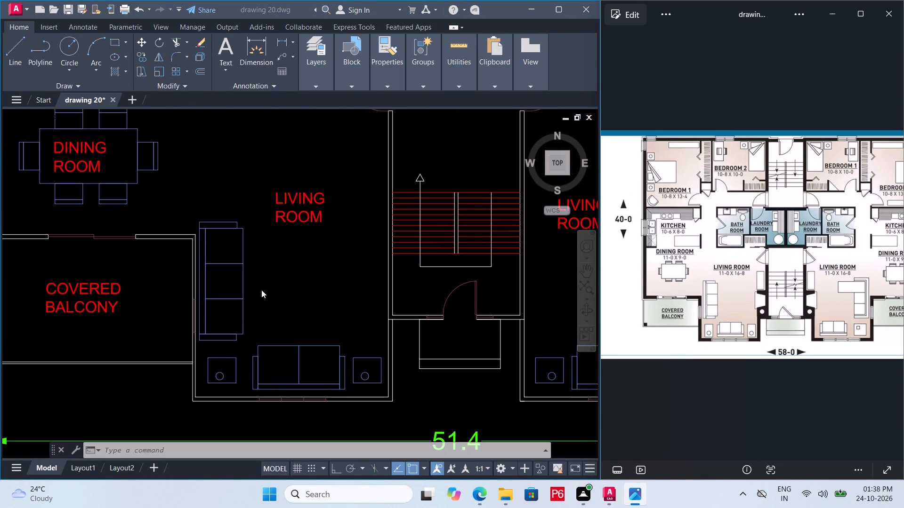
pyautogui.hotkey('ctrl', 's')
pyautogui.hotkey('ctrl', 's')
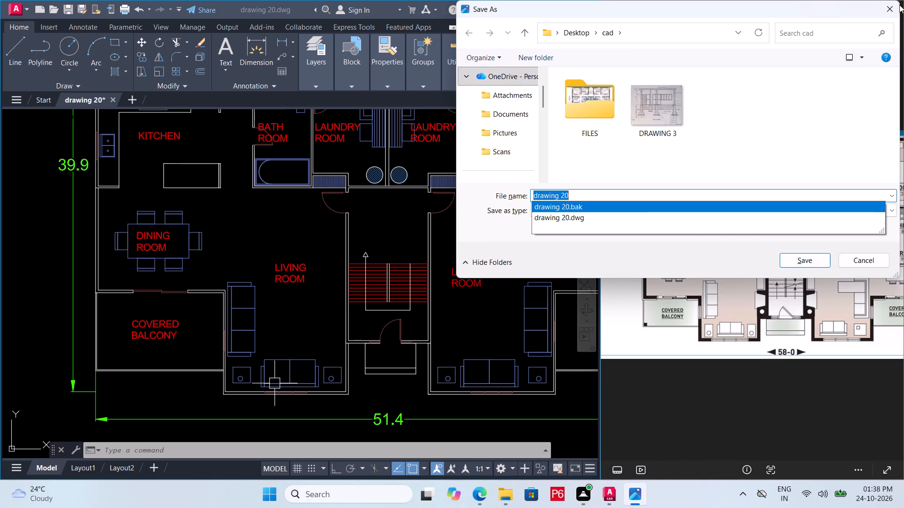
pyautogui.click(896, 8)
# Return to the floor plan drawing in AutoCAD and save it under its existing name.
pyautogui.click(408, 233)
pyautogui.moveTo(369, 218); pyautogui.dragTo(378, 218)
pyautogui.click(405, 222)
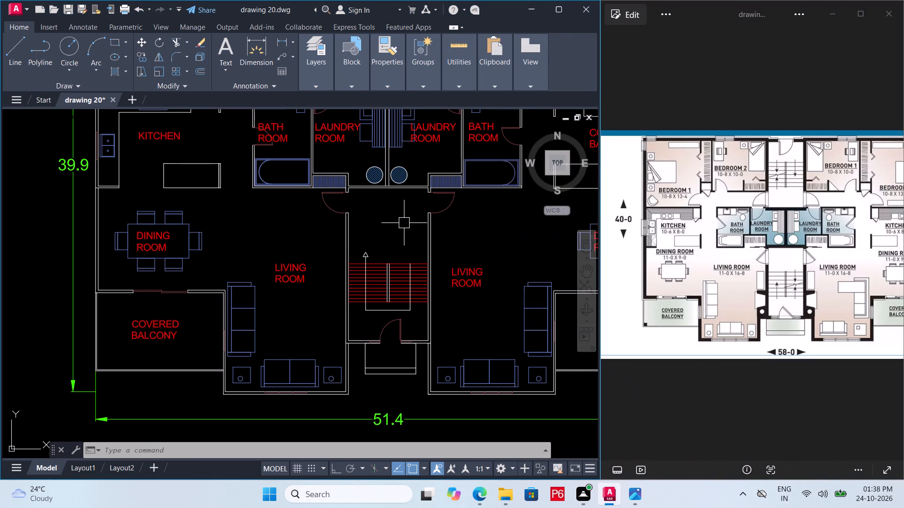
pyautogui.hotkey('ctrl', 's')
pyautogui.hotkey('ctrl', 's')
pyautogui.hotkey('ctrl', 's')
pyautogui.hotkey('ctrl', 's')
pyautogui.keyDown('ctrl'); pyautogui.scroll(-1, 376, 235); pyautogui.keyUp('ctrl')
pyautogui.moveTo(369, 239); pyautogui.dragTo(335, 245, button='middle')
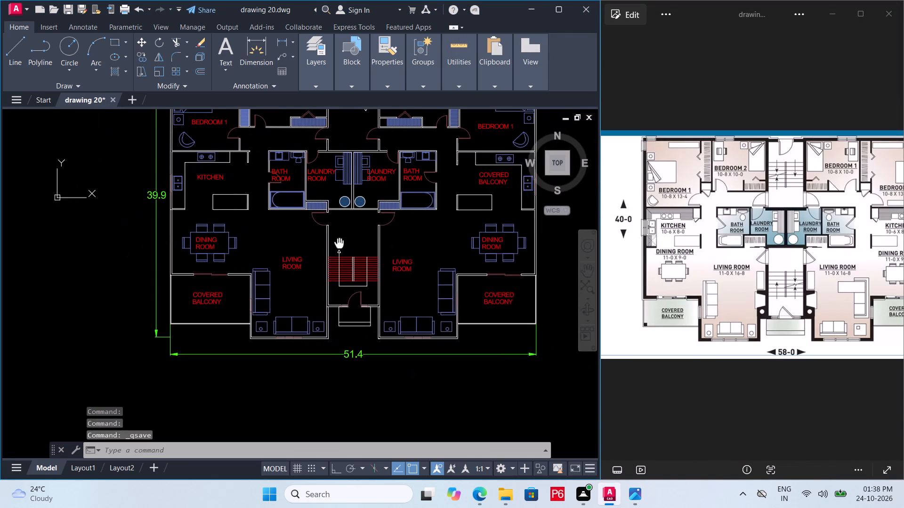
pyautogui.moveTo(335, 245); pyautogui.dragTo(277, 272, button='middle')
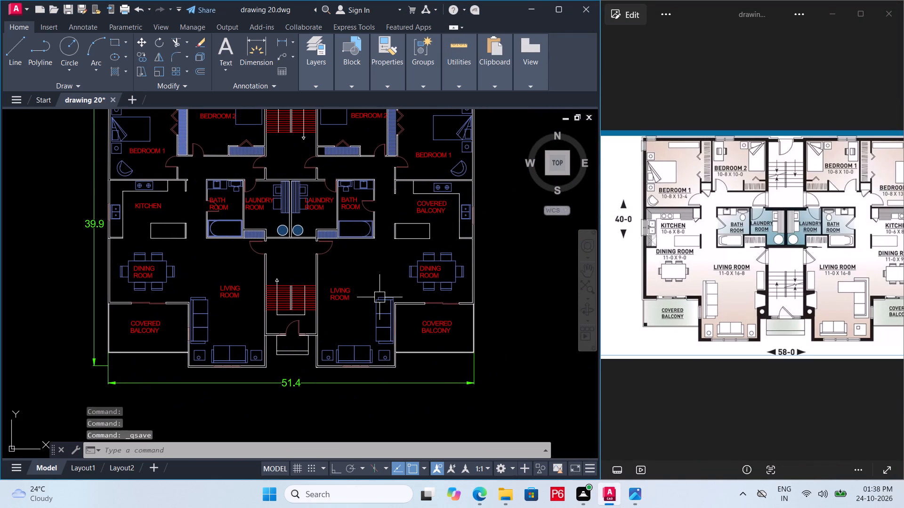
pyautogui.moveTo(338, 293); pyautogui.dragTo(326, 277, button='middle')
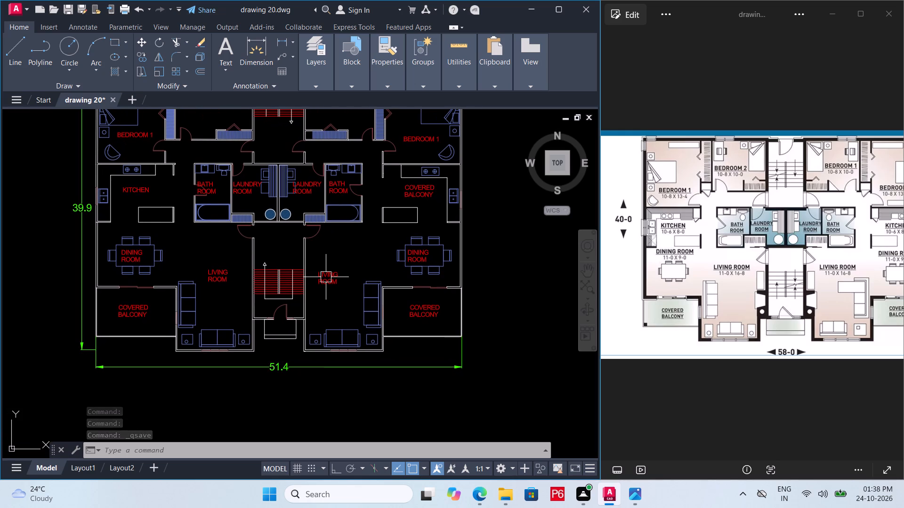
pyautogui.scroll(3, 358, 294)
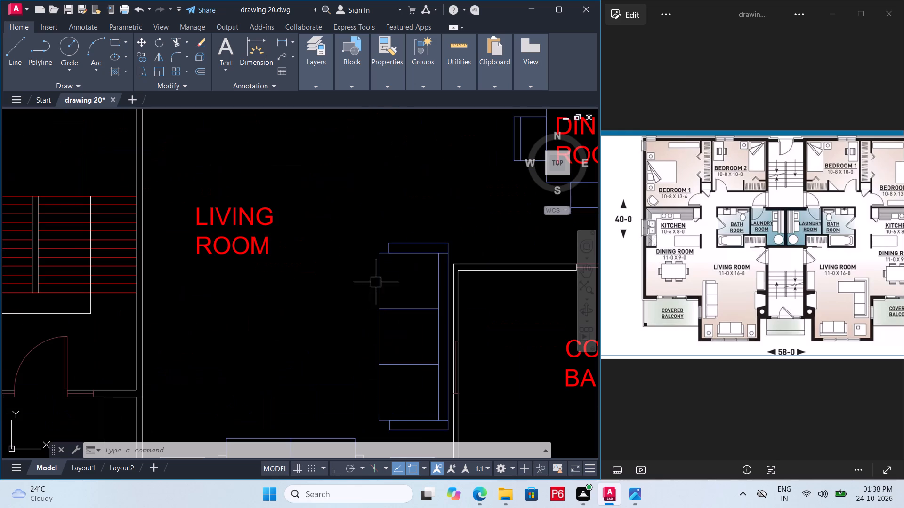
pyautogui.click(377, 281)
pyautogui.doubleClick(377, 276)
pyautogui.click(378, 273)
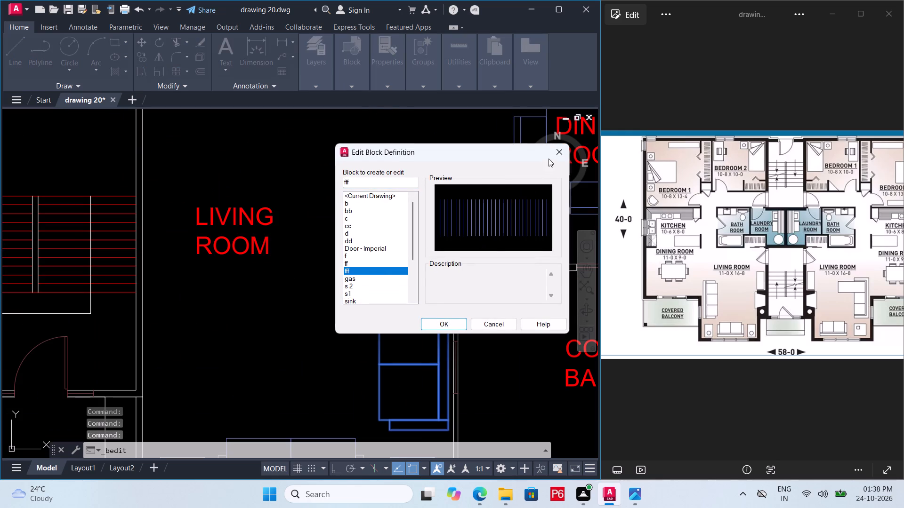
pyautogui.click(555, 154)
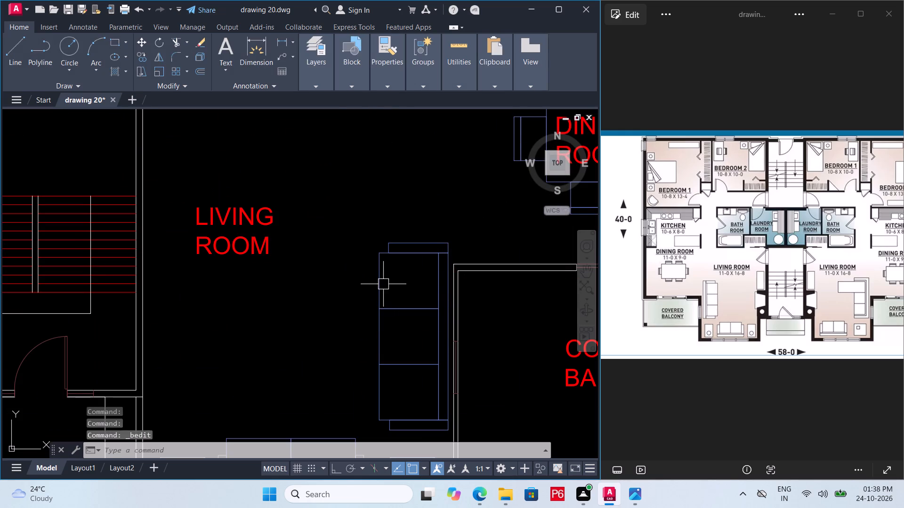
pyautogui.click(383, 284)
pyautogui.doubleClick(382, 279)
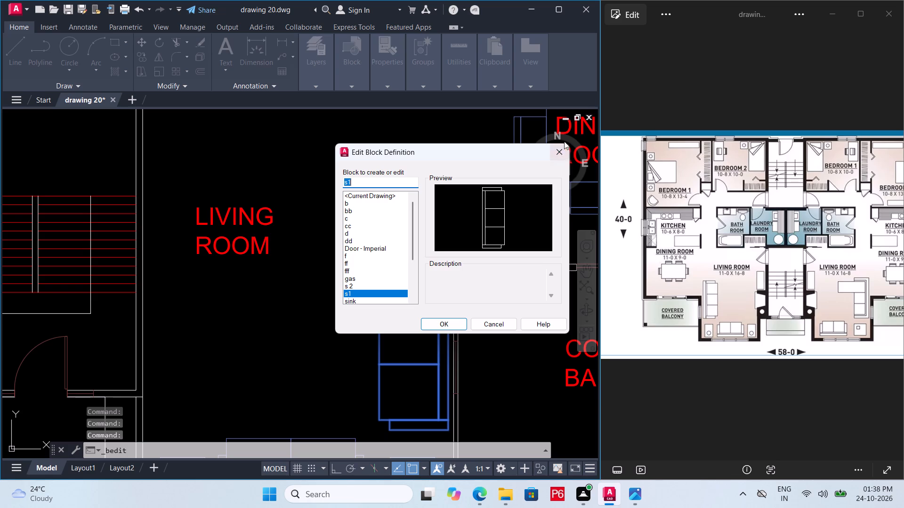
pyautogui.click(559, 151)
# Save the floor plan drawing again.
pyautogui.scroll(-2, 392, 243)
pyautogui.hotkey('ctrl', 's')
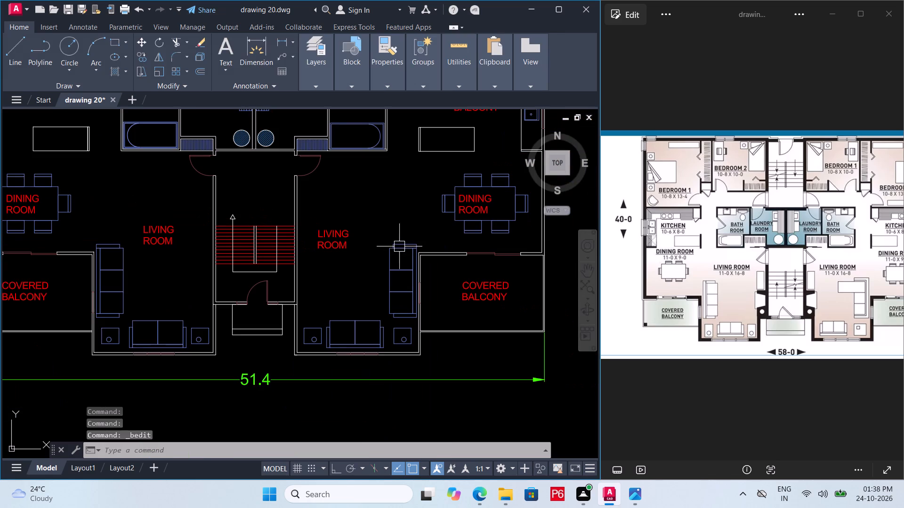
pyautogui.hotkey('ctrl', 's')
pyautogui.hotkey('ctrl', 's')
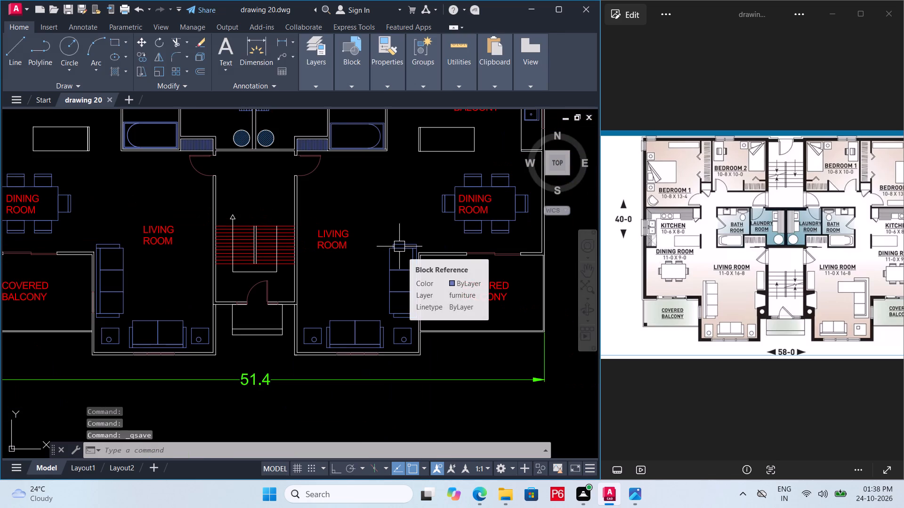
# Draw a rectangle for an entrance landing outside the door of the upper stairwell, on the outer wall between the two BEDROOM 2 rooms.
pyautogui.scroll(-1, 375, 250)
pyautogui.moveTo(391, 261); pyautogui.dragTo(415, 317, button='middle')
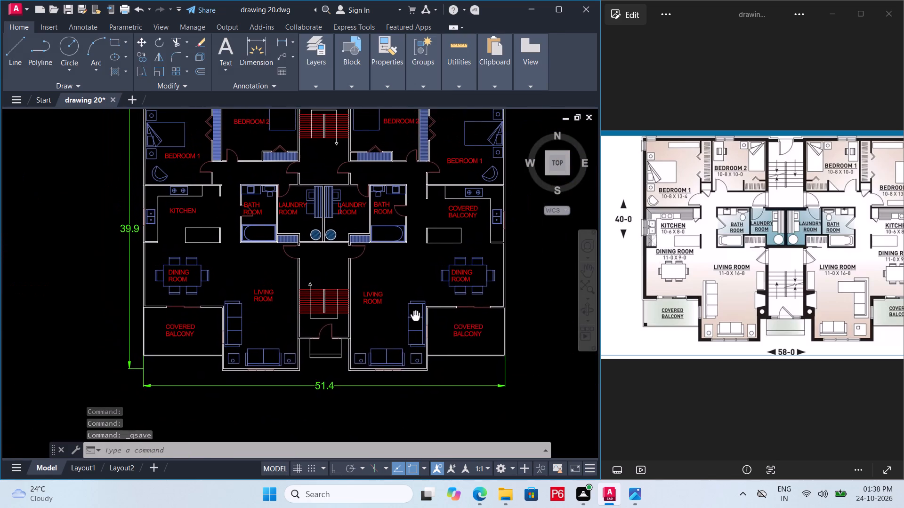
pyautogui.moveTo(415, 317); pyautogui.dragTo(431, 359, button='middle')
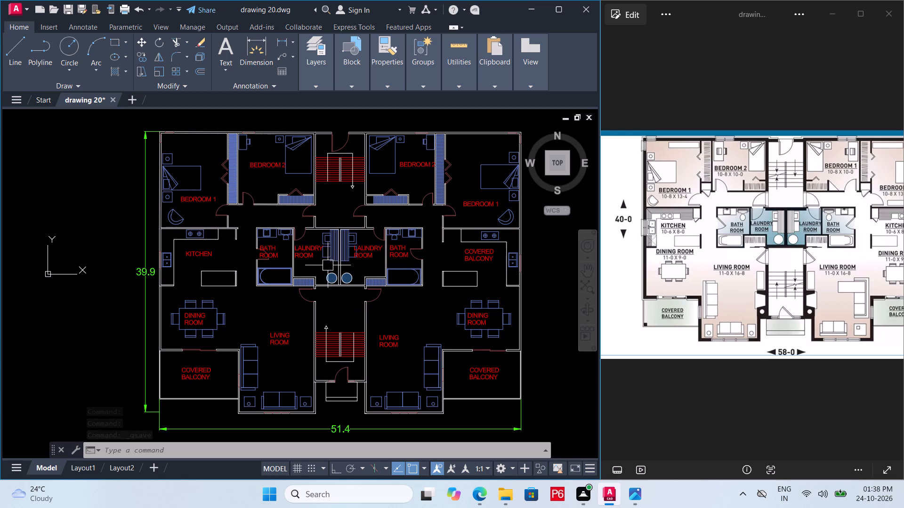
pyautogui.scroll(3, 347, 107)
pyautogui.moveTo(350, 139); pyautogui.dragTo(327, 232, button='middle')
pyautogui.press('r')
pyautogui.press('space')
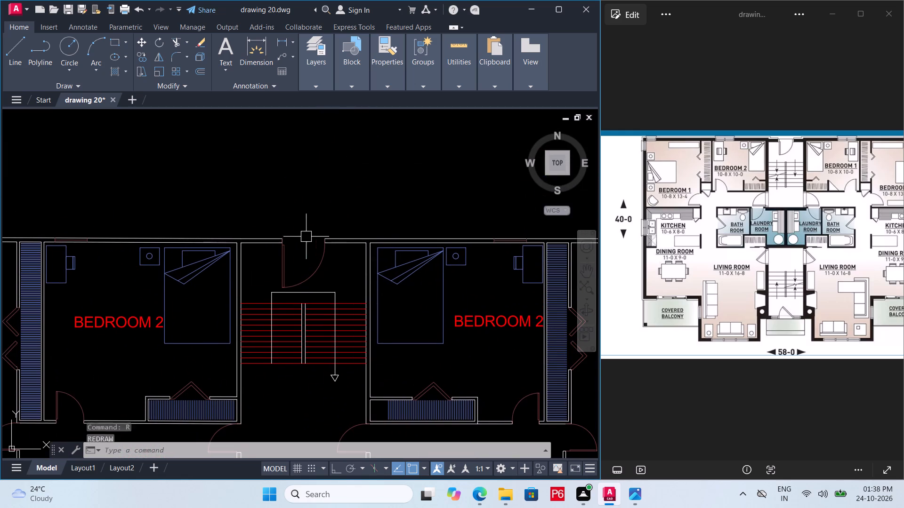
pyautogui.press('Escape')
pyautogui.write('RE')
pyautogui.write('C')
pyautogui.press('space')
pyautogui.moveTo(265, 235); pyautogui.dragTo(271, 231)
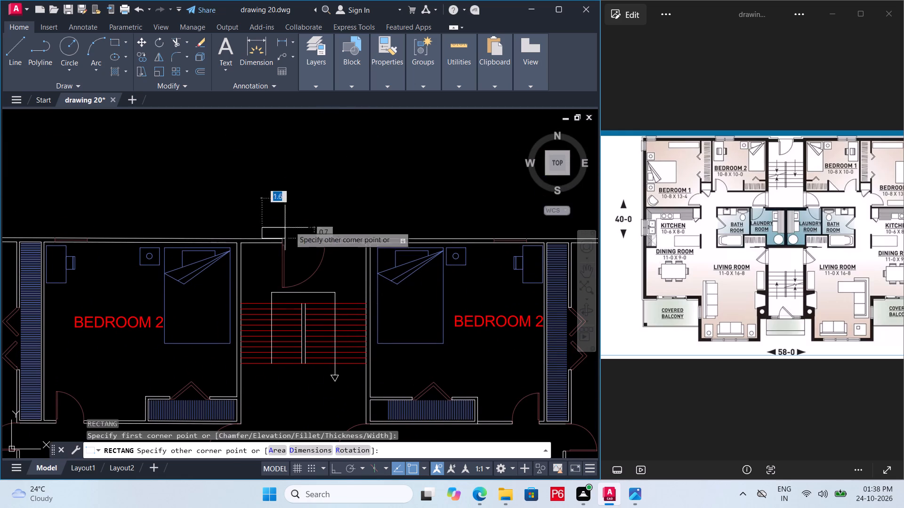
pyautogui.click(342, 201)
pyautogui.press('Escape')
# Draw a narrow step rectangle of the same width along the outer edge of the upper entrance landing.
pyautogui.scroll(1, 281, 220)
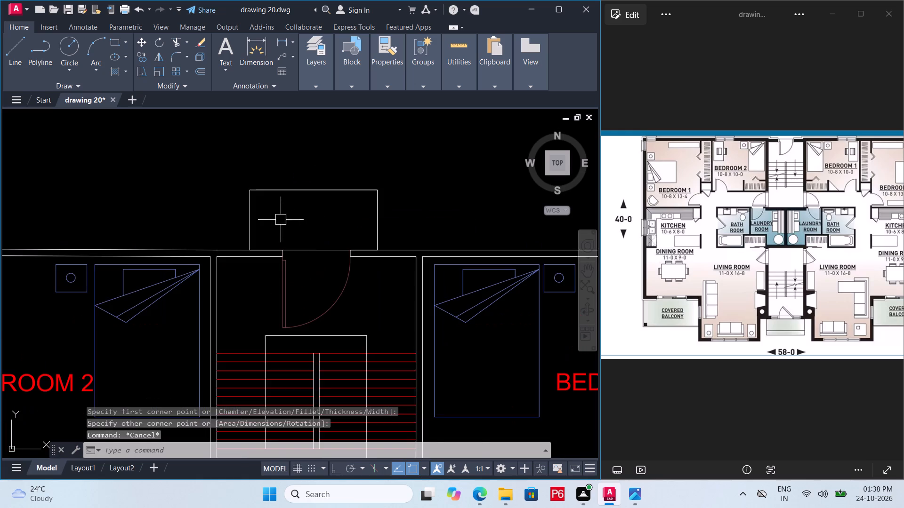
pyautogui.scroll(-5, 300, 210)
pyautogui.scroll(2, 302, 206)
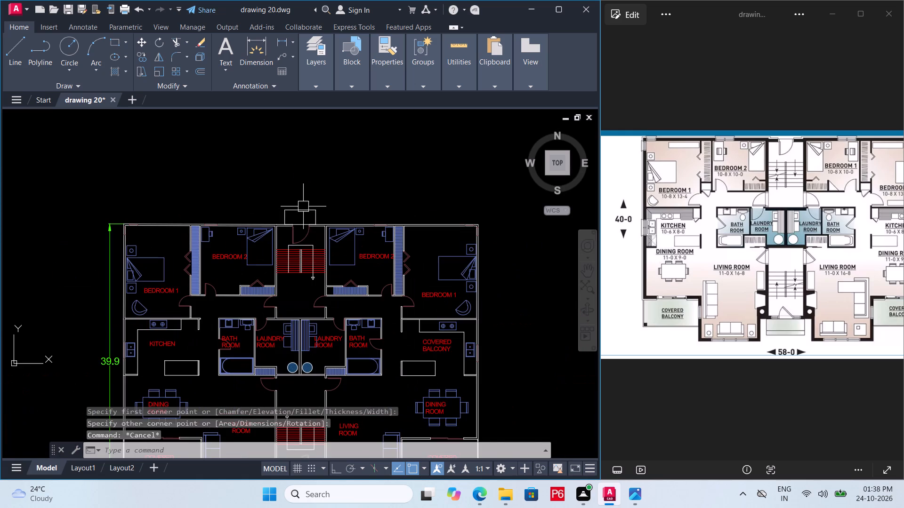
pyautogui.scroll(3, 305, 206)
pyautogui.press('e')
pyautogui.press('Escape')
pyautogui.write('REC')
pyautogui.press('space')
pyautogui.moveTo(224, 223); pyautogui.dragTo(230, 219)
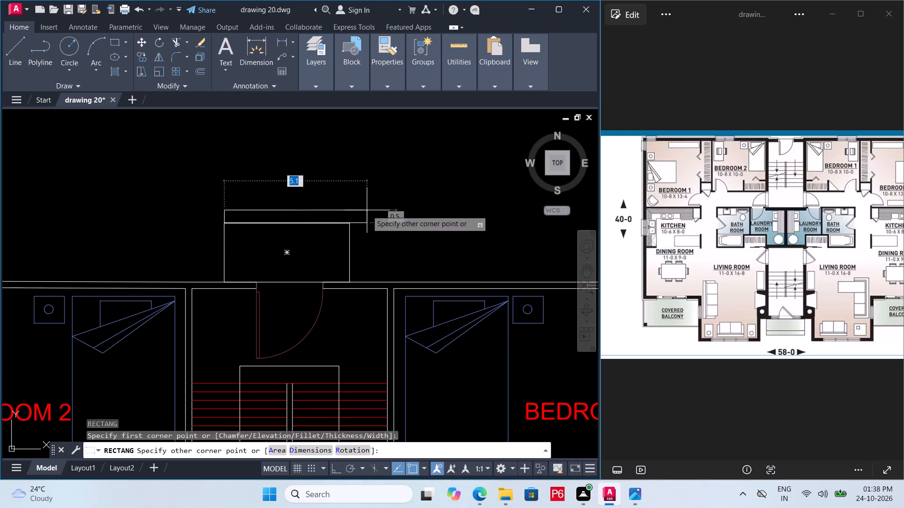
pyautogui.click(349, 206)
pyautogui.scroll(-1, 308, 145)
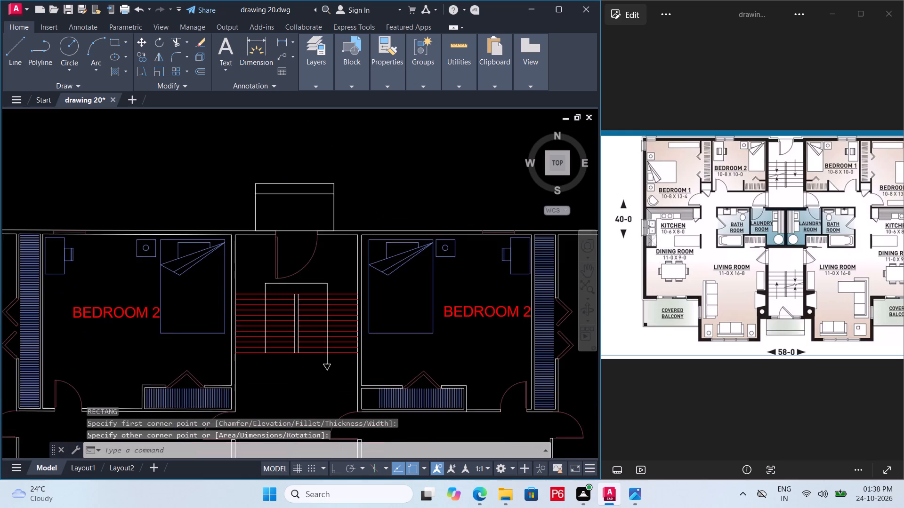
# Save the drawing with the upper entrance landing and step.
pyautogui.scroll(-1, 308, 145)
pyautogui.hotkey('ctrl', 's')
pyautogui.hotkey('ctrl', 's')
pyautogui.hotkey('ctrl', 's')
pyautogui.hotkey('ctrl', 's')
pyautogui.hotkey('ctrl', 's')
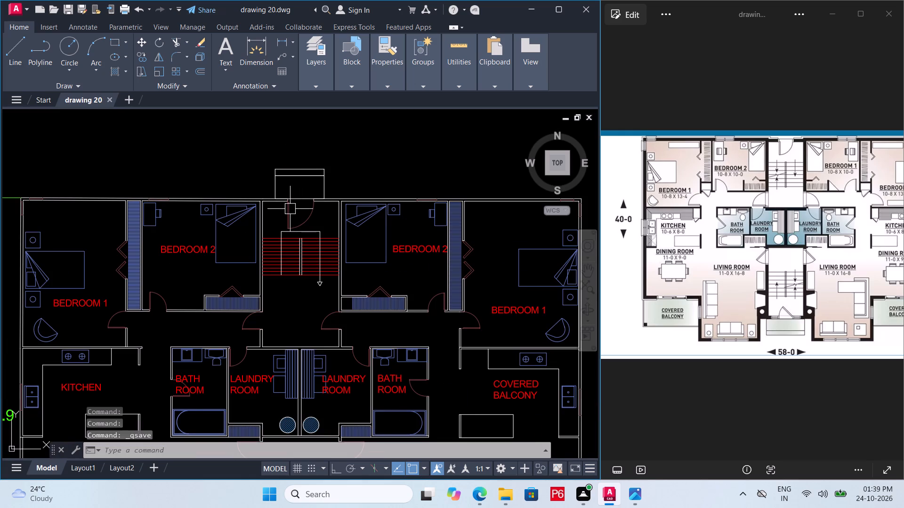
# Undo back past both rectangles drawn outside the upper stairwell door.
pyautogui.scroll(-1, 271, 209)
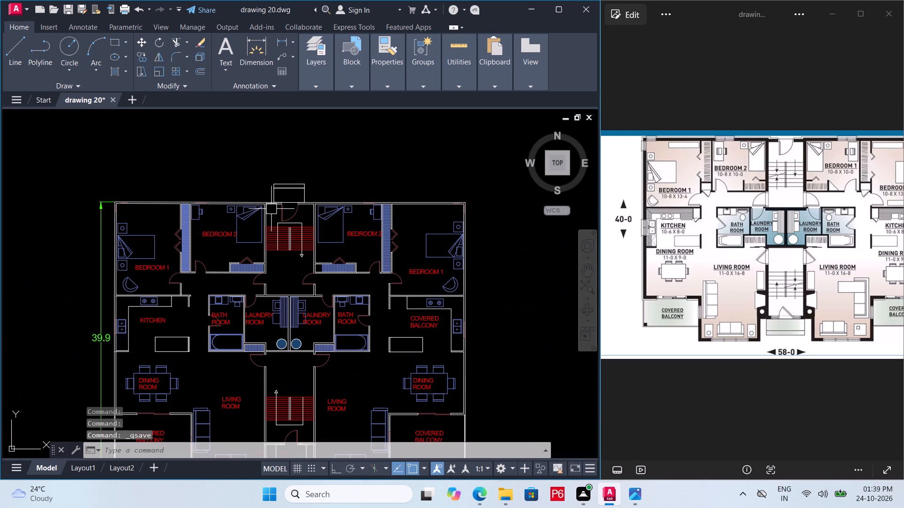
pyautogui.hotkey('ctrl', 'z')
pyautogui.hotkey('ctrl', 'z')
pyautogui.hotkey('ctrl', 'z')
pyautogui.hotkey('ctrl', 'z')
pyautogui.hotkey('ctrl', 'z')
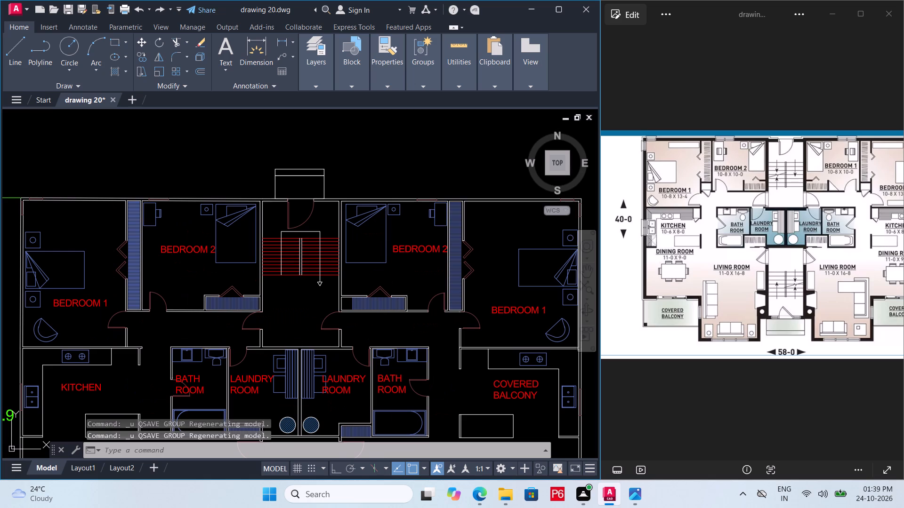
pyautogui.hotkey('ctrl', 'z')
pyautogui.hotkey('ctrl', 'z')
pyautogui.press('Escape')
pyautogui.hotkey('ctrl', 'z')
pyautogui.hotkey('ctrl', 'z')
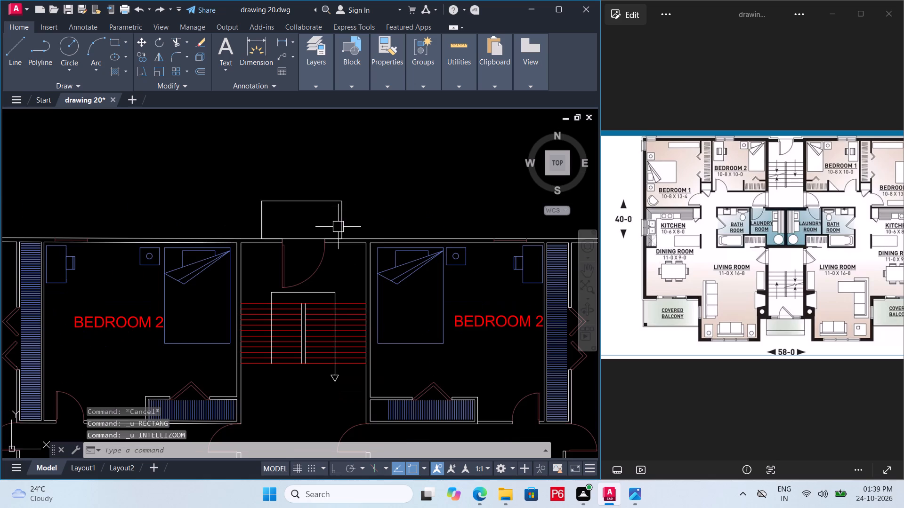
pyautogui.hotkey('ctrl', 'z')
# Save the drawing without the upper entrance landing and step.
pyautogui.scroll(-3, 302, 183)
pyautogui.hotkey('ctrl', 's')
pyautogui.hotkey('ctrl', 's')
pyautogui.hotkey('ctrl', 's')
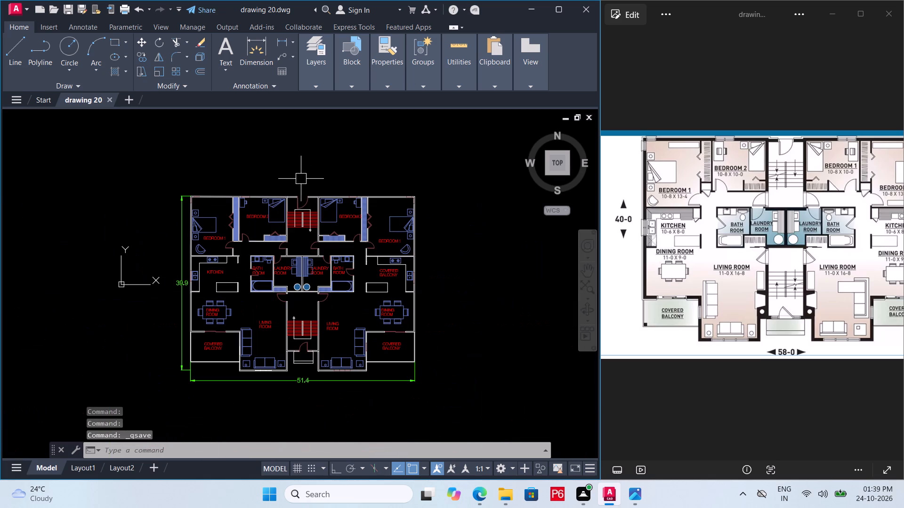
pyautogui.hotkey('ctrl', 's')
pyautogui.hotkey('ctrl', 's')
pyautogui.hotkey('ctrl', 's')
pyautogui.hotkey('ctrl', 's')
# Examine the bedrooms and upper stairwell up close, and the whole floor plan, against the reference image.
pyautogui.scroll(1, 212, 217)
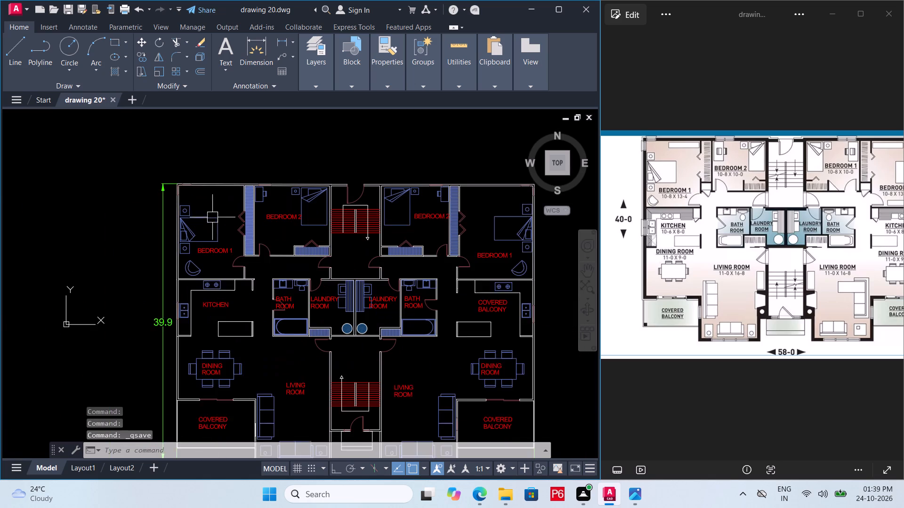
pyautogui.moveTo(214, 209); pyautogui.dragTo(312, 206, button='middle')
pyautogui.scroll(2, 293, 203)
pyautogui.moveTo(349, 209); pyautogui.dragTo(79, 227, button='middle')
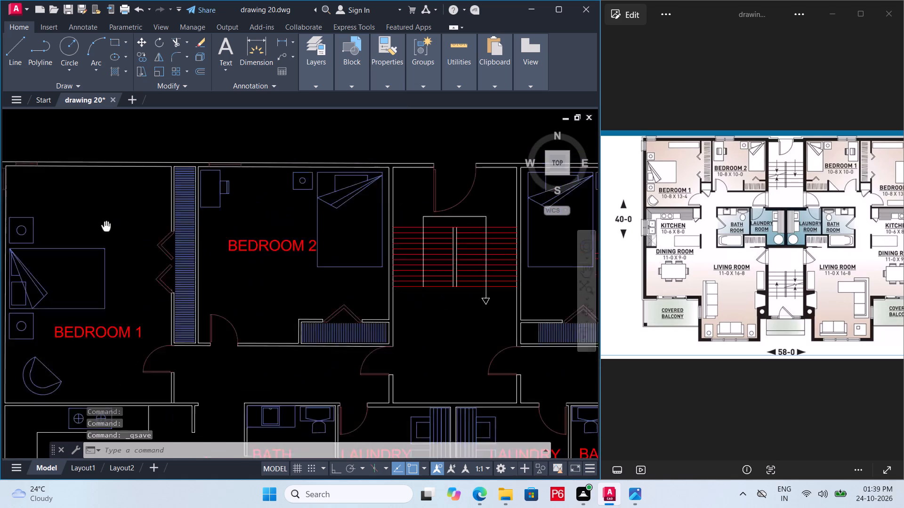
pyautogui.moveTo(79, 227); pyautogui.dragTo(0, 242, button='middle')
pyautogui.scroll(-3, 192, 208)
pyautogui.moveTo(291, 231); pyautogui.dragTo(407, 181, button='middle')
pyautogui.moveTo(373, 212); pyautogui.dragTo(357, 214, button='middle')
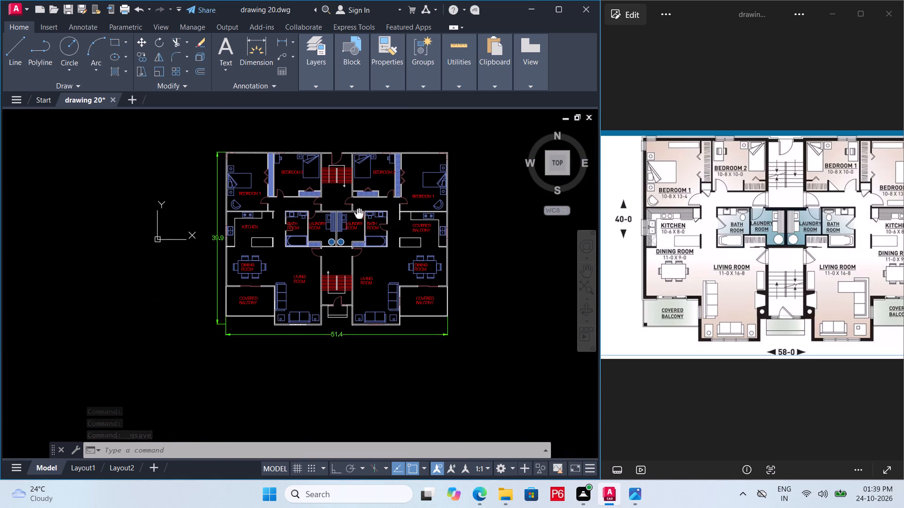
pyautogui.moveTo(357, 214); pyautogui.dragTo(334, 225, button='middle')
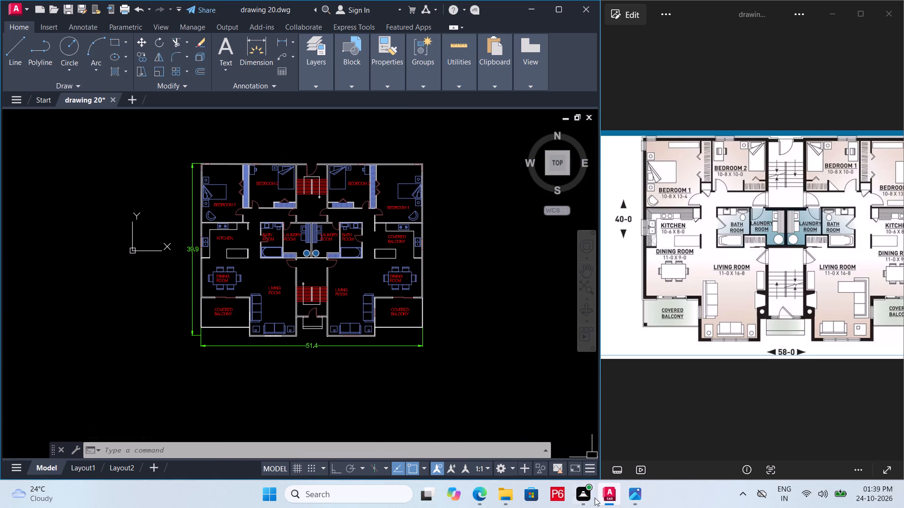
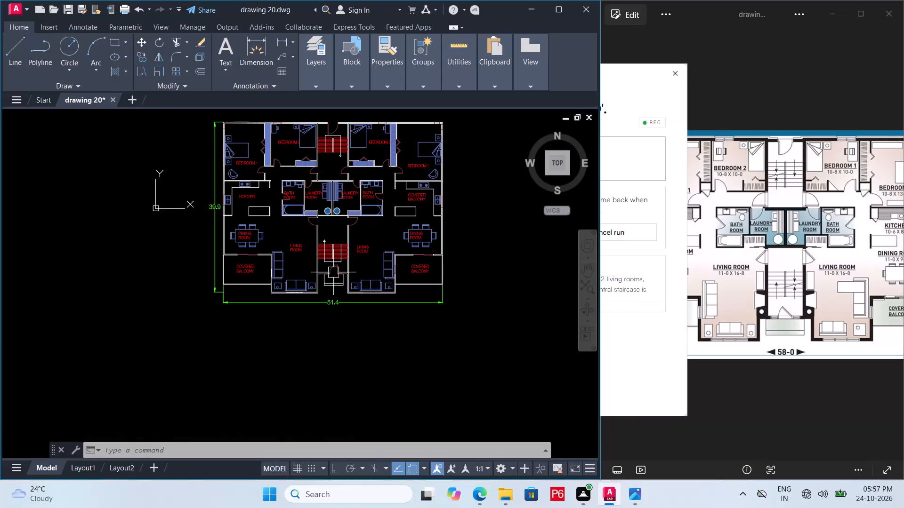
# Save the drawing of the two-apartment floor plan.
pyautogui.click(807, 223)
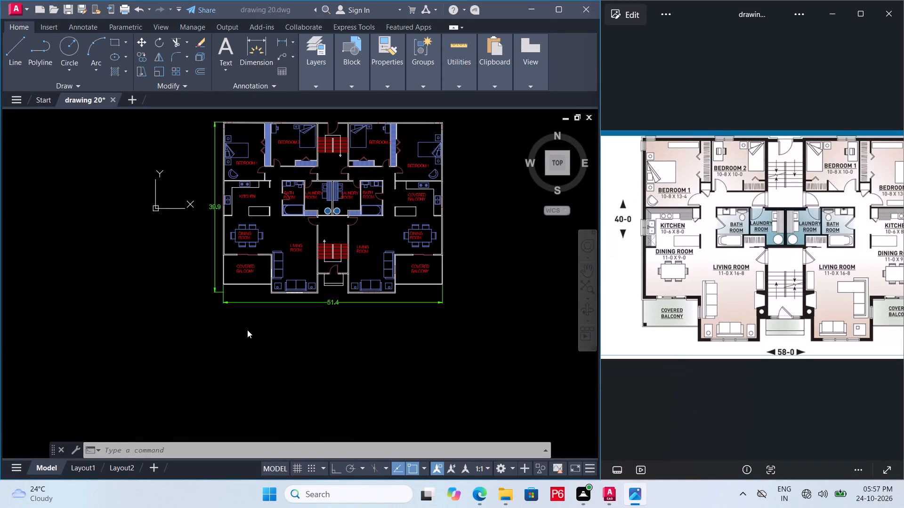
pyautogui.scroll(-2, 238, 333)
pyautogui.moveTo(235, 331); pyautogui.dragTo(255, 313, button='middle')
pyautogui.hotkey('ctrl', 's')
pyautogui.hotkey('ctrl', 's')
pyautogui.hotkey('ctrl', 's')
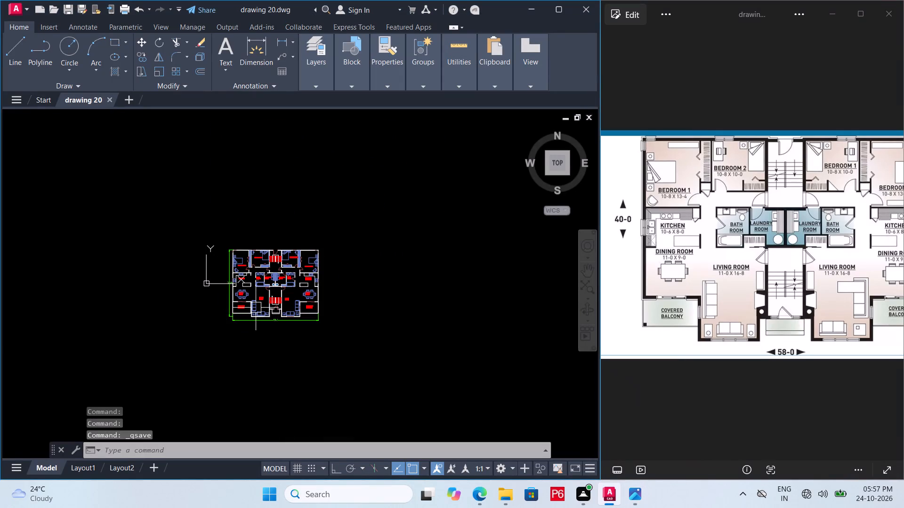
# Examine the living rooms, covered balconies and lower stairwell, and the whole floor plan, against the reference image.
pyautogui.moveTo(259, 307); pyautogui.dragTo(303, 288, button='middle')
pyautogui.scroll(2, 360, 294)
pyautogui.moveTo(316, 302); pyautogui.dragTo(396, 318, button='middle')
pyautogui.scroll(4, 313, 282)
pyautogui.scroll(-2, 312, 279)
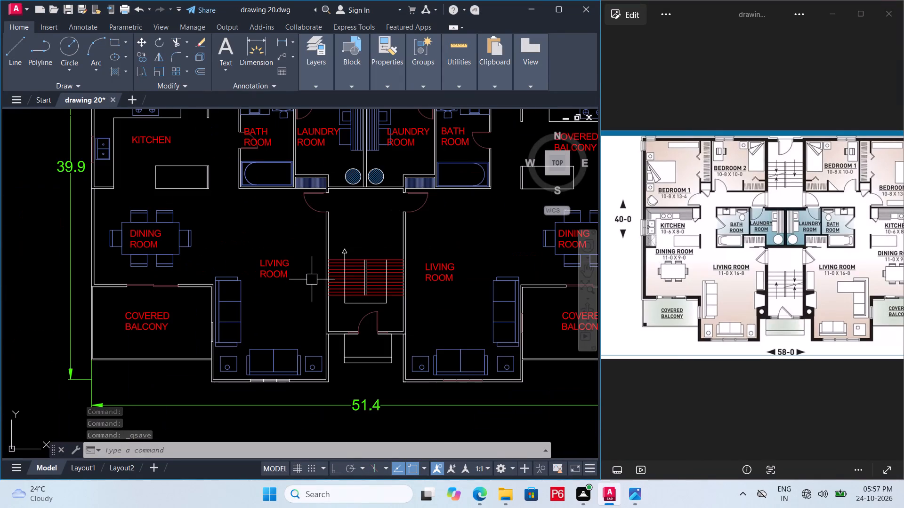
pyautogui.scroll(-1, 336, 278)
pyautogui.moveTo(336, 278); pyautogui.dragTo(271, 294, button='middle')
pyautogui.scroll(-2, 267, 293)
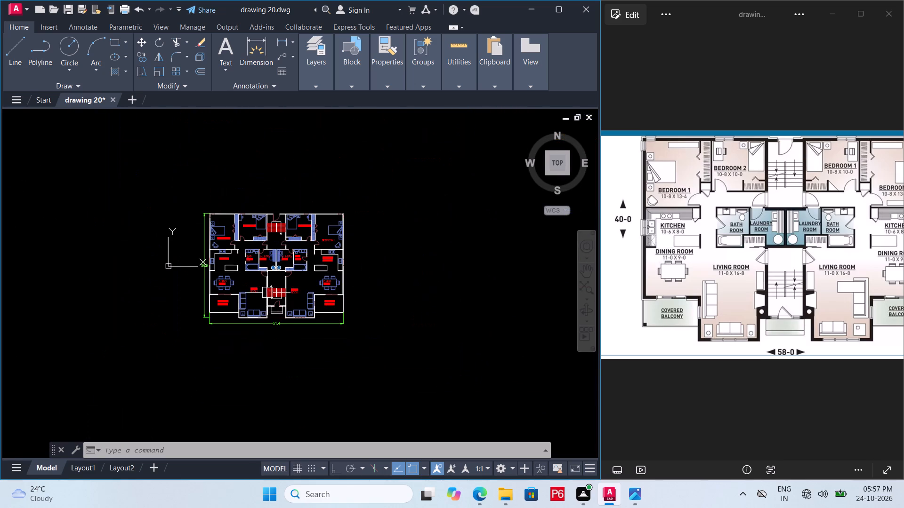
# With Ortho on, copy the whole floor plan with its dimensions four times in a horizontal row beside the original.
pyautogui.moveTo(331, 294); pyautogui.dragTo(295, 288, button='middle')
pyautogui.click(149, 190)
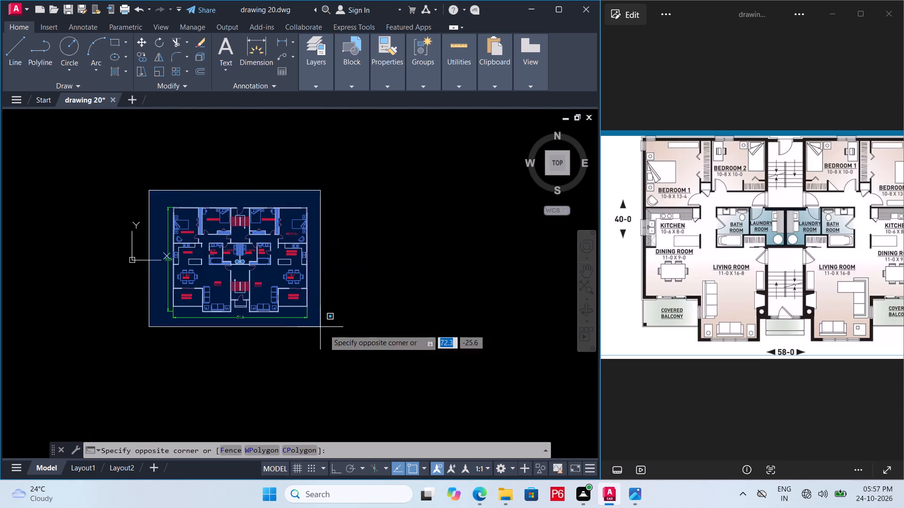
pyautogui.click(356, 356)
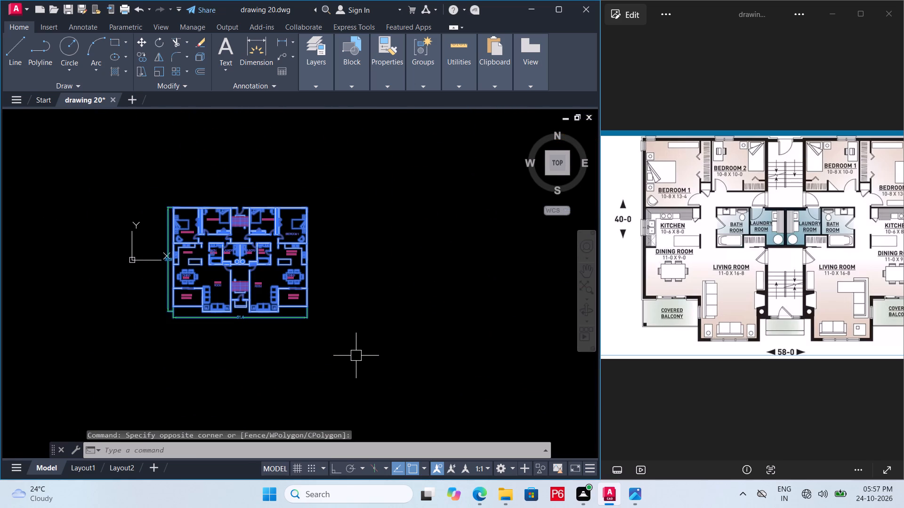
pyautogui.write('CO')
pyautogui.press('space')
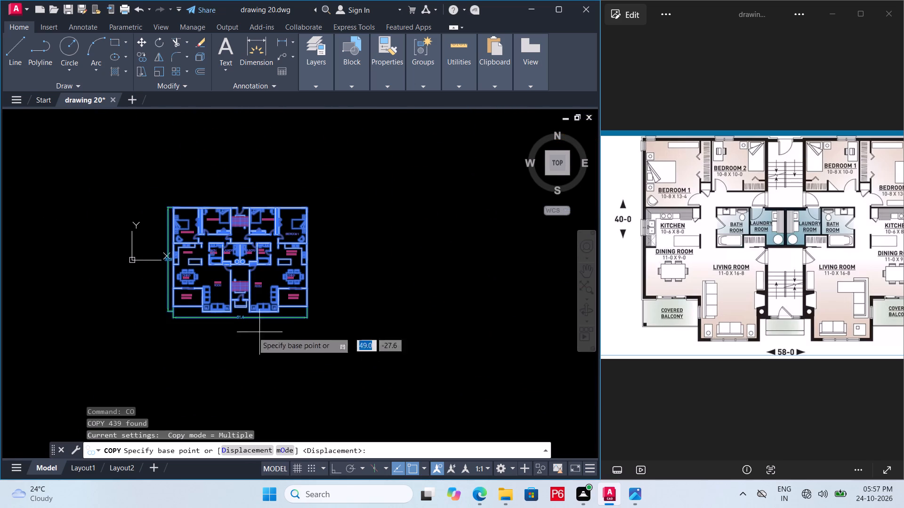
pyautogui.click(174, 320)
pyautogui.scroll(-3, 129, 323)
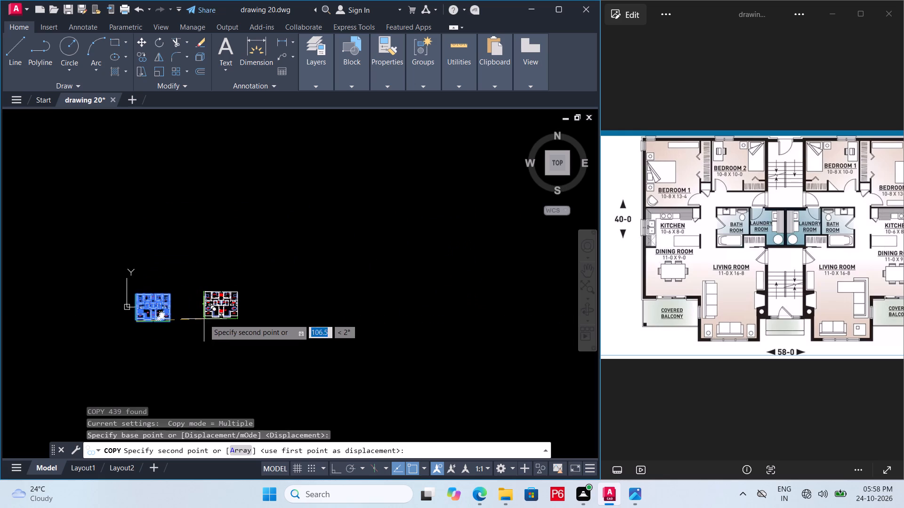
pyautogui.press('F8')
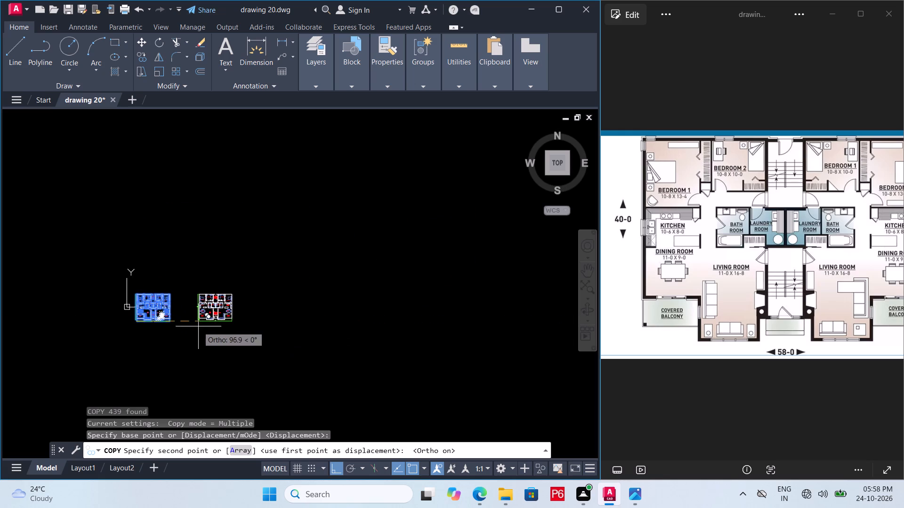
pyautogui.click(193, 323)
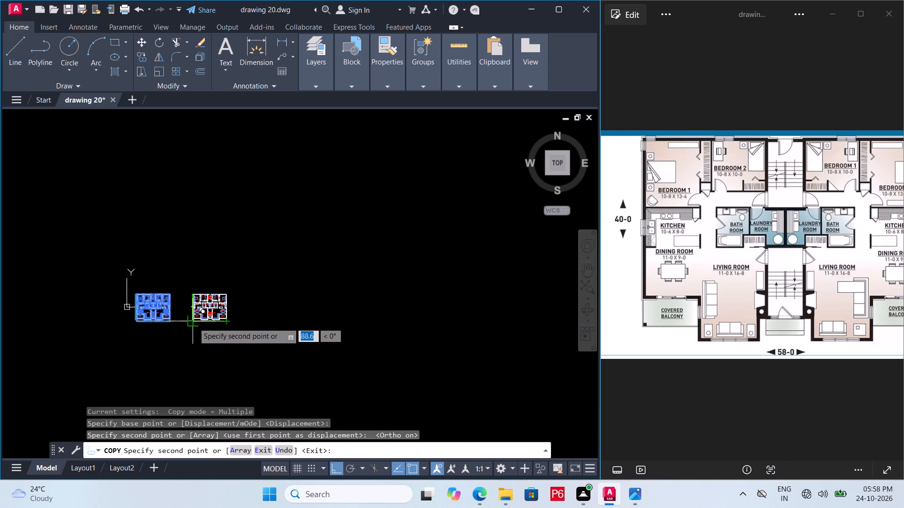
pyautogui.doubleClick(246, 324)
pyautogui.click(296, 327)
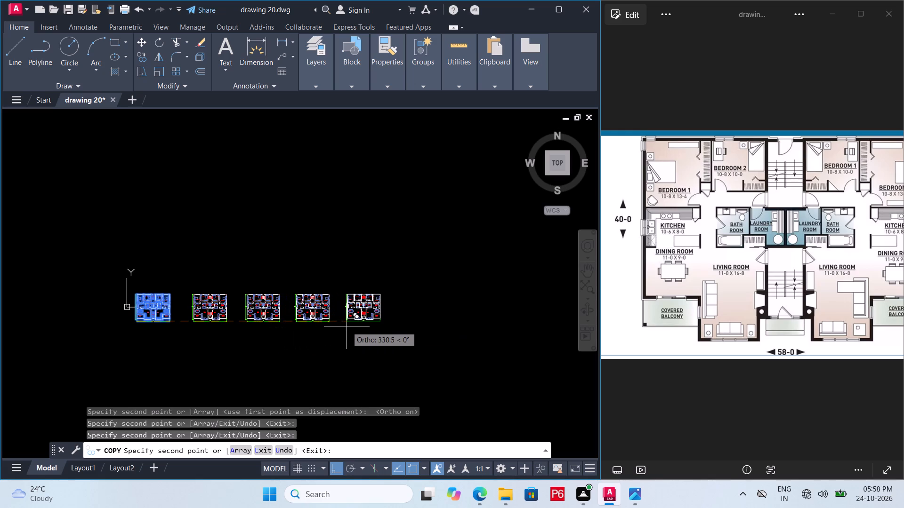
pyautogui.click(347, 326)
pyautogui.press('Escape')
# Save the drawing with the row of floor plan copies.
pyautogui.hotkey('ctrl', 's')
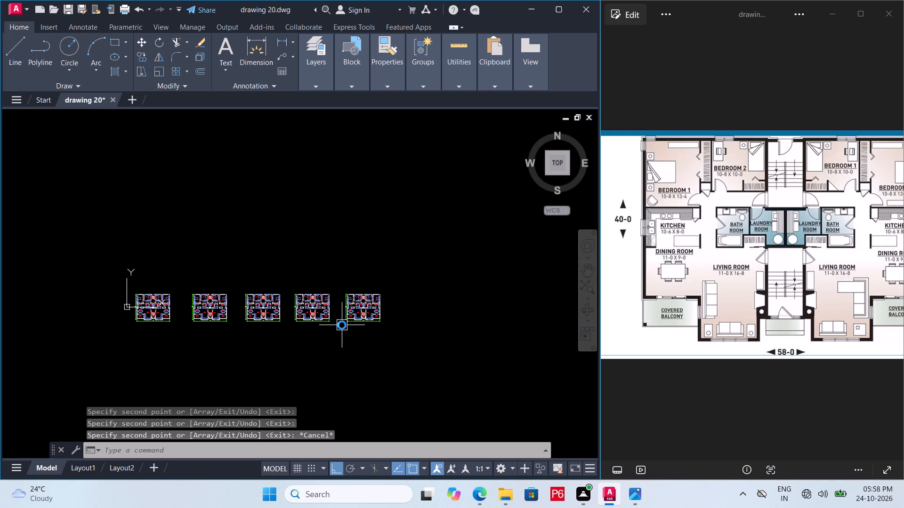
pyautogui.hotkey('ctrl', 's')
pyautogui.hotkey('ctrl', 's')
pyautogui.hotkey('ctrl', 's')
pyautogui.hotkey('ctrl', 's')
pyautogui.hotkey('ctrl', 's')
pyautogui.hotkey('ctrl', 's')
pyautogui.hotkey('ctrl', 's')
# Examine the bedrooms, upper stairwell, bathrooms and laundry rooms of the original floor plan up close.
pyautogui.moveTo(311, 326); pyautogui.dragTo(380, 307, button='middle')
pyautogui.scroll(3, 257, 293)
pyautogui.moveTo(176, 290); pyautogui.dragTo(351, 281, button='middle')
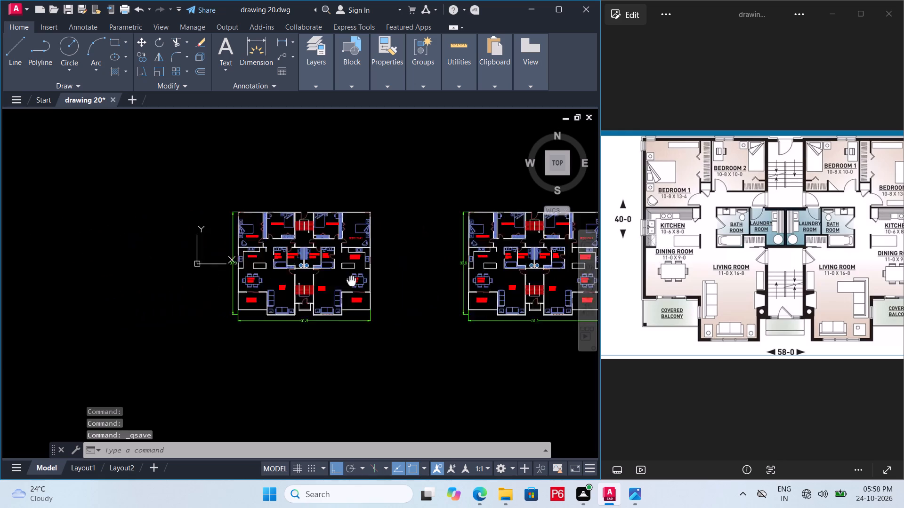
pyautogui.moveTo(351, 281); pyautogui.dragTo(423, 295, button='middle')
pyautogui.scroll(1, 423, 295)
pyautogui.scroll(2, 313, 256)
pyautogui.moveTo(314, 256); pyautogui.dragTo(293, 341, button='middle')
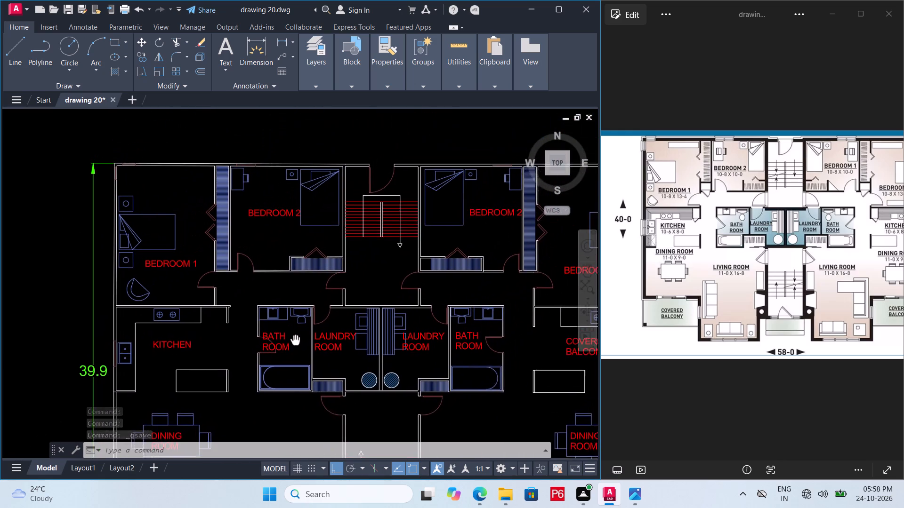
pyautogui.moveTo(293, 341); pyautogui.dragTo(240, 342, button='middle')
pyautogui.scroll(-2, 236, 250)
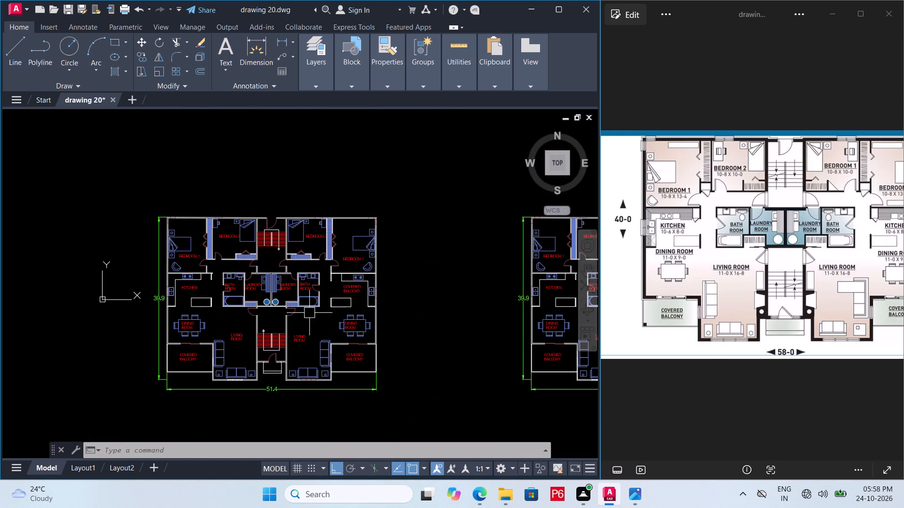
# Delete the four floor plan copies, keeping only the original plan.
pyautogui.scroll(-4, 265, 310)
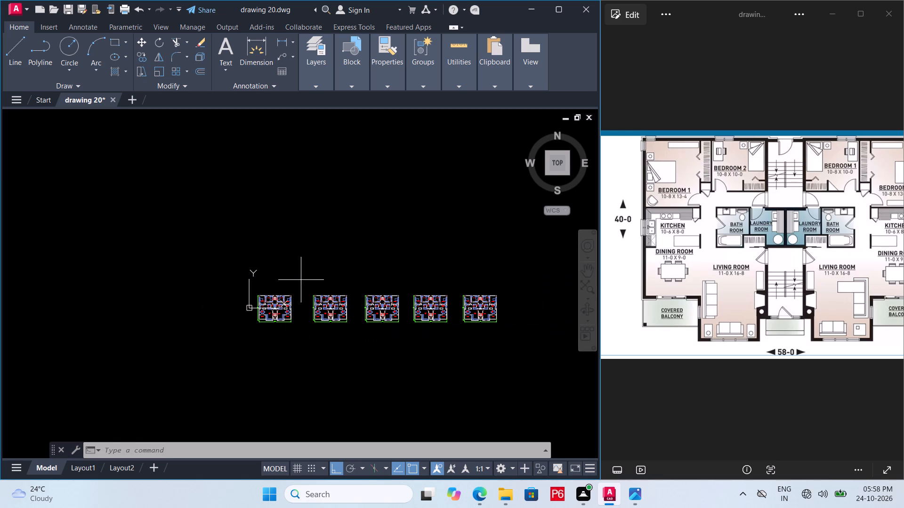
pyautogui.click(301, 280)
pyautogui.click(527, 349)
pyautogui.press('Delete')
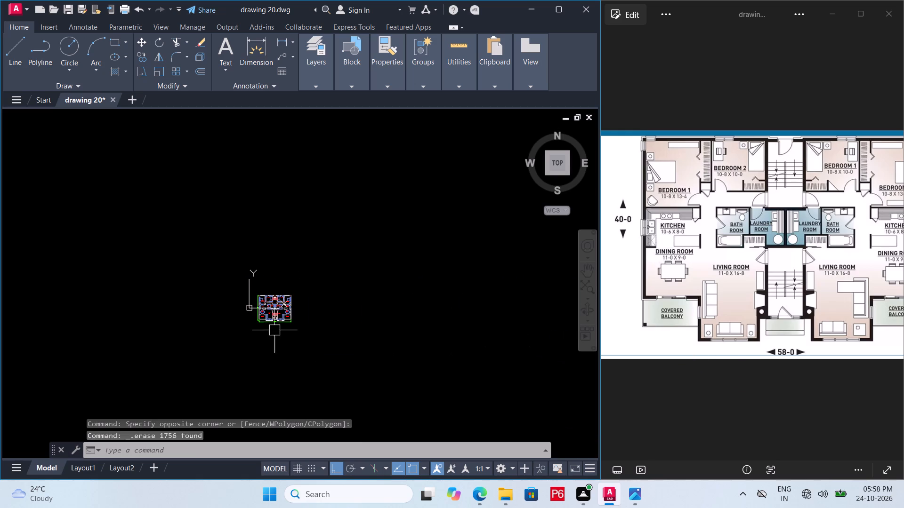
# Save the drawing with only the original floor plan.
pyautogui.scroll(4, 265, 329)
pyautogui.hotkey('ctrl', 's')
pyautogui.hotkey('ctrl', 's')
pyautogui.hotkey('ctrl', 's')
pyautogui.hotkey('ctrl', 's')
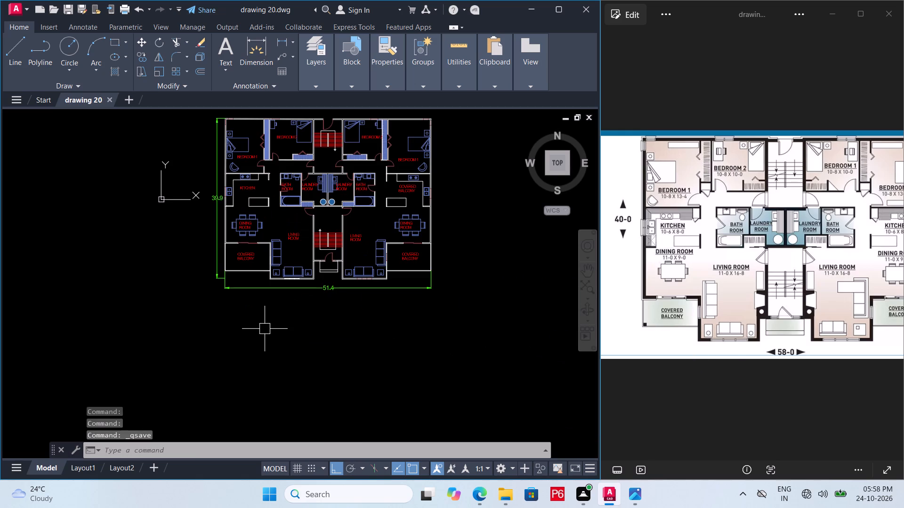
pyautogui.press('space')
# Draw a large open outline of orthogonal Line segments in the empty area below the floor plan.
pyautogui.moveTo(288, 319); pyautogui.dragTo(363, 349, button='middle')
pyautogui.scroll(3, 372, 277)
pyautogui.scroll(-1, 358, 283)
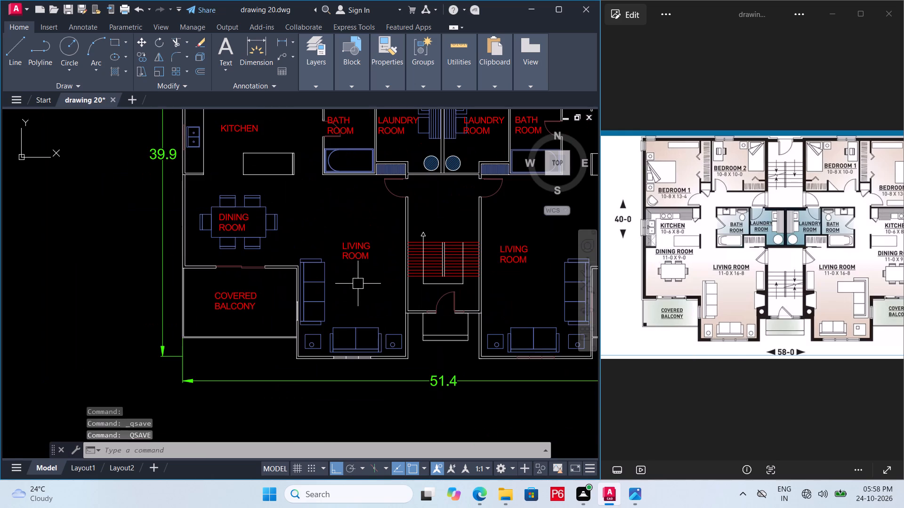
pyautogui.press('l')
pyautogui.press('space')
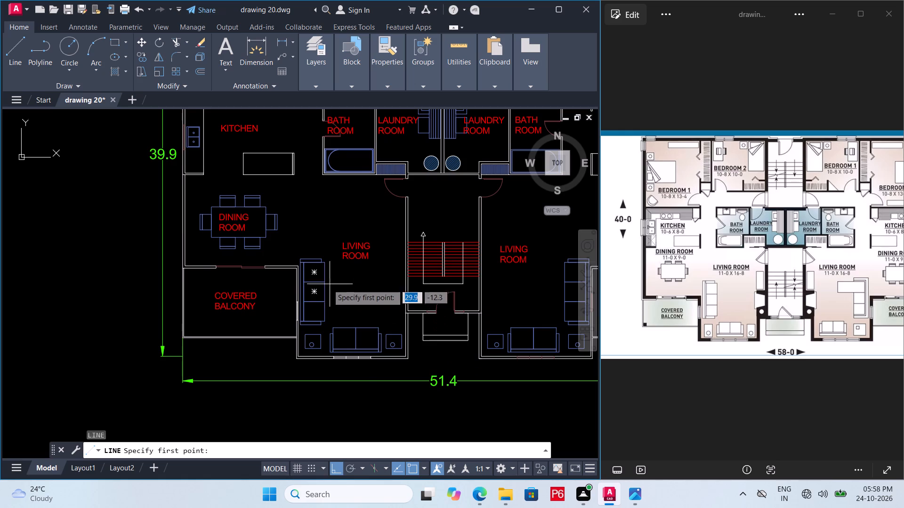
pyautogui.moveTo(258, 267); pyautogui.dragTo(269, 193, button='middle')
pyautogui.scroll(-4, 216, 241)
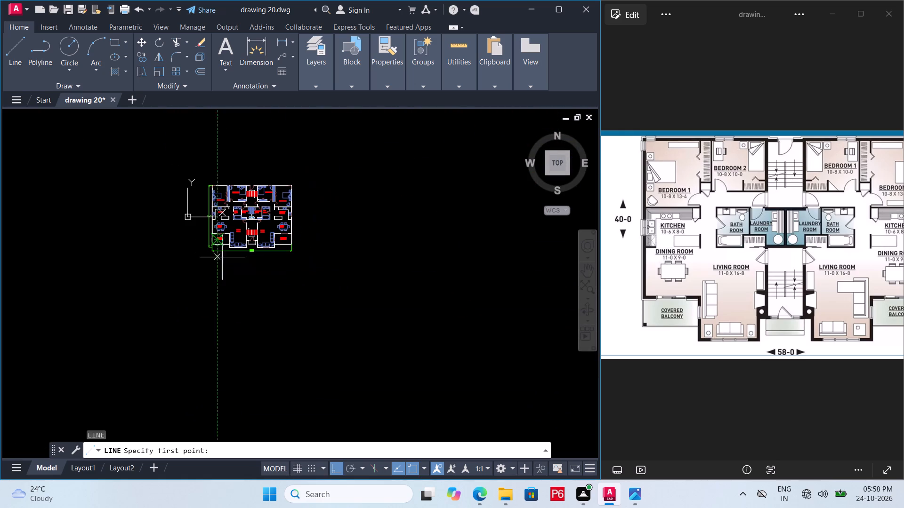
pyautogui.click(321, 286)
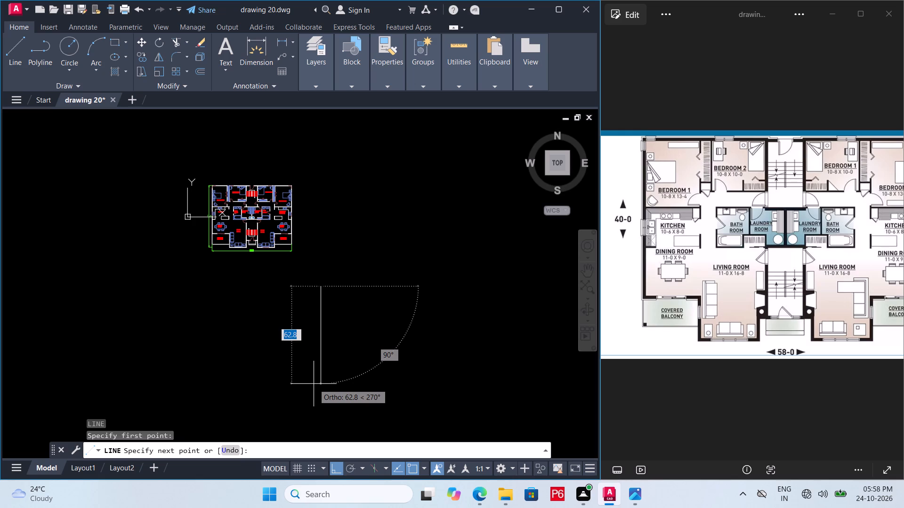
pyautogui.moveTo(321, 380); pyautogui.dragTo(338, 367)
pyautogui.click(521, 360)
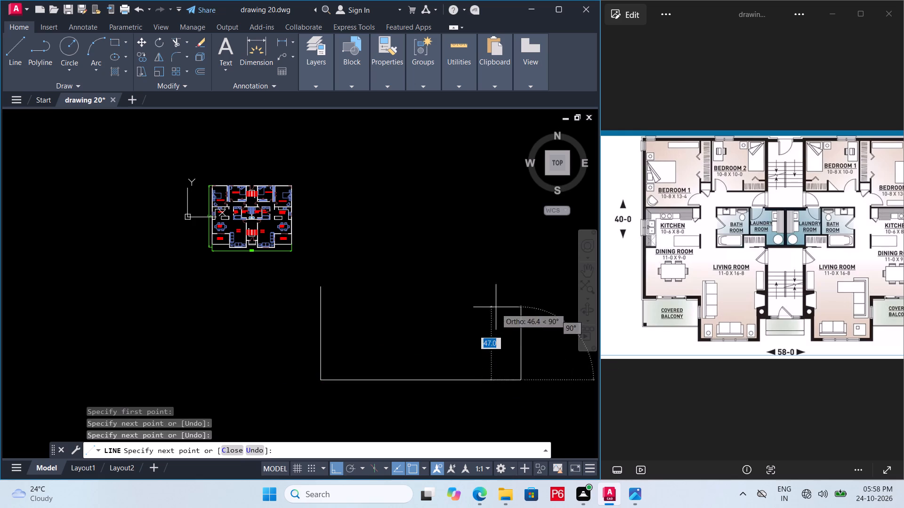
pyautogui.click(496, 304)
# Continue the line chain with a smaller rectangle inside the outline and a raised box above it.
pyautogui.moveTo(410, 319); pyautogui.dragTo(411, 324)
pyautogui.click(426, 342)
pyautogui.moveTo(426, 342); pyautogui.dragTo(441, 339)
pyautogui.moveTo(489, 335); pyautogui.dragTo(486, 329)
pyautogui.click(474, 293)
pyautogui.moveTo(300, 288); pyautogui.dragTo(304, 295)
pyautogui.click(319, 346)
pyautogui.moveTo(319, 346); pyautogui.dragTo(324, 345)
pyautogui.moveTo(388, 338); pyautogui.dragTo(385, 332)
pyautogui.click(365, 272)
pyautogui.moveTo(365, 272); pyautogui.dragTo(380, 265)
pyautogui.click(426, 260)
pyautogui.click(428, 296)
pyautogui.moveTo(428, 296); pyautogui.dragTo(428, 306)
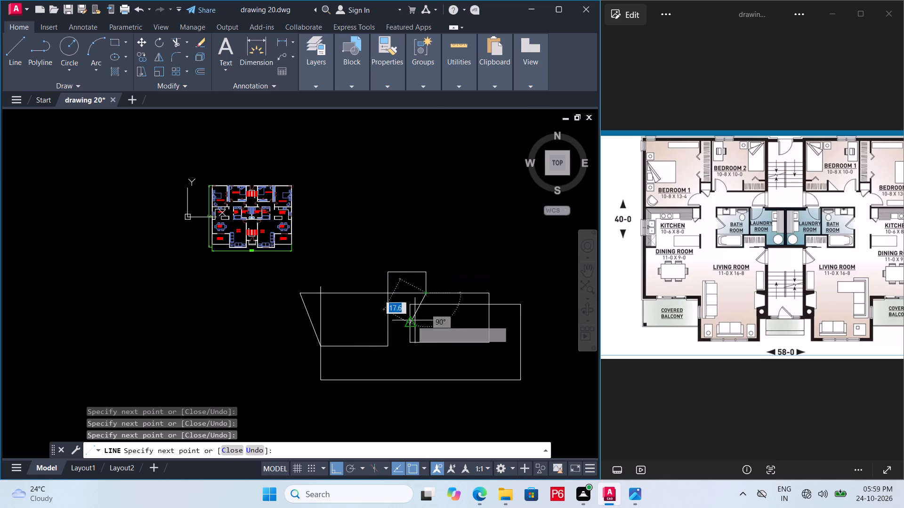
# Continue the line chain with slanted and straight segments across the outline, reaching beyond both of its sides.
pyautogui.doubleClick(336, 321)
pyautogui.click(353, 339)
pyautogui.click(355, 342)
pyautogui.moveTo(483, 334); pyautogui.dragTo(479, 329)
pyautogui.doubleClick(459, 289)
pyautogui.moveTo(508, 248); pyautogui.dragTo(517, 261)
pyautogui.click(533, 299)
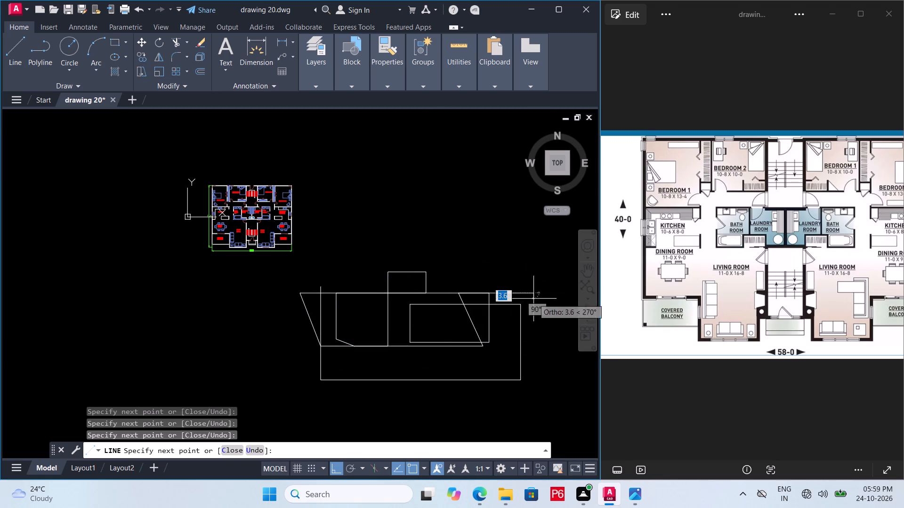
pyautogui.moveTo(533, 310); pyautogui.dragTo(518, 347)
pyautogui.moveTo(517, 349); pyautogui.dragTo(441, 349)
pyautogui.moveTo(382, 350); pyautogui.dragTo(378, 350)
pyautogui.click(355, 333)
pyautogui.moveTo(355, 330); pyautogui.dragTo(354, 314)
pyautogui.doubleClick(355, 293)
pyautogui.moveTo(329, 275); pyautogui.dragTo(305, 280)
pyautogui.moveTo(297, 284); pyautogui.dragTo(265, 291)
pyautogui.moveTo(265, 291); pyautogui.dragTo(261, 298)
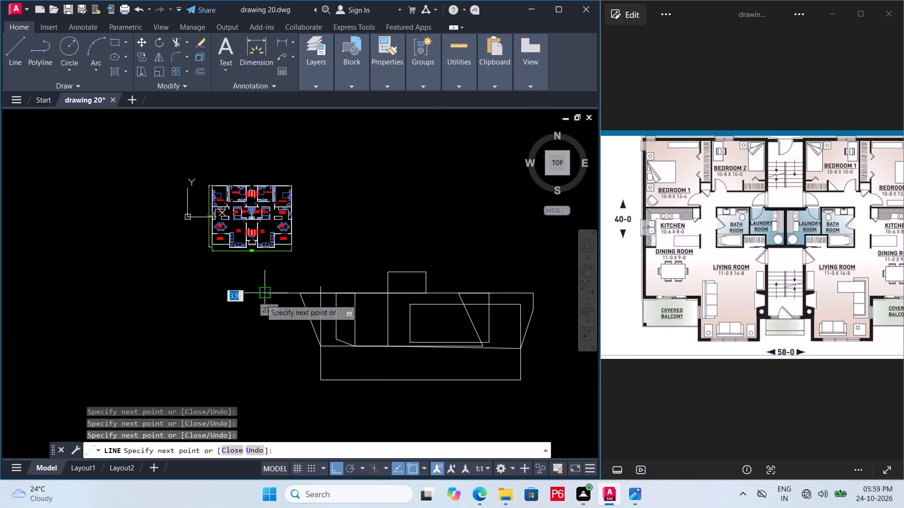
# Extend the line chain with criss-crossing freehand segments from the outline's far left side to its middle.
pyautogui.moveTo(259, 303); pyautogui.dragTo(259, 325)
pyautogui.moveTo(267, 347); pyautogui.dragTo(291, 343)
pyautogui.moveTo(343, 344); pyautogui.dragTo(338, 343)
pyautogui.moveTo(283, 326); pyautogui.dragTo(288, 316)
pyautogui.moveTo(302, 295); pyautogui.dragTo(327, 296)
pyautogui.moveTo(350, 304); pyautogui.dragTo(370, 313)
pyautogui.moveTo(366, 328); pyautogui.dragTo(349, 345)
pyautogui.moveTo(324, 365); pyautogui.dragTo(340, 369)
pyautogui.moveTo(346, 370); pyautogui.dragTo(385, 372)
pyautogui.moveTo(403, 376); pyautogui.dragTo(411, 376)
pyautogui.moveTo(419, 364); pyautogui.dragTo(395, 338)
pyautogui.click(381, 333)
pyautogui.moveTo(435, 324); pyautogui.dragTo(469, 328)
pyautogui.moveTo(475, 331); pyautogui.dragTo(479, 344)
pyautogui.click(458, 355)
pyautogui.moveTo(458, 356); pyautogui.dragTo(446, 351)
pyautogui.moveTo(410, 344); pyautogui.dragTo(395, 335)
pyautogui.moveTo(387, 328); pyautogui.dragTo(389, 321)
pyautogui.moveTo(397, 313); pyautogui.dragTo(401, 313)
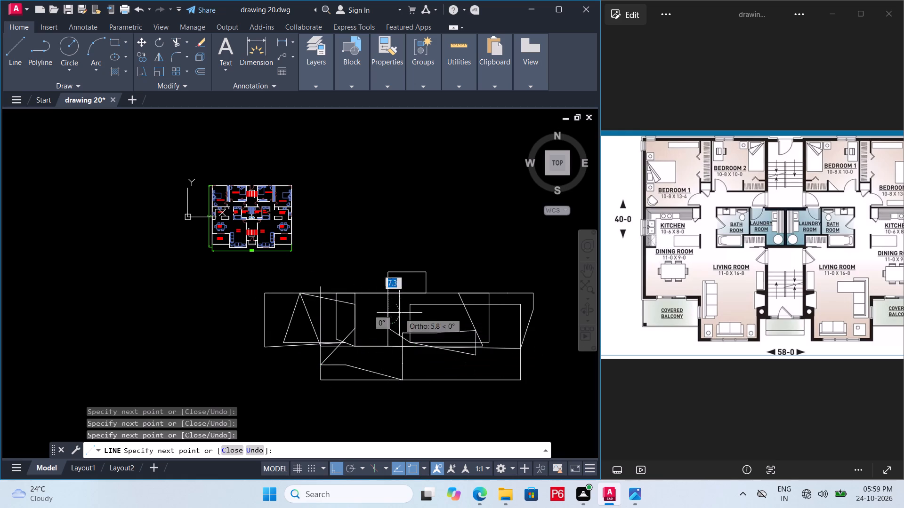
# Add overlapping freehand segments to the line chain around the middle and lower edge of the outline.
pyautogui.moveTo(401, 313); pyautogui.dragTo(431, 311)
pyautogui.moveTo(448, 311); pyautogui.dragTo(477, 310)
pyautogui.moveTo(479, 310); pyautogui.dragTo(486, 349)
pyautogui.moveTo(482, 349); pyautogui.dragTo(448, 348)
pyautogui.click(407, 348)
pyautogui.moveTo(403, 348); pyautogui.dragTo(403, 342)
pyautogui.moveTo(414, 330); pyautogui.dragTo(432, 328)
pyautogui.moveTo(444, 324); pyautogui.dragTo(459, 325)
pyautogui.moveTo(468, 333); pyautogui.dragTo(460, 342)
pyautogui.moveTo(430, 357); pyautogui.dragTo(424, 356)
pyautogui.click(401, 355)
pyautogui.moveTo(412, 348); pyautogui.dragTo(444, 358)
pyautogui.click(445, 358)
pyautogui.moveTo(447, 360); pyautogui.dragTo(437, 367)
pyautogui.moveTo(431, 369); pyautogui.dragTo(343, 392)
pyautogui.moveTo(298, 403); pyautogui.dragTo(307, 382)
pyautogui.moveTo(311, 377); pyautogui.dragTo(344, 360)
pyautogui.moveTo(397, 341); pyautogui.dragTo(408, 347)
pyautogui.moveTo(408, 347); pyautogui.dragTo(420, 337)
pyautogui.moveTo(425, 337); pyautogui.dragTo(430, 341)
pyautogui.moveTo(434, 344); pyautogui.dragTo(457, 353)
pyautogui.moveTo(468, 369); pyautogui.dragTo(460, 382)
pyautogui.moveTo(430, 388); pyautogui.dragTo(399, 387)
pyautogui.click(377, 387)
pyautogui.moveTo(390, 371); pyautogui.dragTo(420, 362)
pyautogui.moveTo(424, 361); pyautogui.dragTo(435, 361)
pyautogui.moveTo(448, 361); pyautogui.dragTo(454, 364)
pyautogui.moveTo(454, 364); pyautogui.dragTo(418, 401)
pyautogui.moveTo(416, 397); pyautogui.dragTo(389, 390)
pyautogui.moveTo(367, 388); pyautogui.dragTo(370, 382)
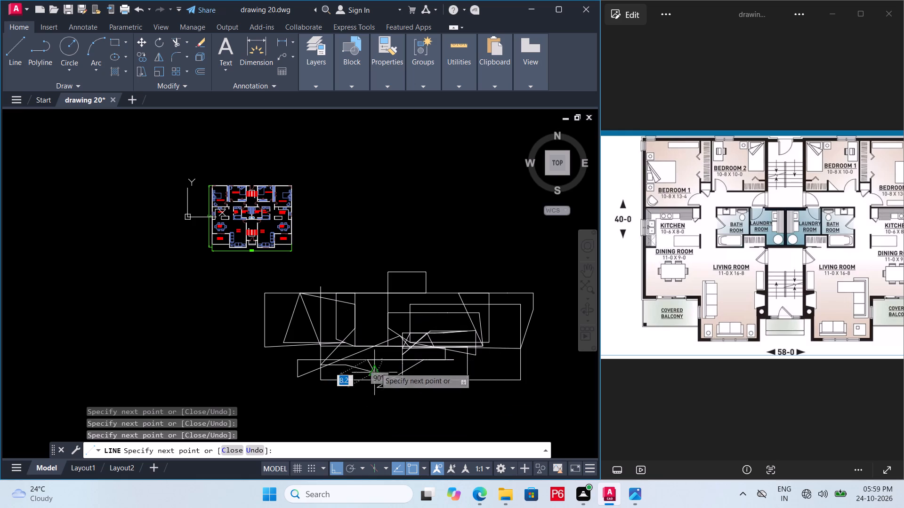
# Continue the line chain from the outline's lower middle over the inner rectangle and down to its lower right part.
pyautogui.moveTo(377, 365); pyautogui.dragTo(381, 348)
pyautogui.moveTo(378, 335); pyautogui.dragTo(376, 329)
pyautogui.click(370, 321)
pyautogui.moveTo(369, 321); pyautogui.dragTo(377, 316)
pyautogui.moveTo(416, 303); pyautogui.dragTo(423, 310)
pyautogui.moveTo(423, 311); pyautogui.dragTo(434, 309)
pyautogui.moveTo(444, 310); pyautogui.dragTo(453, 313)
pyautogui.moveTo(465, 316); pyautogui.dragTo(478, 327)
pyautogui.moveTo(480, 331); pyautogui.dragTo(477, 343)
pyautogui.moveTo(471, 358); pyautogui.dragTo(476, 366)
pyautogui.click(477, 366)
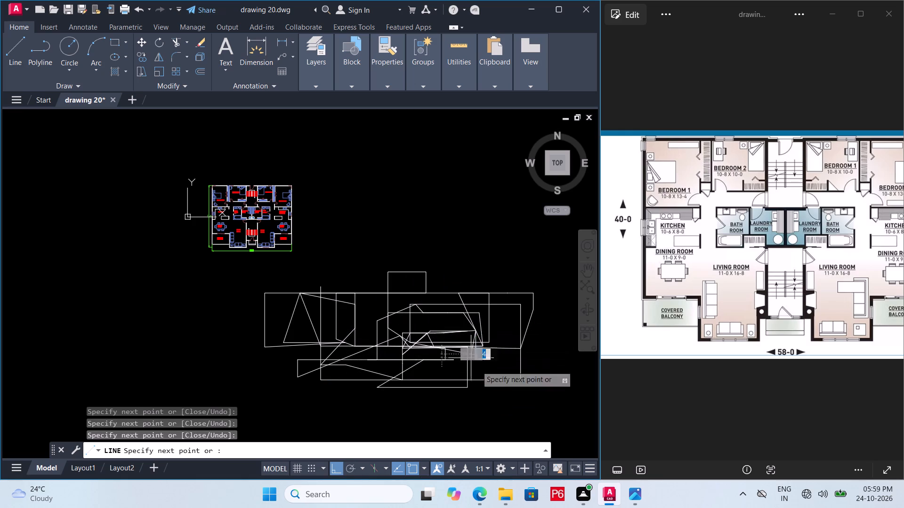
pyautogui.click(493, 367)
# Add long, shallow freehand segments to the line chain, running back and forth between the outline's right part and its left-centre.
pyautogui.moveTo(498, 368); pyautogui.dragTo(505, 356)
pyautogui.moveTo(511, 332); pyautogui.dragTo(493, 327)
pyautogui.moveTo(481, 323); pyautogui.dragTo(472, 326)
pyautogui.moveTo(465, 327); pyautogui.dragTo(370, 347)
pyautogui.moveTo(370, 347); pyautogui.dragTo(345, 348)
pyautogui.moveTo(337, 346); pyautogui.dragTo(356, 344)
pyautogui.moveTo(410, 340); pyautogui.dragTo(425, 342)
pyautogui.moveTo(440, 339); pyautogui.dragTo(455, 339)
pyautogui.moveTo(463, 335); pyautogui.dragTo(468, 335)
pyautogui.moveTo(454, 333); pyautogui.dragTo(426, 339)
pyautogui.moveTo(404, 343); pyautogui.dragTo(364, 345)
pyautogui.click(345, 345)
# Extend the line chain up to the inner rectangle's right side, across to the outline's left part and back to the centre.
pyautogui.moveTo(340, 346); pyautogui.dragTo(374, 340)
pyautogui.moveTo(412, 329); pyautogui.dragTo(418, 332)
pyautogui.moveTo(420, 334); pyautogui.dragTo(447, 318)
pyautogui.moveTo(452, 318); pyautogui.dragTo(465, 318)
pyautogui.click(468, 317)
pyautogui.moveTo(467, 316); pyautogui.dragTo(429, 307)
pyautogui.moveTo(411, 306); pyautogui.dragTo(411, 308)
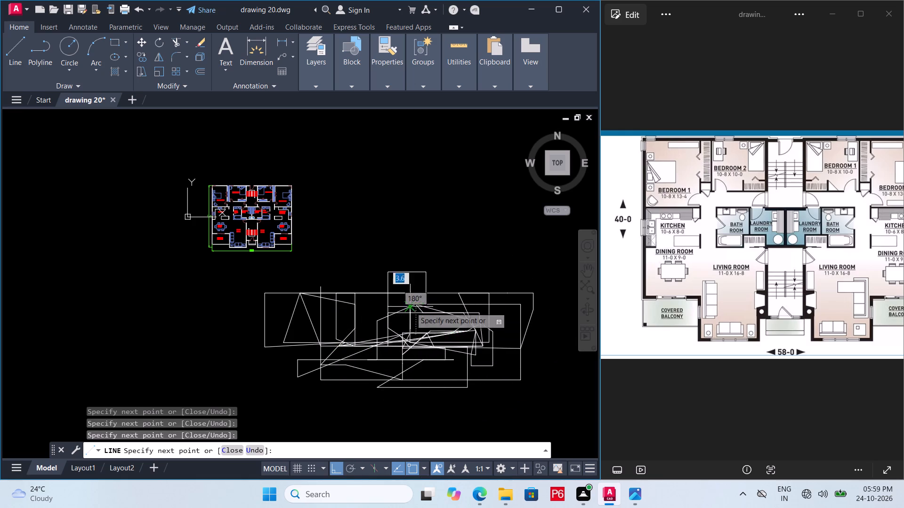
pyautogui.moveTo(411, 308); pyautogui.dragTo(379, 309)
pyautogui.moveTo(342, 310); pyautogui.dragTo(330, 314)
pyautogui.moveTo(323, 323); pyautogui.dragTo(348, 325)
pyautogui.moveTo(367, 325); pyautogui.dragTo(378, 322)
pyautogui.moveTo(384, 320); pyautogui.dragTo(395, 321)
pyautogui.moveTo(396, 321); pyautogui.dragTo(413, 321)
# Add short zigzag segments to the line chain from the outline's centre to the inner rectangle's right side.
pyautogui.moveTo(415, 321); pyautogui.dragTo(412, 336)
pyautogui.click(409, 336)
pyautogui.moveTo(409, 336); pyautogui.dragTo(408, 327)
pyautogui.click(413, 323)
pyautogui.moveTo(416, 324); pyautogui.dragTo(421, 316)
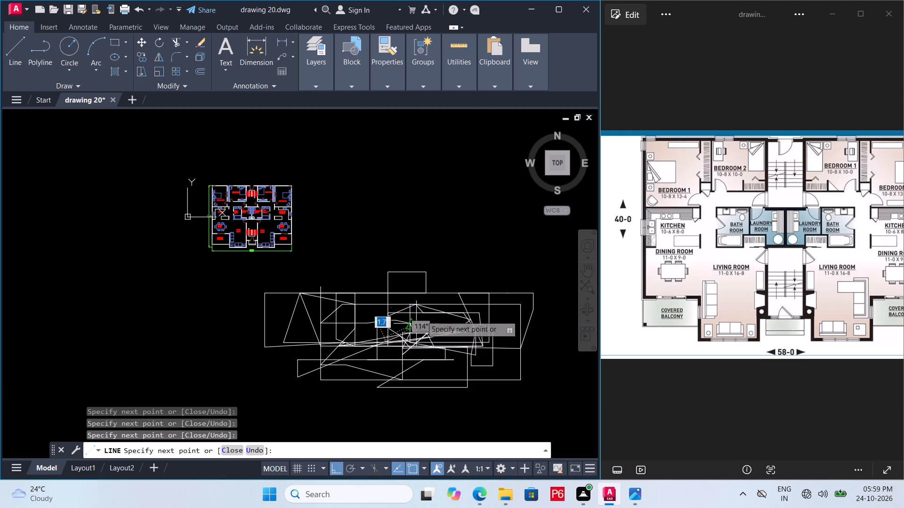
pyautogui.moveTo(421, 316); pyautogui.dragTo(420, 317)
pyautogui.moveTo(425, 316); pyautogui.dragTo(432, 317)
pyautogui.moveTo(436, 317); pyautogui.dragTo(443, 319)
pyautogui.click(443, 320)
pyautogui.click(432, 325)
pyautogui.moveTo(441, 321); pyautogui.dragTo(455, 321)
pyautogui.click(455, 321)
pyautogui.moveTo(456, 321); pyautogui.dragTo(459, 316)
pyautogui.moveTo(465, 310); pyautogui.dragTo(476, 321)
pyautogui.moveTo(478, 320); pyautogui.dragTo(481, 321)
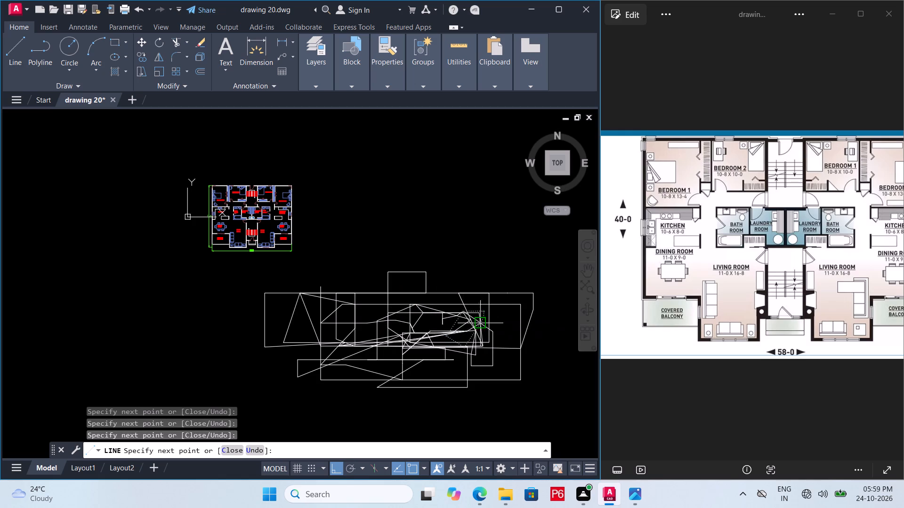
pyautogui.moveTo(481, 321); pyautogui.dragTo(485, 319)
pyautogui.click(489, 317)
# Sweep the line chain across to the outline's lower left and back, ending around the lower middle.
pyautogui.moveTo(490, 331); pyautogui.dragTo(481, 332)
pyautogui.moveTo(449, 338); pyautogui.dragTo(439, 341)
pyautogui.doubleClick(406, 343)
pyautogui.moveTo(399, 343); pyautogui.dragTo(351, 348)
pyautogui.moveTo(316, 356); pyautogui.dragTo(312, 356)
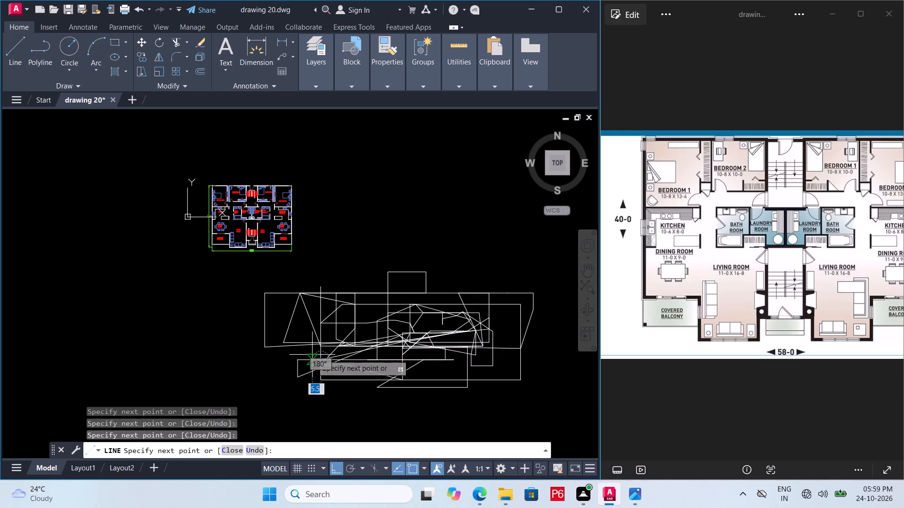
pyautogui.moveTo(312, 353); pyautogui.dragTo(357, 341)
pyautogui.moveTo(382, 339); pyautogui.dragTo(401, 337)
pyautogui.moveTo(417, 337); pyautogui.dragTo(442, 339)
pyautogui.moveTo(445, 340); pyautogui.dragTo(449, 349)
pyautogui.click(440, 349)
pyautogui.moveTo(431, 367); pyautogui.dragTo(420, 368)
pyautogui.click(399, 367)
pyautogui.click(383, 368)
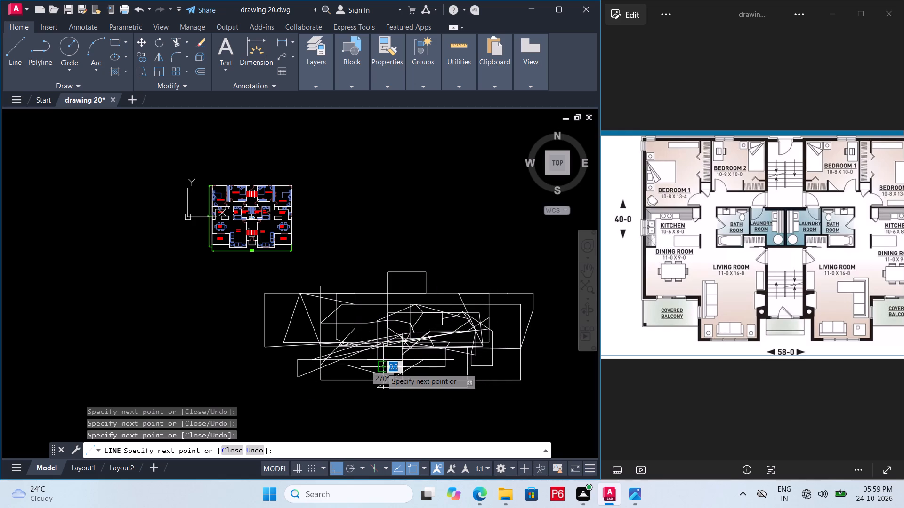
# Add overlapping freehand segments to the line chain between the outline's lower middle and its lower left corner area.
pyautogui.moveTo(331, 347); pyautogui.dragTo(363, 365)
pyautogui.moveTo(366, 362); pyautogui.dragTo(379, 362)
pyautogui.moveTo(398, 359); pyautogui.dragTo(403, 362)
pyautogui.click(405, 368)
pyautogui.tripleClick(398, 371)
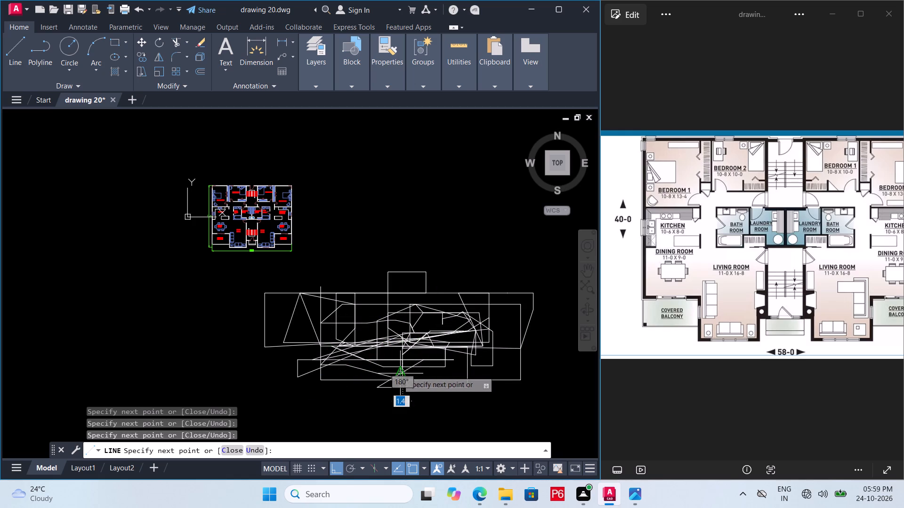
pyautogui.moveTo(396, 372); pyautogui.dragTo(387, 367)
pyautogui.moveTo(332, 363); pyautogui.dragTo(316, 363)
pyautogui.moveTo(315, 363); pyautogui.dragTo(311, 359)
pyautogui.click(311, 357)
pyautogui.moveTo(366, 372); pyautogui.dragTo(368, 380)
pyautogui.moveTo(368, 380); pyautogui.dragTo(349, 372)
pyautogui.click(331, 365)
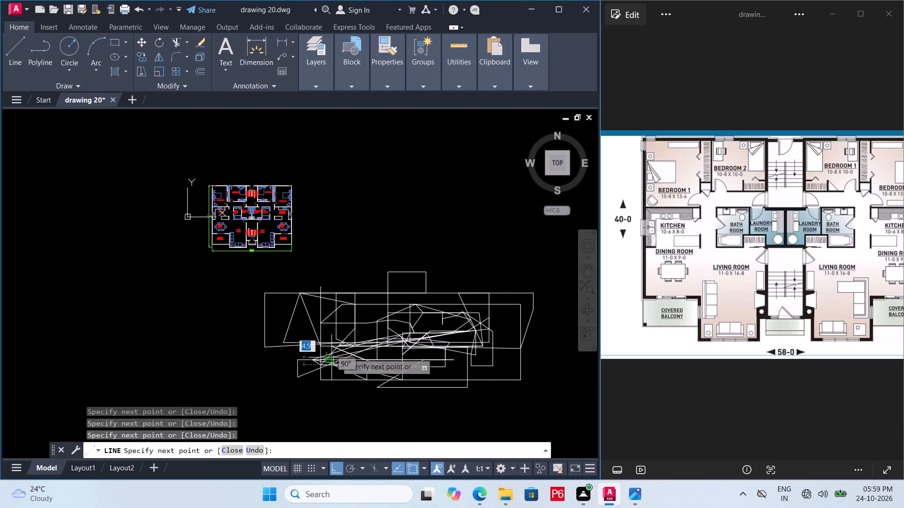
# Continue the line chain from the lower left through the outline's centre and diagonally up to its upper left part.
pyautogui.moveTo(340, 353); pyautogui.dragTo(360, 342)
pyautogui.moveTo(364, 337); pyautogui.dragTo(352, 332)
pyautogui.moveTo(350, 331); pyautogui.dragTo(354, 331)
pyautogui.moveTo(391, 325); pyautogui.dragTo(406, 327)
pyautogui.moveTo(420, 329); pyautogui.dragTo(431, 334)
pyautogui.moveTo(434, 336); pyautogui.dragTo(439, 342)
pyautogui.click(437, 355)
pyautogui.moveTo(412, 356); pyautogui.dragTo(397, 347)
pyautogui.moveTo(367, 335); pyautogui.dragTo(334, 318)
pyautogui.click(326, 312)
# Add a cluster of short freehand segments to the line chain in the outline's upper left part.
pyautogui.moveTo(341, 308); pyautogui.dragTo(362, 308)
pyautogui.moveTo(367, 307); pyautogui.dragTo(380, 310)
pyautogui.moveTo(381, 310); pyautogui.dragTo(381, 315)
pyautogui.moveTo(379, 315); pyautogui.dragTo(350, 315)
pyautogui.click(348, 315)
pyautogui.moveTo(364, 315); pyautogui.dragTo(371, 315)
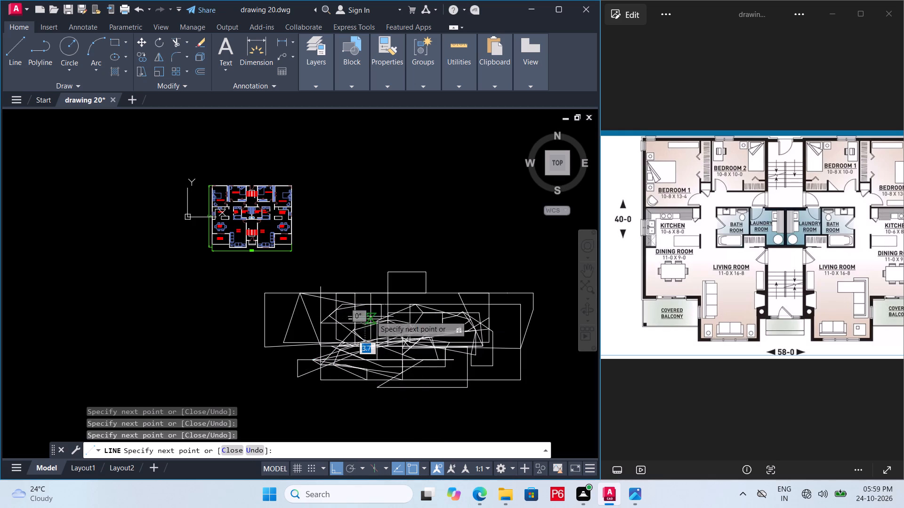
pyautogui.moveTo(371, 315); pyautogui.dragTo(373, 313)
pyautogui.click(376, 313)
pyautogui.moveTo(379, 316); pyautogui.dragTo(356, 320)
pyautogui.moveTo(353, 320); pyautogui.dragTo(340, 321)
pyautogui.moveTo(332, 321); pyautogui.dragTo(332, 306)
pyautogui.moveTo(332, 306); pyautogui.dragTo(345, 304)
pyautogui.moveTo(354, 303); pyautogui.dragTo(366, 307)
# Add more overlapping short segments to the upper left cluster of the line chain, ending near its left edge.
pyautogui.moveTo(367, 307); pyautogui.dragTo(348, 310)
pyautogui.moveTo(344, 310); pyautogui.dragTo(343, 311)
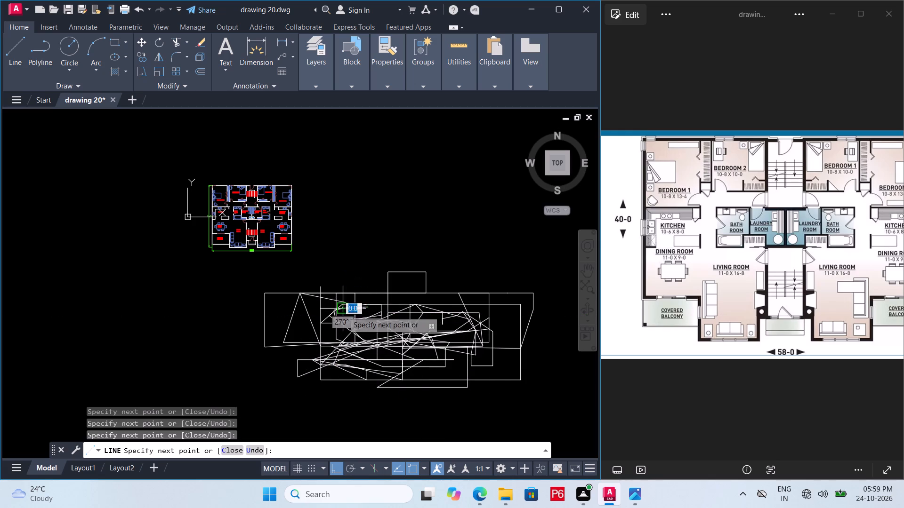
pyautogui.moveTo(343, 311); pyautogui.dragTo(339, 311)
pyautogui.click(339, 311)
pyautogui.moveTo(340, 316); pyautogui.dragTo(347, 315)
pyautogui.moveTo(355, 312); pyautogui.dragTo(360, 309)
pyautogui.click(361, 308)
pyautogui.moveTo(367, 306); pyautogui.dragTo(375, 311)
pyautogui.moveTo(375, 313); pyautogui.dragTo(350, 313)
pyautogui.moveTo(337, 309); pyautogui.dragTo(331, 314)
pyautogui.moveTo(330, 316); pyautogui.dragTo(326, 327)
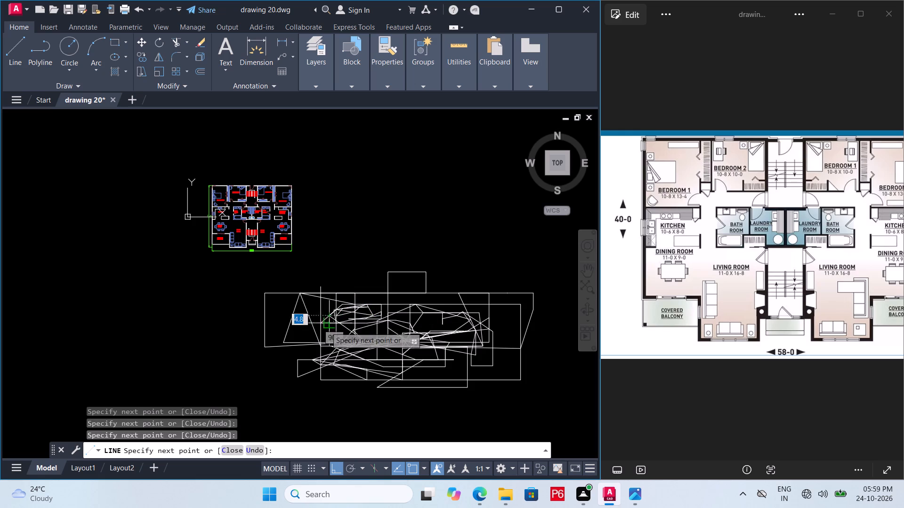
# Extend the line chain with short back-and-forth segments just below the upper left cluster.
pyautogui.moveTo(326, 327); pyautogui.dragTo(322, 327)
pyautogui.moveTo(321, 326); pyautogui.dragTo(341, 326)
pyautogui.moveTo(352, 328); pyautogui.dragTo(359, 326)
pyautogui.moveTo(361, 326); pyautogui.dragTo(316, 329)
pyautogui.moveTo(312, 332); pyautogui.dragTo(313, 336)
pyautogui.moveTo(313, 336); pyautogui.dragTo(337, 337)
pyautogui.click(341, 337)
pyautogui.moveTo(336, 340); pyautogui.dragTo(337, 322)
pyautogui.moveTo(339, 316); pyautogui.dragTo(324, 316)
pyautogui.click(317, 316)
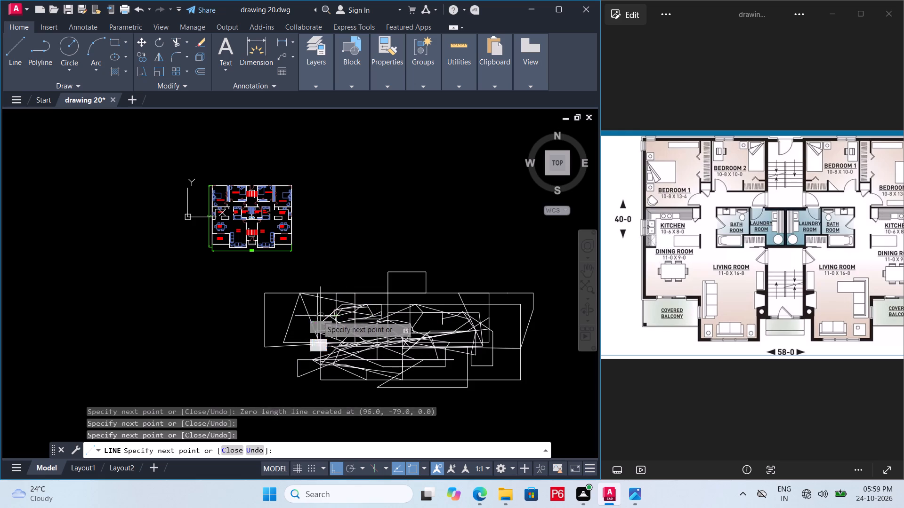
# Continue the line chain with zigzag segments inside the slanted shape near the outline's far left side.
pyautogui.moveTo(319, 325); pyautogui.dragTo(313, 311)
pyautogui.moveTo(307, 303); pyautogui.dragTo(299, 310)
pyautogui.moveTo(295, 311); pyautogui.dragTo(301, 321)
pyautogui.moveTo(301, 324); pyautogui.dragTo(306, 323)
pyautogui.moveTo(313, 318); pyautogui.dragTo(317, 323)
pyautogui.moveTo(312, 325); pyautogui.dragTo(298, 326)
pyautogui.moveTo(294, 328); pyautogui.dragTo(293, 334)
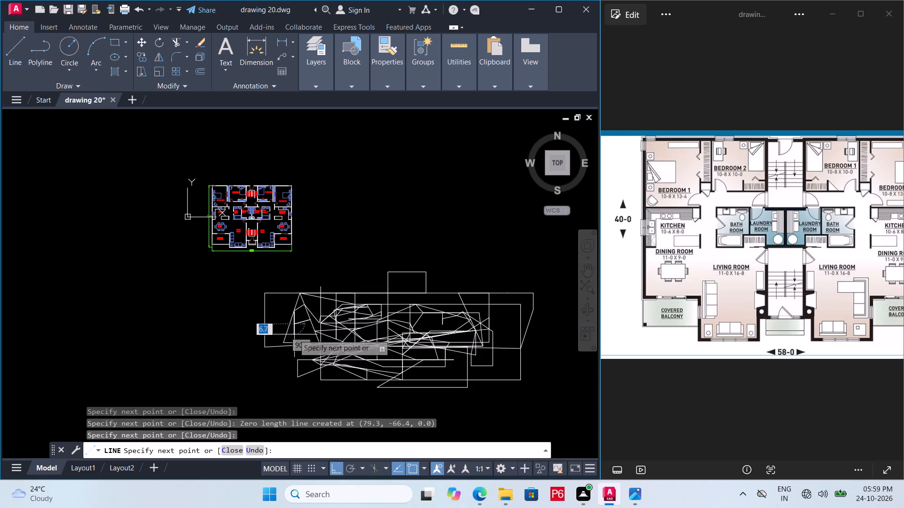
pyautogui.moveTo(293, 334); pyautogui.dragTo(290, 331)
pyautogui.moveTo(290, 331); pyautogui.dragTo(296, 332)
pyautogui.moveTo(301, 331); pyautogui.dragTo(315, 328)
pyautogui.moveTo(315, 328); pyautogui.dragTo(309, 316)
pyautogui.moveTo(307, 317); pyautogui.dragTo(306, 336)
# Add freehand segments to the line chain around the slanted shape, reaching its lower part and its top corner.
pyautogui.click(305, 337)
pyautogui.moveTo(301, 334); pyautogui.dragTo(292, 333)
pyautogui.moveTo(292, 333); pyautogui.dragTo(296, 336)
pyautogui.moveTo(320, 333); pyautogui.dragTo(326, 344)
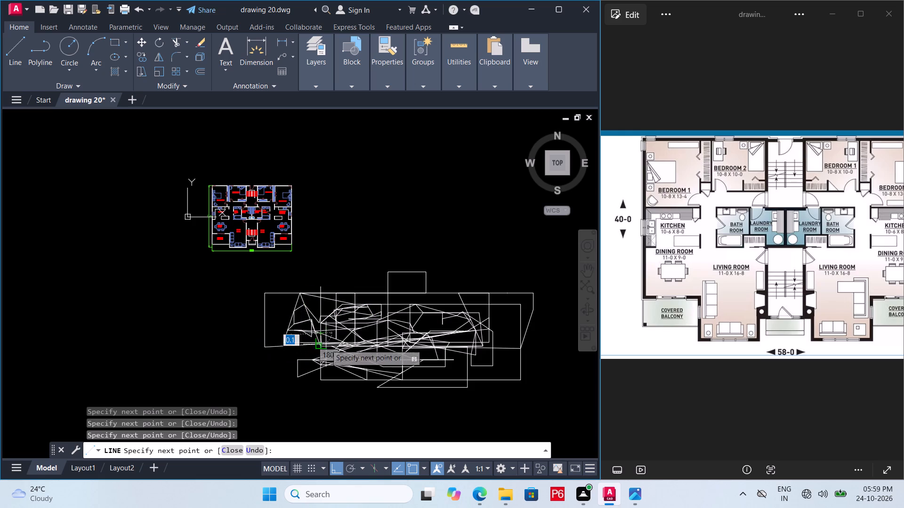
pyautogui.moveTo(326, 344); pyautogui.dragTo(315, 328)
pyautogui.moveTo(312, 326); pyautogui.dragTo(298, 333)
pyautogui.moveTo(287, 331); pyautogui.dragTo(290, 316)
pyautogui.moveTo(292, 310); pyautogui.dragTo(306, 293)
pyautogui.moveTo(307, 293); pyautogui.dragTo(317, 298)
pyautogui.moveTo(320, 300); pyautogui.dragTo(327, 305)
pyautogui.moveTo(323, 311); pyautogui.dragTo(310, 312)
pyautogui.moveTo(310, 311); pyautogui.dragTo(315, 317)
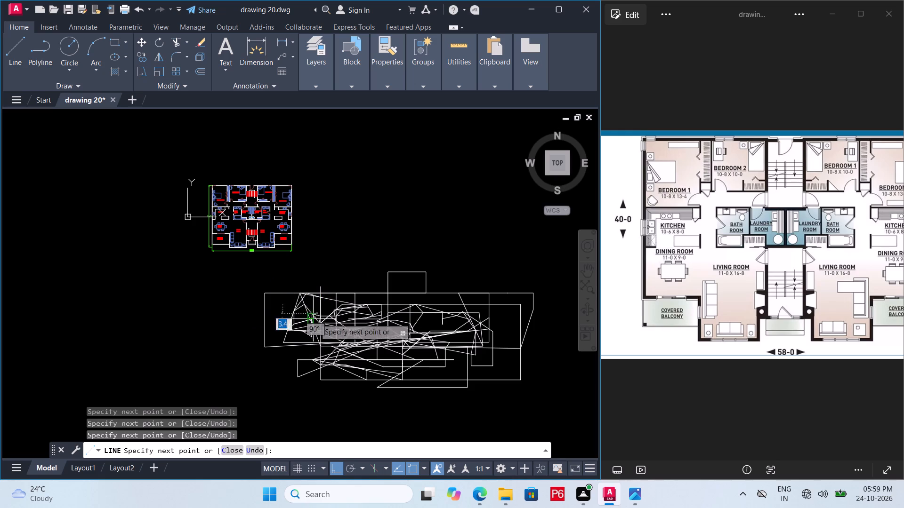
# Extend the freehand line chain from the slanted shape across the upper left cluster towards the middle of the outline.
pyautogui.moveTo(315, 317); pyautogui.dragTo(324, 299)
pyautogui.moveTo(324, 298); pyautogui.dragTo(339, 301)
pyautogui.moveTo(339, 301); pyautogui.dragTo(342, 306)
pyautogui.moveTo(338, 308); pyautogui.dragTo(332, 315)
pyautogui.moveTo(332, 315); pyautogui.dragTo(360, 310)
pyautogui.moveTo(365, 310); pyautogui.dragTo(372, 318)
pyautogui.click(372, 319)
pyautogui.moveTo(376, 323); pyautogui.dragTo(391, 319)
pyautogui.moveTo(393, 320); pyautogui.dragTo(399, 321)
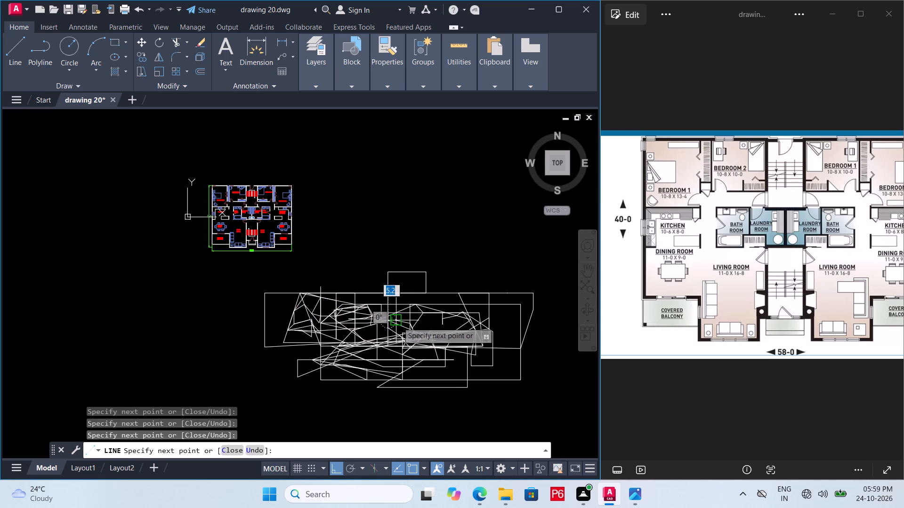
# Continue the line chain with short segments running rightward through the outline's upper middle area.
pyautogui.moveTo(401, 323); pyautogui.dragTo(420, 316)
pyautogui.moveTo(422, 319); pyautogui.dragTo(427, 320)
pyautogui.moveTo(427, 321); pyautogui.dragTo(432, 321)
pyautogui.moveTo(432, 321); pyautogui.dragTo(438, 320)
pyautogui.moveTo(439, 323); pyautogui.dragTo(446, 322)
pyautogui.moveTo(449, 322); pyautogui.dragTo(454, 319)
pyautogui.click(455, 321)
# Double the line chain back and add overlapping short segments in the right-central cluster.
pyautogui.moveTo(449, 330); pyautogui.dragTo(424, 329)
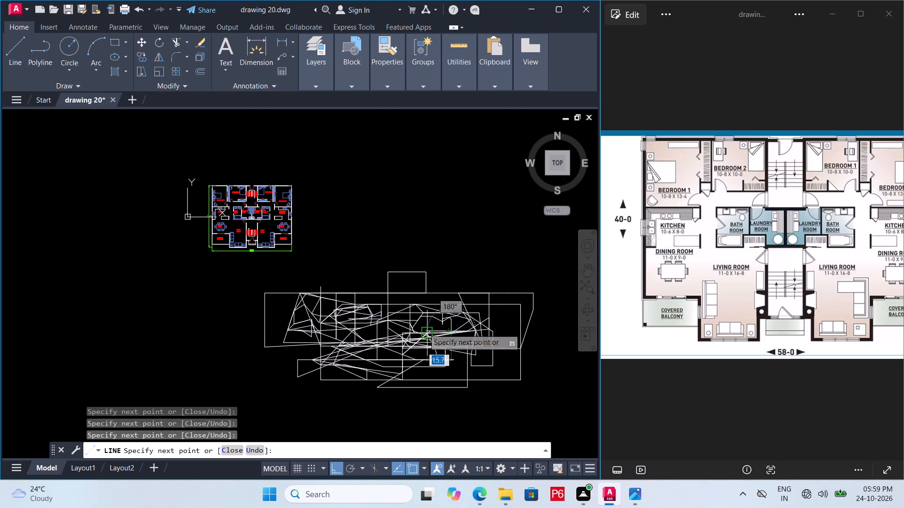
pyautogui.click(423, 329)
pyautogui.moveTo(421, 329); pyautogui.dragTo(426, 321)
pyautogui.click(426, 321)
pyautogui.moveTo(428, 320); pyautogui.dragTo(433, 321)
pyautogui.click(434, 321)
pyautogui.moveTo(437, 324); pyautogui.dragTo(428, 323)
pyautogui.moveTo(427, 324); pyautogui.dragTo(436, 324)
pyautogui.click(437, 324)
pyautogui.click(441, 325)
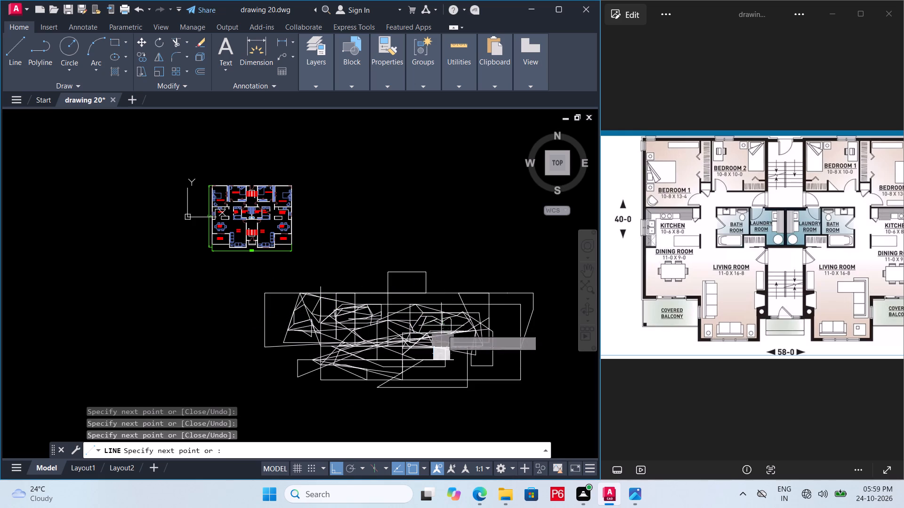
# Extend the line chain rightward from the right-central cluster to just beyond the narrow vertical rectangle's upper part.
pyautogui.moveTo(443, 325); pyautogui.dragTo(451, 317)
pyautogui.moveTo(451, 317); pyautogui.dragTo(455, 318)
pyautogui.moveTo(456, 318); pyautogui.dragTo(463, 316)
pyautogui.moveTo(464, 317); pyautogui.dragTo(474, 317)
pyautogui.moveTo(475, 322); pyautogui.dragTo(484, 317)
pyautogui.click(485, 315)
pyautogui.moveTo(487, 319); pyautogui.dragTo(495, 323)
pyautogui.click(498, 326)
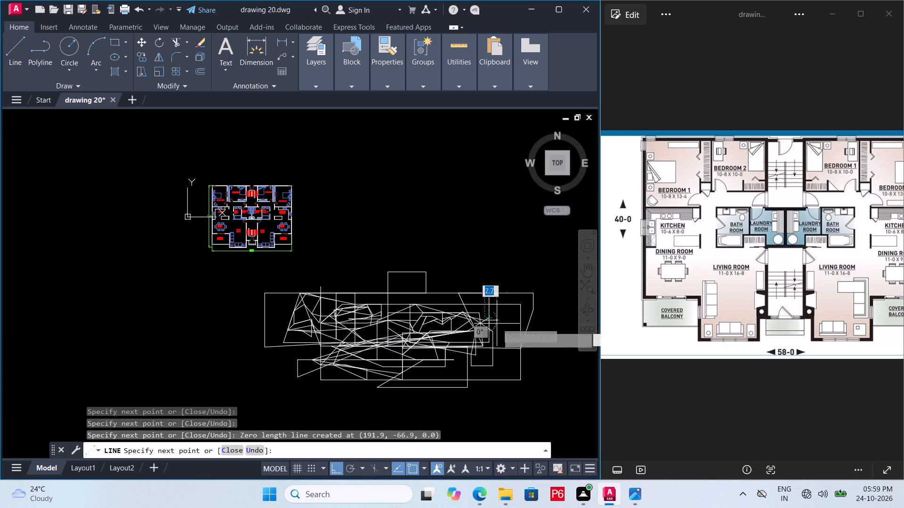
# Add zigzag segments beside the narrow vertical rectangle, reaching towards the inner rectangle's upper right corner.
pyautogui.moveTo(498, 328); pyautogui.dragTo(491, 328)
pyautogui.moveTo(485, 334); pyautogui.dragTo(485, 339)
pyautogui.moveTo(485, 339); pyautogui.dragTo(504, 320)
pyautogui.moveTo(506, 318); pyautogui.dragTo(500, 315)
pyautogui.doubleClick(496, 312)
pyautogui.moveTo(500, 314); pyautogui.dragTo(495, 309)
pyautogui.moveTo(493, 308); pyautogui.dragTo(508, 308)
pyautogui.moveTo(508, 309); pyautogui.dragTo(510, 316)
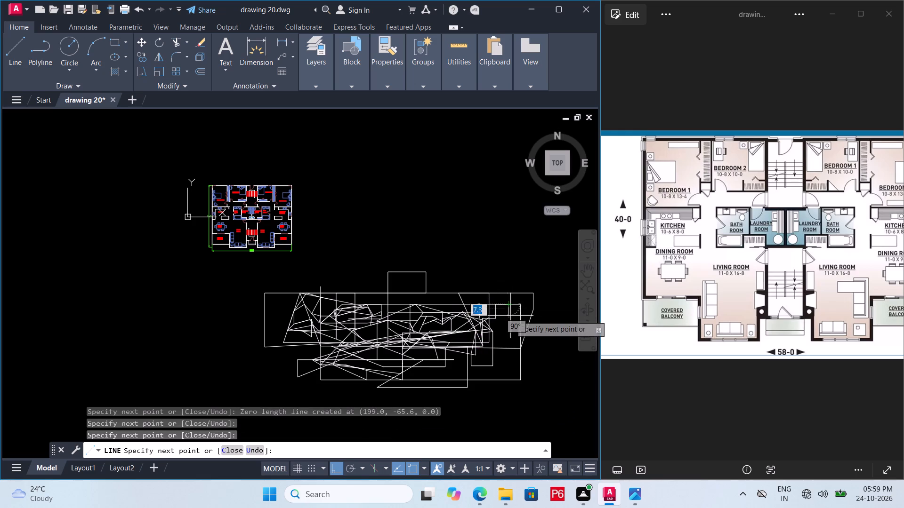
# Draw back-and-forth chain segments just inside the inner rectangle's upper right corner.
pyautogui.moveTo(510, 316); pyautogui.dragTo(510, 323)
pyautogui.click(510, 324)
pyautogui.click(500, 320)
pyautogui.moveTo(499, 319); pyautogui.dragTo(509, 315)
pyautogui.click(509, 315)
pyautogui.moveTo(513, 311); pyautogui.dragTo(509, 308)
pyautogui.moveTo(502, 305); pyautogui.dragTo(511, 306)
pyautogui.moveTo(513, 307); pyautogui.dragTo(517, 307)
pyautogui.moveTo(517, 307); pyautogui.dragTo(509, 309)
pyautogui.click(506, 310)
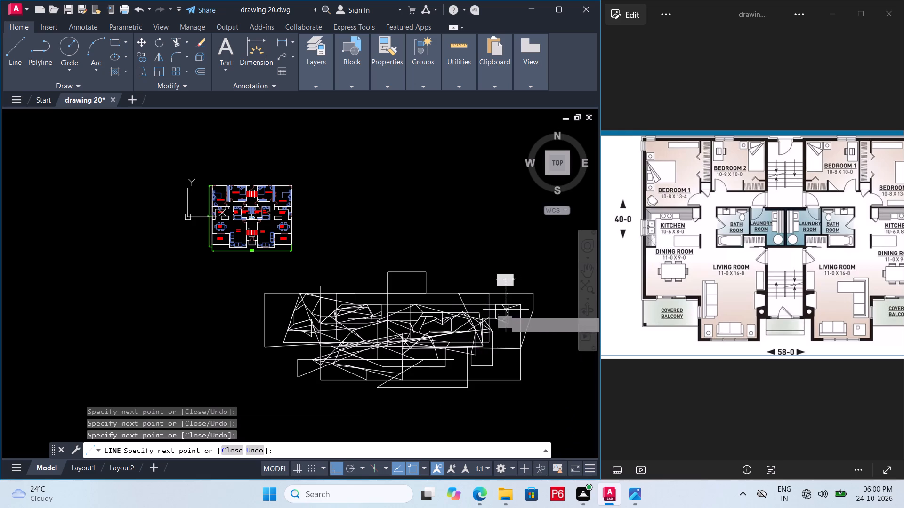
# Continue the line chain with short segments from the inner rectangle's upper right corner down to the narrow vertical rectangle.
pyautogui.moveTo(503, 312); pyautogui.dragTo(515, 314)
pyautogui.doubleClick(515, 314)
pyautogui.moveTo(512, 317); pyautogui.dragTo(505, 321)
pyautogui.moveTo(502, 321); pyautogui.dragTo(496, 322)
pyautogui.moveTo(495, 323); pyautogui.dragTo(505, 326)
pyautogui.click(506, 326)
pyautogui.moveTo(500, 328); pyautogui.dragTo(494, 330)
pyautogui.click(492, 330)
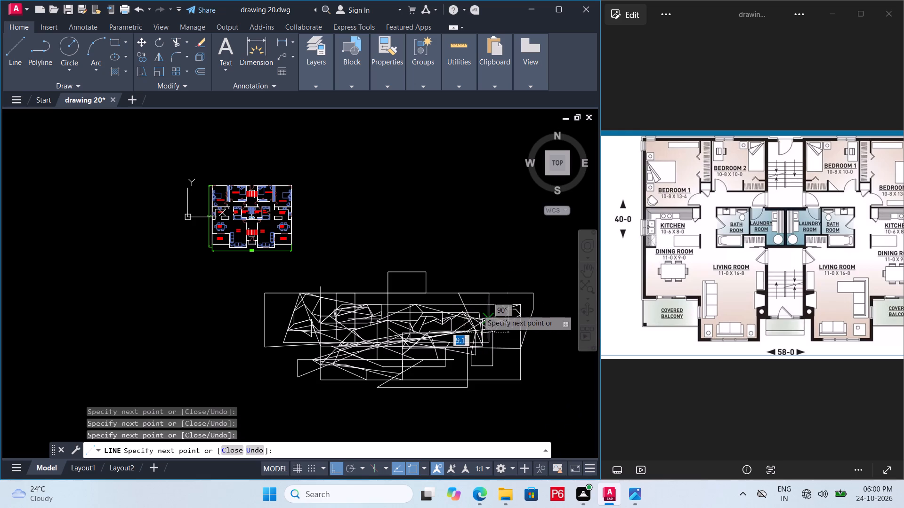
# Add longer chain segments crossing the narrow vertical rectangle, going up to its top and back down its far side.
pyautogui.click(473, 307)
pyautogui.click(481, 310)
pyautogui.click(487, 303)
pyautogui.click(505, 331)
pyautogui.click(504, 337)
pyautogui.click(492, 342)
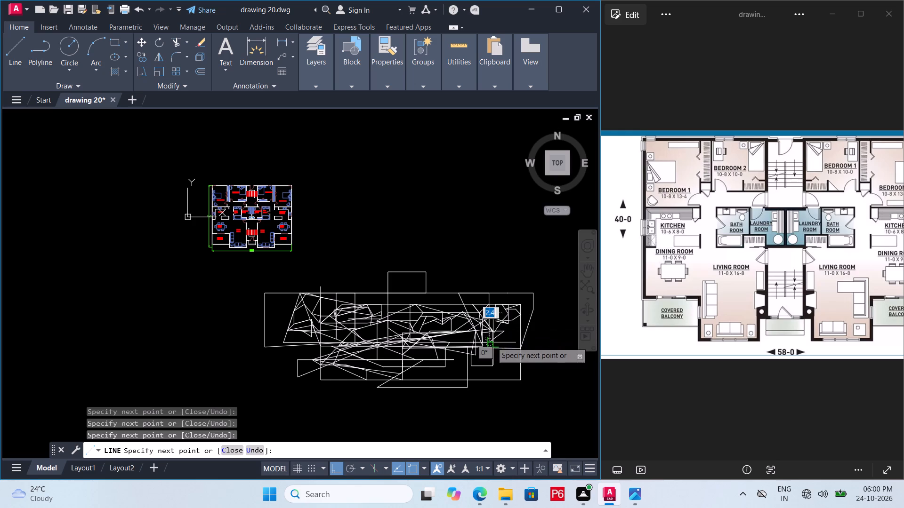
# Extend the line chain around the lower part of the narrow vertical rectangle, inside the inner rectangle's right side.
pyautogui.click(515, 327)
pyautogui.click(506, 342)
pyautogui.click(507, 356)
pyautogui.click(475, 357)
pyautogui.moveTo(482, 355); pyautogui.dragTo(496, 353)
pyautogui.click(502, 349)
pyautogui.click(505, 361)
pyautogui.click(499, 357)
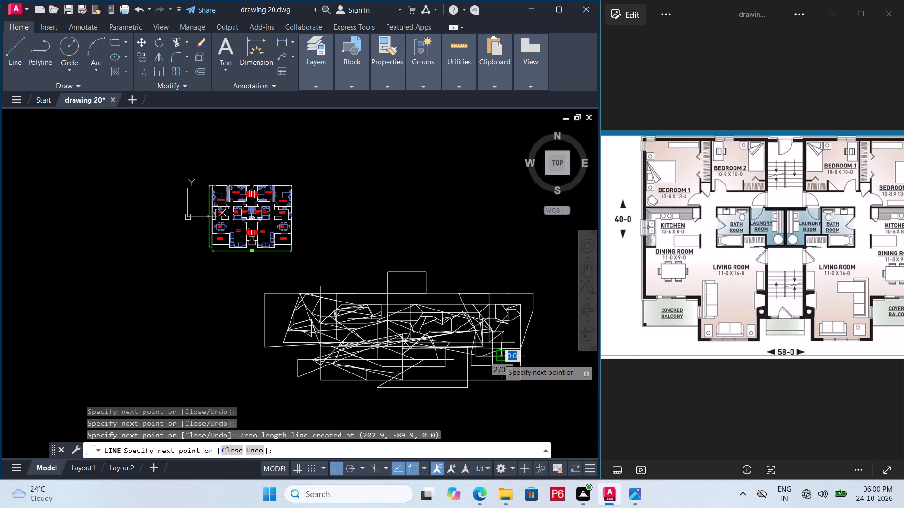
# Bring the line chain up and leftward into the dense lines crossing the narrow vertical rectangle with very short segments.
pyautogui.click(490, 353)
pyautogui.click(487, 351)
pyautogui.doubleClick(483, 341)
pyautogui.click(486, 339)
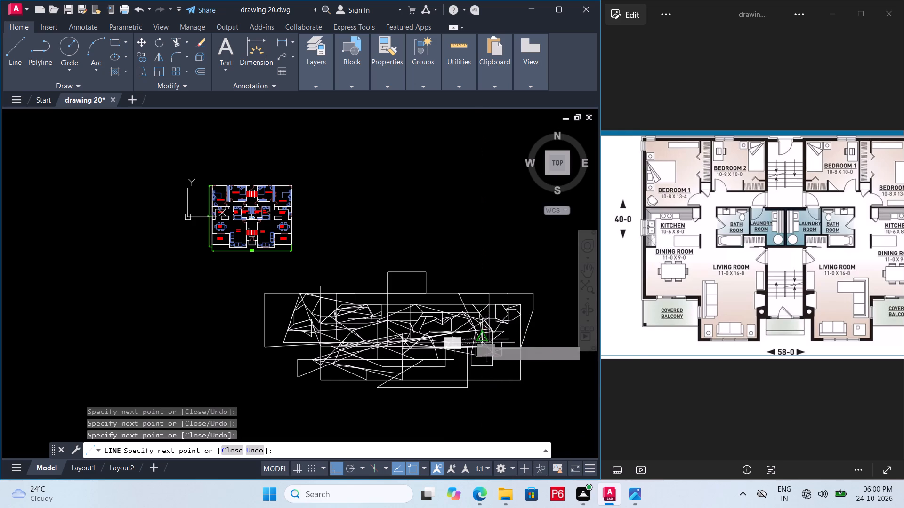
pyautogui.click(482, 338)
pyautogui.tripleClick(480, 339)
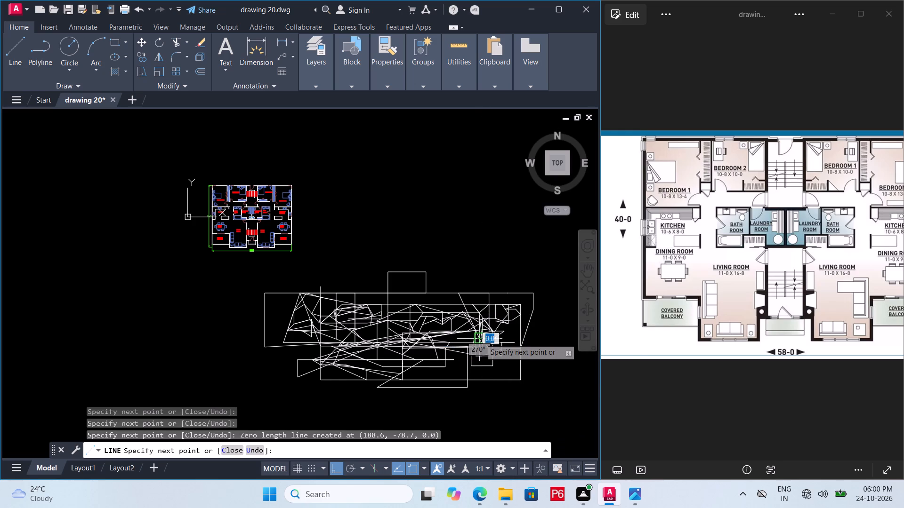
# Add overlapping chain segments back and forth across the narrow vertical rectangle, ending just left of it.
pyautogui.click(480, 334)
pyautogui.moveTo(489, 330); pyautogui.dragTo(493, 332)
pyautogui.moveTo(497, 332); pyautogui.dragTo(495, 336)
pyautogui.doubleClick(475, 336)
pyautogui.moveTo(471, 329); pyautogui.dragTo(487, 324)
pyautogui.moveTo(504, 320); pyautogui.dragTo(499, 323)
pyautogui.moveTo(495, 330); pyautogui.dragTo(490, 335)
pyautogui.click(478, 335)
pyautogui.click(462, 332)
pyautogui.click(461, 329)
pyautogui.click(458, 326)
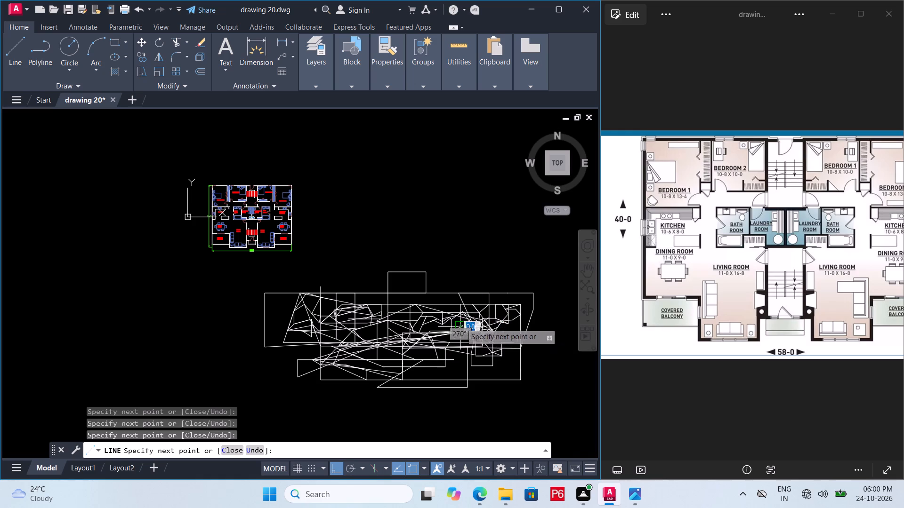
# Run the line chain leftward to just below the small top rectangle, then back right along the outline's upper part.
pyautogui.click(475, 313)
pyautogui.moveTo(475, 312); pyautogui.dragTo(452, 314)
pyautogui.click(439, 313)
pyautogui.moveTo(428, 295); pyautogui.dragTo(418, 296)
pyautogui.click(393, 300)
pyautogui.click(392, 304)
pyautogui.moveTo(410, 309); pyautogui.dragTo(415, 311)
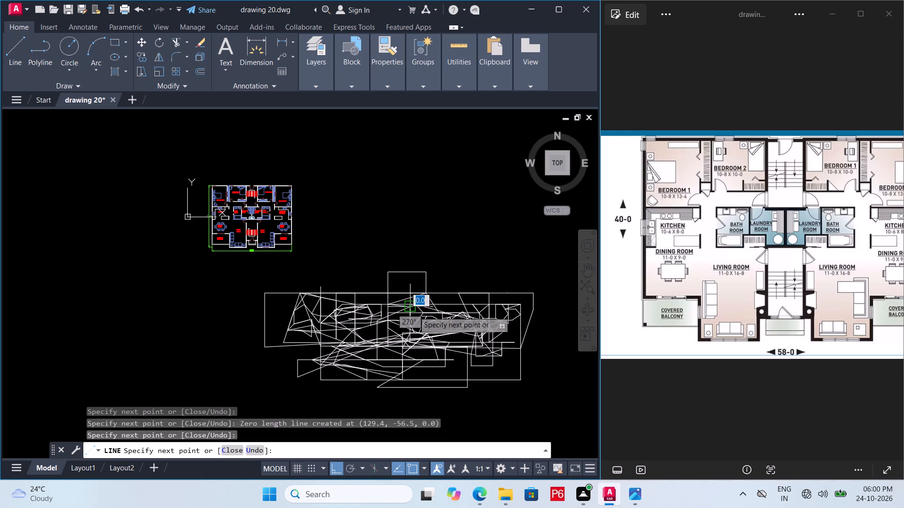
pyautogui.moveTo(415, 311); pyautogui.dragTo(425, 309)
pyautogui.click(440, 308)
# Loop the line chain left to the upper left cluster and back along the outline's top edge below the small rectangle.
pyautogui.moveTo(418, 319); pyautogui.dragTo(403, 317)
pyautogui.moveTo(397, 317); pyautogui.dragTo(371, 317)
pyautogui.click(364, 317)
pyautogui.moveTo(356, 310); pyautogui.dragTo(360, 305)
pyautogui.moveTo(367, 298); pyautogui.dragTo(383, 295)
pyautogui.moveTo(387, 294); pyautogui.dragTo(407, 292)
pyautogui.click(417, 293)
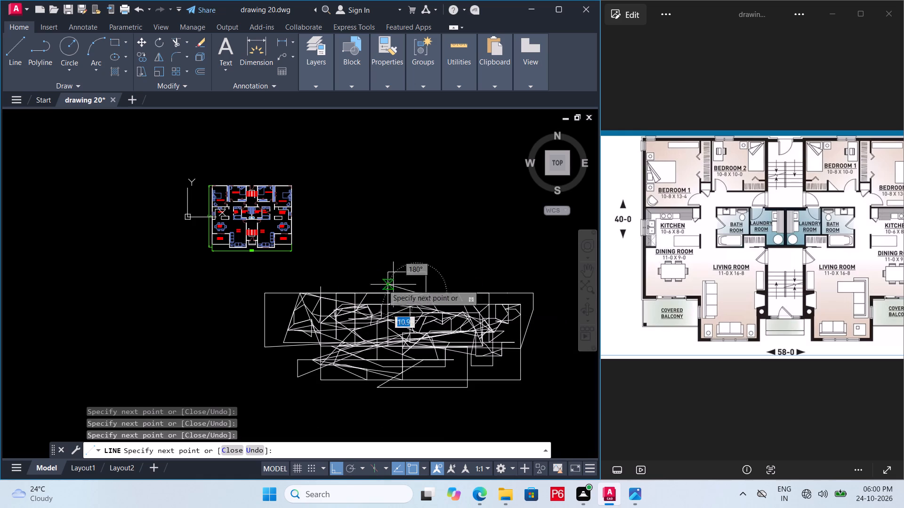
# Extend the line chain left just above the outline's top edge, then return it through the upper left cluster.
pyautogui.moveTo(379, 285); pyautogui.dragTo(369, 288)
pyautogui.moveTo(346, 286); pyautogui.dragTo(339, 287)
pyautogui.moveTo(333, 286); pyautogui.dragTo(324, 292)
pyautogui.click(323, 294)
pyautogui.click(319, 303)
pyautogui.moveTo(318, 305); pyautogui.dragTo(327, 306)
pyautogui.moveTo(352, 305); pyautogui.dragTo(355, 300)
pyautogui.moveTo(361, 294); pyautogui.dragTo(365, 295)
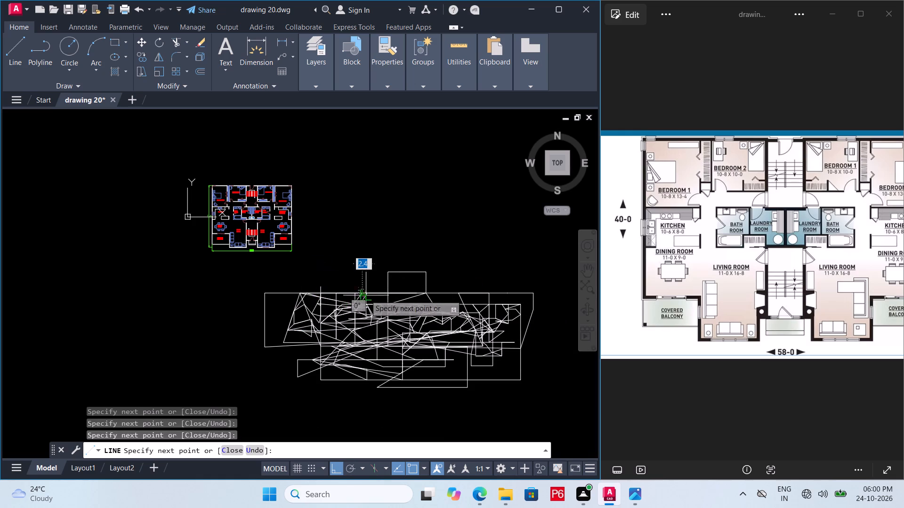
# Loop the line chain over the small top rectangle and back left above the outline to the slanted shape's top corner.
pyautogui.moveTo(365, 295); pyautogui.dragTo(373, 288)
pyautogui.moveTo(379, 282); pyautogui.dragTo(416, 273)
pyautogui.moveTo(438, 272); pyautogui.dragTo(444, 290)
pyautogui.moveTo(431, 286); pyautogui.dragTo(410, 287)
pyautogui.moveTo(373, 288); pyautogui.dragTo(354, 286)
pyautogui.moveTo(334, 284); pyautogui.dragTo(324, 283)
pyautogui.moveTo(316, 280); pyautogui.dragTo(308, 280)
pyautogui.moveTo(300, 288); pyautogui.dragTo(301, 296)
pyautogui.click(302, 299)
# Continue the line chain from the slanted shape's top corner into the small top rectangle and back to its lower left.
pyautogui.moveTo(322, 305); pyautogui.dragTo(333, 302)
pyautogui.moveTo(347, 298); pyautogui.dragTo(351, 295)
pyautogui.moveTo(351, 286); pyautogui.dragTo(358, 284)
pyautogui.moveTo(376, 280); pyautogui.dragTo(393, 280)
pyautogui.moveTo(401, 283); pyautogui.dragTo(405, 288)
pyautogui.moveTo(403, 287); pyautogui.dragTo(376, 294)
pyautogui.click(373, 295)
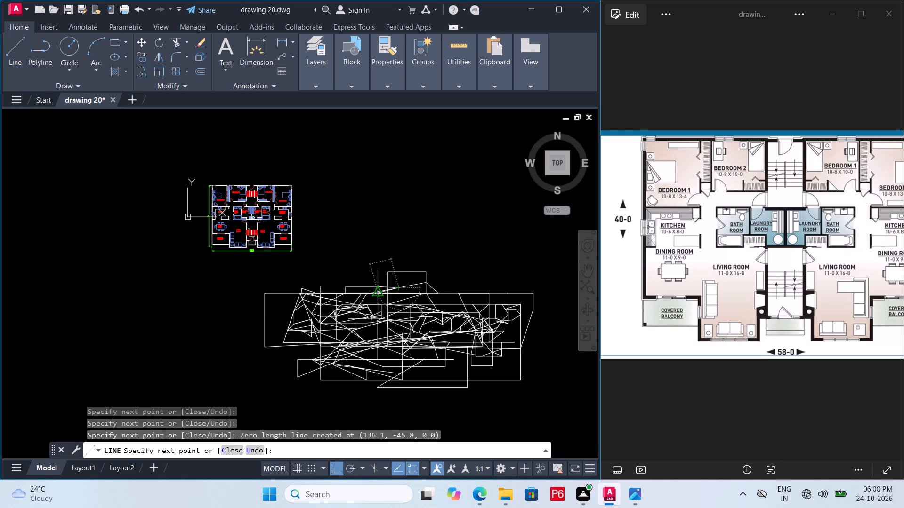
# Draw chain segments up through the small top rectangle and around its upper right corner.
pyautogui.moveTo(373, 298); pyautogui.dragTo(382, 301)
pyautogui.moveTo(391, 301); pyautogui.dragTo(404, 291)
pyautogui.moveTo(410, 284); pyautogui.dragTo(404, 275)
pyautogui.moveTo(403, 274); pyautogui.dragTo(412, 268)
pyautogui.moveTo(426, 269); pyautogui.dragTo(442, 271)
pyautogui.moveTo(443, 271); pyautogui.dragTo(445, 281)
pyautogui.click(445, 281)
# Sweep the line chain left and right along the outline's top edge, ending near the slanted shape's top corner.
pyautogui.moveTo(429, 285); pyautogui.dragTo(372, 284)
pyautogui.moveTo(365, 284); pyautogui.dragTo(345, 283)
pyautogui.click(339, 285)
pyautogui.moveTo(346, 294); pyautogui.dragTo(381, 286)
pyautogui.moveTo(399, 285); pyautogui.dragTo(419, 290)
pyautogui.moveTo(417, 290); pyautogui.dragTo(335, 293)
pyautogui.click(320, 293)
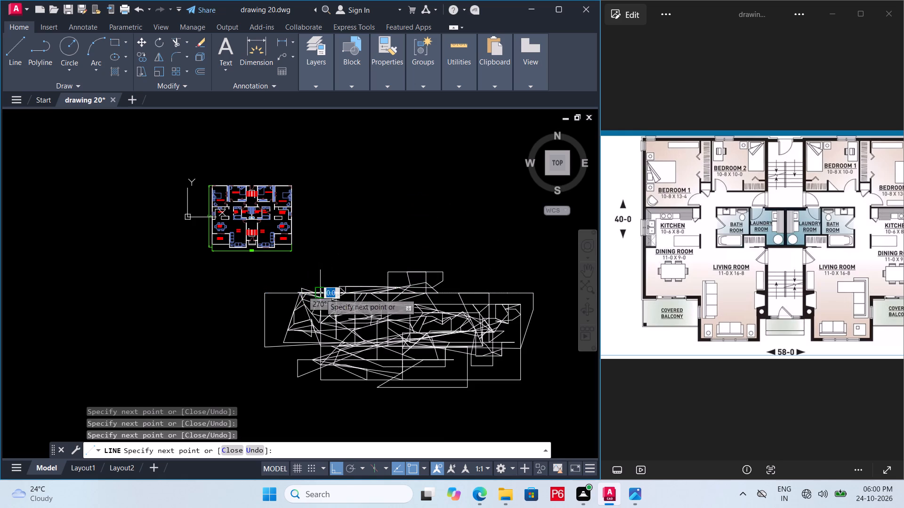
# Take the line chain down beside the slanted shape and rightward through the lower part of the upper left cluster.
pyautogui.moveTo(313, 299); pyautogui.dragTo(313, 306)
pyautogui.click(312, 313)
pyautogui.click(312, 324)
pyautogui.moveTo(321, 327); pyautogui.dragTo(326, 327)
pyautogui.moveTo(343, 327); pyautogui.dragTo(347, 326)
pyautogui.click(356, 321)
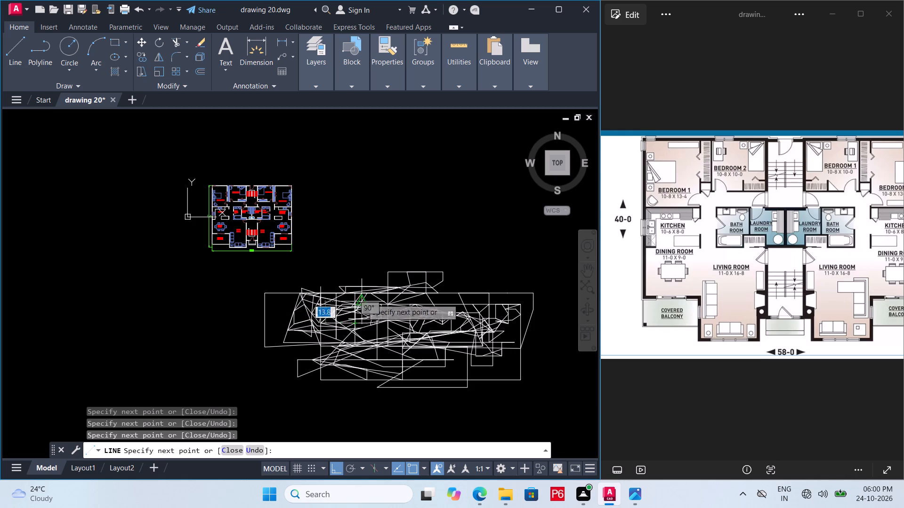
# Continue the line chain up from the upper left cluster and around the small top rectangle, extending it leftward.
pyautogui.click(363, 293)
pyautogui.click(365, 285)
pyautogui.doubleClick(379, 271)
pyautogui.moveTo(388, 269); pyautogui.dragTo(395, 269)
pyautogui.click(409, 277)
pyautogui.click(414, 281)
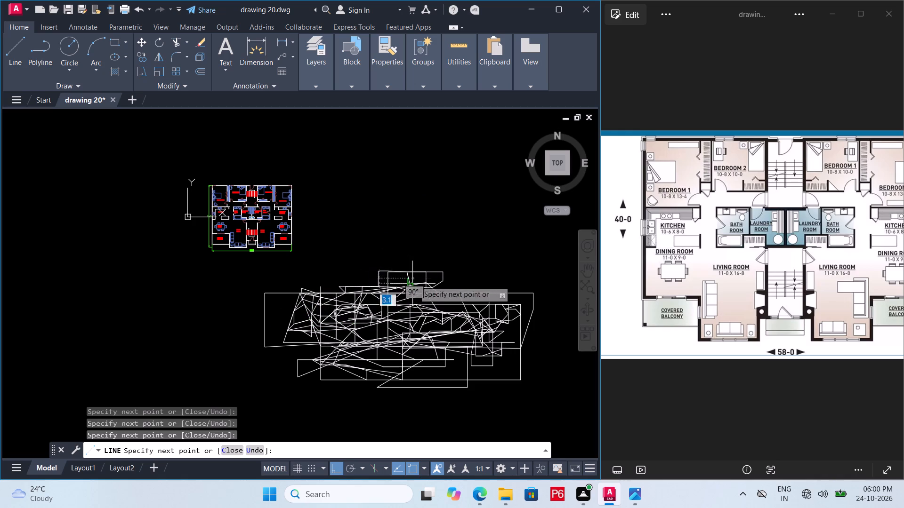
# Draw chain segments forming a small square box above the top rectangle, then return leftward beneath it.
pyautogui.moveTo(415, 295); pyautogui.dragTo(410, 305)
pyautogui.moveTo(404, 306); pyautogui.dragTo(403, 300)
pyautogui.click(411, 284)
pyautogui.click(414, 268)
pyautogui.click(414, 255)
pyautogui.moveTo(415, 257); pyautogui.dragTo(430, 259)
pyautogui.click(440, 262)
pyautogui.moveTo(443, 266); pyautogui.dragTo(443, 271)
pyautogui.moveTo(437, 287); pyautogui.dragTo(432, 287)
pyautogui.click(421, 289)
pyautogui.click(400, 289)
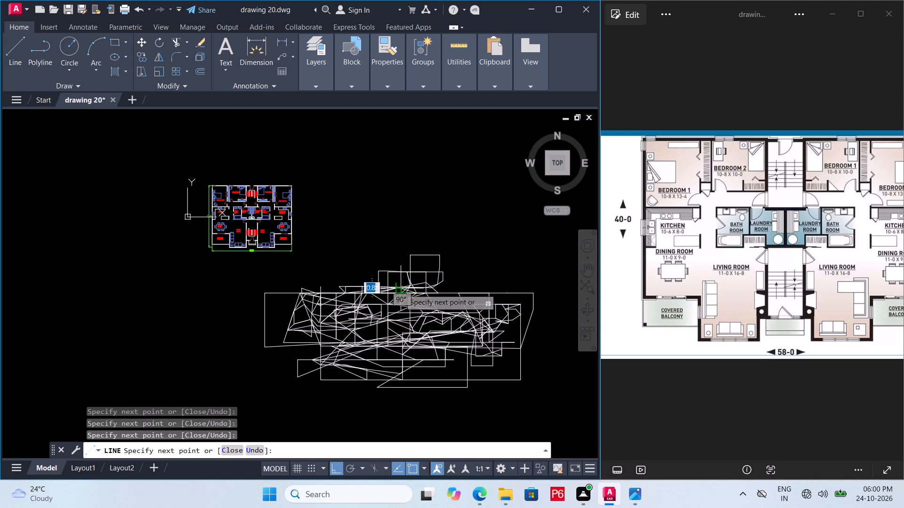
# Run the line chain from below the small top rectangle rightward past the new square box.
pyautogui.click(396, 282)
pyautogui.moveTo(389, 298); pyautogui.dragTo(393, 302)
pyautogui.click(400, 312)
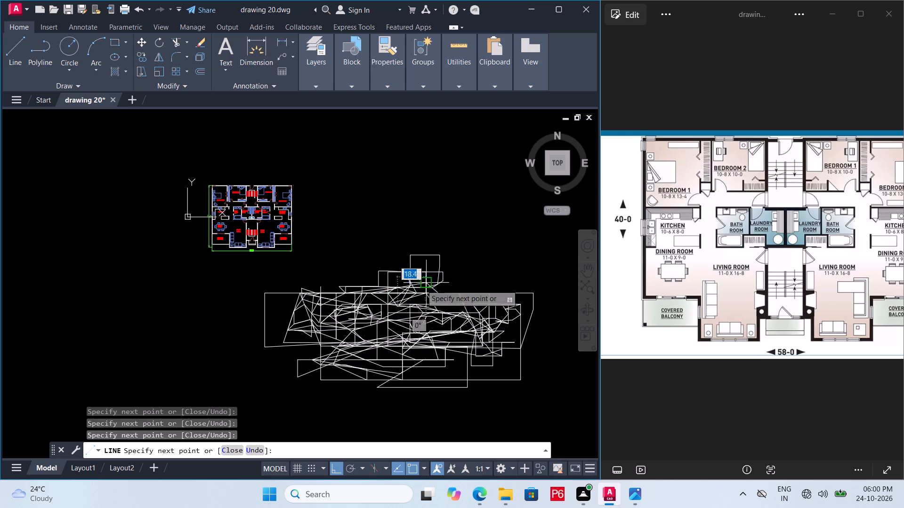
pyautogui.click(422, 285)
pyautogui.moveTo(426, 270); pyautogui.dragTo(435, 265)
pyautogui.moveTo(456, 260); pyautogui.dragTo(467, 264)
pyautogui.moveTo(476, 277); pyautogui.dragTo(479, 281)
pyautogui.click(463, 306)
# Draw a narrow upright box with the line chain, rising above the outline's top edge near its right part.
pyautogui.moveTo(462, 299); pyautogui.dragTo(462, 285)
pyautogui.moveTo(460, 264); pyautogui.dragTo(465, 262)
pyautogui.moveTo(474, 263); pyautogui.dragTo(478, 268)
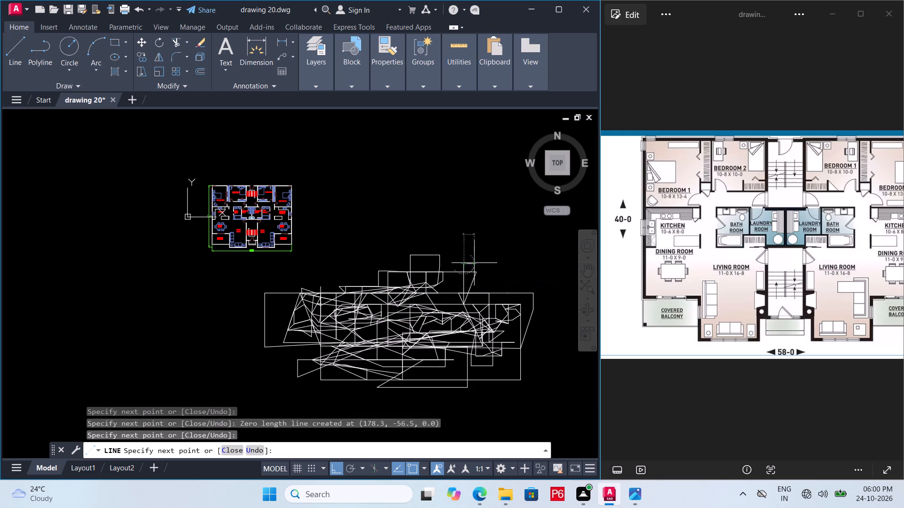
pyautogui.moveTo(478, 268); pyautogui.dragTo(484, 270)
pyautogui.click(487, 270)
pyautogui.click(485, 293)
pyautogui.moveTo(484, 294); pyautogui.dragTo(478, 299)
pyautogui.moveTo(469, 303); pyautogui.dragTo(462, 304)
# Loop the line chain below the narrow upright box and over the outline's top edge toward its upper right corner.
pyautogui.moveTo(456, 307); pyautogui.dragTo(461, 313)
pyautogui.moveTo(474, 321); pyautogui.dragTo(484, 323)
pyautogui.moveTo(487, 323); pyautogui.dragTo(500, 308)
pyautogui.click(502, 286)
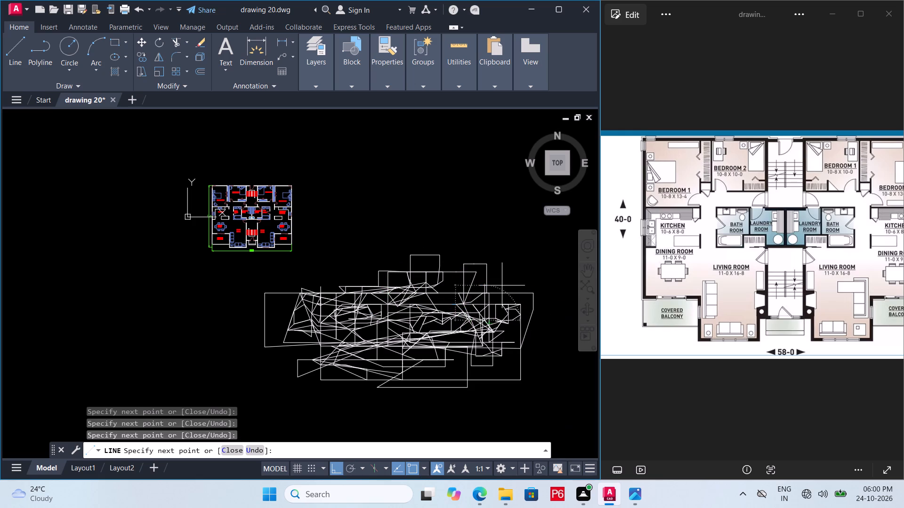
pyautogui.moveTo(500, 278); pyautogui.dragTo(515, 289)
pyautogui.moveTo(515, 289); pyautogui.dragTo(513, 297)
pyautogui.click(502, 313)
# Sweep the line chain leftward through the scribble's upper middle into the left cluster, then turn back toward the centre.
pyautogui.moveTo(496, 310); pyautogui.dragTo(488, 309)
pyautogui.click(438, 300)
pyautogui.click(428, 301)
pyautogui.moveTo(406, 301); pyautogui.dragTo(402, 301)
pyautogui.click(387, 299)
pyautogui.moveTo(386, 300); pyautogui.dragTo(374, 300)
pyautogui.click(363, 300)
pyautogui.click(348, 303)
pyautogui.click(336, 307)
pyautogui.doubleClick(333, 312)
pyautogui.moveTo(337, 318); pyautogui.dragTo(342, 319)
pyautogui.moveTo(369, 327); pyautogui.dragTo(373, 329)
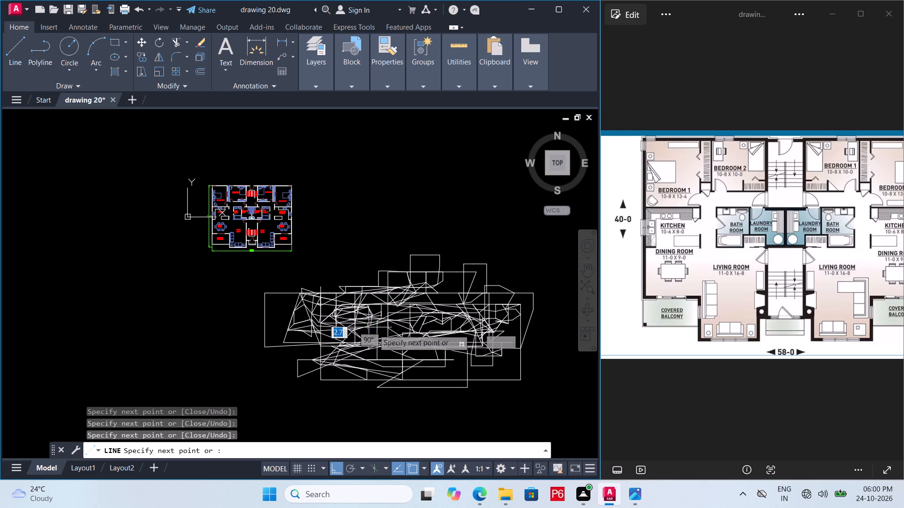
# Take the line chain right to the scribble's centre and back left into the left cluster.
pyautogui.moveTo(373, 329); pyautogui.dragTo(386, 324)
pyautogui.moveTo(392, 322); pyautogui.dragTo(408, 319)
pyautogui.click(413, 319)
pyautogui.moveTo(420, 318); pyautogui.dragTo(410, 320)
pyautogui.moveTo(408, 320); pyautogui.dragTo(366, 324)
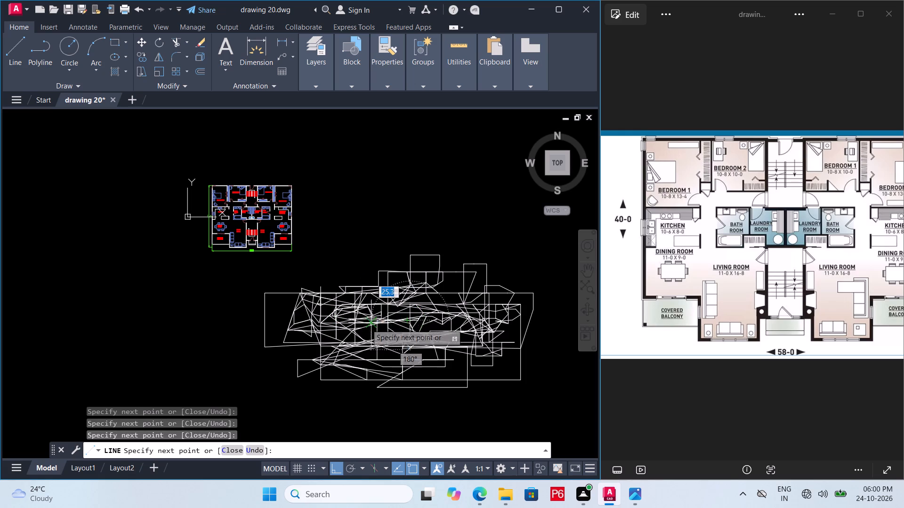
pyautogui.moveTo(365, 325); pyautogui.dragTo(351, 324)
pyautogui.moveTo(366, 324); pyautogui.dragTo(369, 323)
pyautogui.moveTo(337, 320); pyautogui.dragTo(330, 312)
# Loop the line chain down around the left cluster and rightward along its lower side.
pyautogui.moveTo(314, 309); pyautogui.dragTo(312, 314)
pyautogui.click(312, 330)
pyautogui.moveTo(314, 334); pyautogui.dragTo(320, 336)
pyautogui.moveTo(336, 341); pyautogui.dragTo(352, 341)
pyautogui.moveTo(358, 341); pyautogui.dragTo(379, 344)
pyautogui.moveTo(380, 344); pyautogui.dragTo(386, 340)
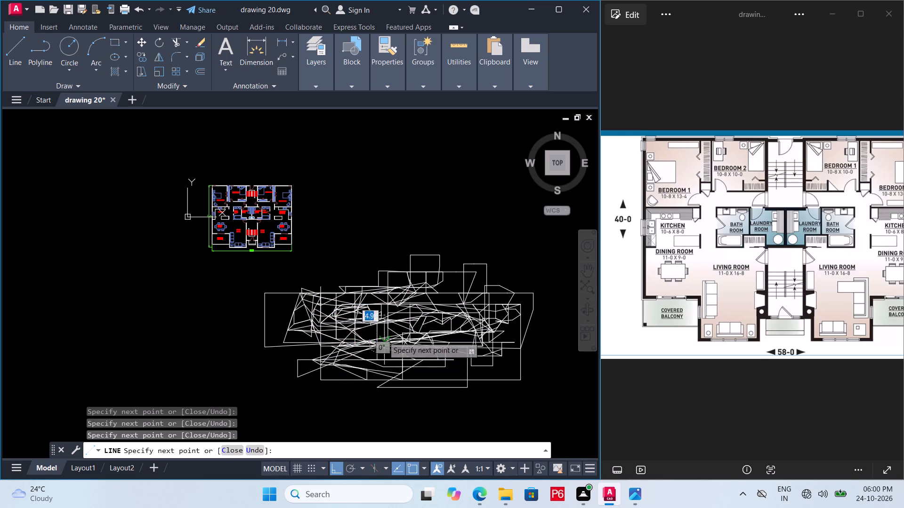
# Draw short zigzag chain segments from the left cluster's right side to the scribble's centre.
pyautogui.moveTo(369, 336); pyautogui.dragTo(366, 331)
pyautogui.moveTo(366, 330); pyautogui.dragTo(380, 328)
pyautogui.click(381, 328)
pyautogui.click(385, 330)
pyautogui.click(380, 334)
pyautogui.click(377, 336)
pyautogui.moveTo(381, 333); pyautogui.dragTo(398, 326)
pyautogui.click(402, 325)
pyautogui.moveTo(405, 329); pyautogui.dragTo(412, 323)
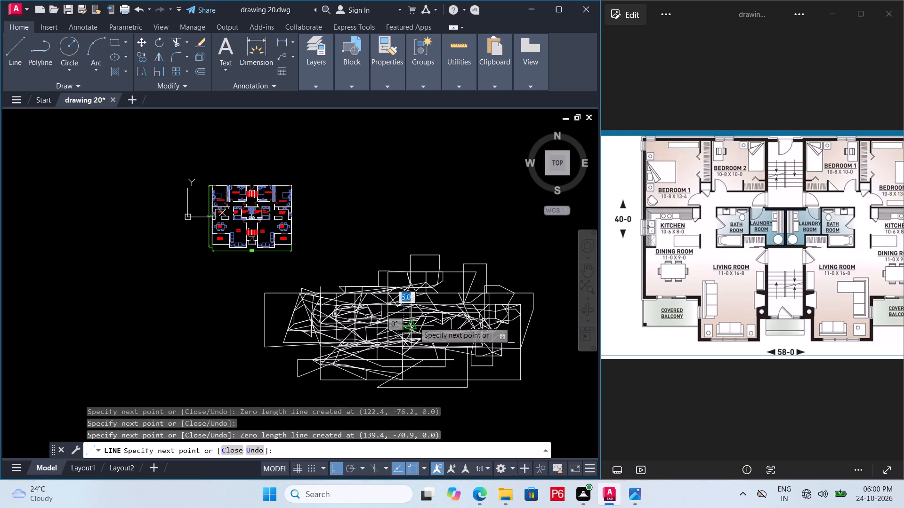
# Draw short chain segments up and rightward through the scribble's upper centre, below the small square box.
pyautogui.moveTo(414, 320); pyautogui.dragTo(407, 305)
pyautogui.moveTo(407, 304); pyautogui.dragTo(416, 303)
pyautogui.moveTo(420, 304); pyautogui.dragTo(432, 306)
pyautogui.click(433, 306)
pyautogui.click(435, 312)
pyautogui.moveTo(443, 308); pyautogui.dragTo(442, 298)
pyautogui.moveTo(442, 298); pyautogui.dragTo(452, 301)
pyautogui.moveTo(452, 301); pyautogui.dragTo(444, 294)
pyautogui.moveTo(439, 293); pyautogui.dragTo(439, 297)
pyautogui.click(432, 301)
pyautogui.moveTo(444, 302); pyautogui.dragTo(461, 298)
# Zigzag the line chain back and forth below the top boxes, ending toward the left cluster.
pyautogui.moveTo(466, 300); pyautogui.dragTo(419, 291)
pyautogui.click(415, 290)
pyautogui.moveTo(415, 295); pyautogui.dragTo(440, 295)
pyautogui.click(444, 296)
pyautogui.moveTo(445, 295); pyautogui.dragTo(409, 302)
pyautogui.moveTo(409, 302); pyautogui.dragTo(423, 303)
pyautogui.moveTo(425, 303); pyautogui.dragTo(440, 303)
pyautogui.moveTo(440, 303); pyautogui.dragTo(402, 296)
pyautogui.moveTo(403, 297); pyautogui.dragTo(422, 295)
pyautogui.moveTo(424, 296); pyautogui.dragTo(434, 304)
pyautogui.moveTo(435, 304); pyautogui.dragTo(410, 304)
pyautogui.moveTo(409, 304); pyautogui.dragTo(376, 311)
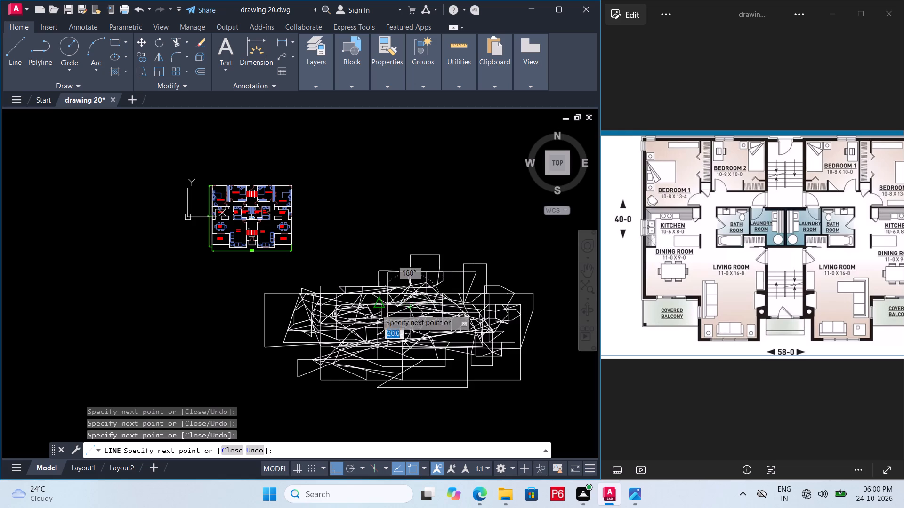
# Sweep the line chain leftward along the outline's top edge to its upper left corner.
pyautogui.moveTo(376, 311); pyautogui.dragTo(371, 307)
pyautogui.moveTo(371, 307); pyautogui.dragTo(349, 294)
pyautogui.moveTo(349, 294); pyautogui.dragTo(356, 285)
pyautogui.click(356, 284)
pyautogui.click(358, 288)
pyautogui.moveTo(344, 291); pyautogui.dragTo(331, 293)
pyautogui.moveTo(325, 295); pyautogui.dragTo(316, 297)
pyautogui.moveTo(307, 296); pyautogui.dragTo(297, 302)
pyautogui.moveTo(286, 302); pyautogui.dragTo(291, 309)
pyautogui.moveTo(294, 309); pyautogui.dragTo(302, 308)
pyautogui.moveTo(303, 308); pyautogui.dragTo(290, 301)
pyautogui.click(280, 296)
# Draw small crossing chain segments inside the outline's upper left corner.
pyautogui.moveTo(277, 294); pyautogui.dragTo(276, 302)
pyautogui.click(275, 309)
pyautogui.click(288, 308)
pyautogui.click(278, 307)
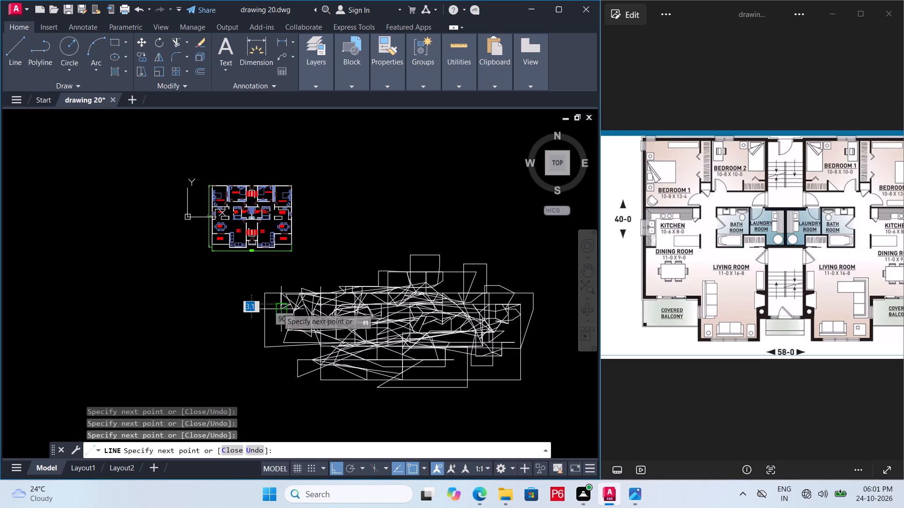
pyautogui.moveTo(270, 307); pyautogui.dragTo(270, 301)
pyautogui.moveTo(274, 298); pyautogui.dragTo(282, 294)
pyautogui.click(283, 293)
pyautogui.click(272, 299)
pyautogui.click(275, 303)
pyautogui.moveTo(275, 304); pyautogui.dragTo(270, 304)
pyautogui.moveTo(269, 304); pyautogui.dragTo(270, 295)
# Extend the zigzag chain segments downward just inside the outline's left edge.
pyautogui.moveTo(283, 289); pyautogui.dragTo(290, 301)
pyautogui.moveTo(290, 301); pyautogui.dragTo(272, 311)
pyautogui.click(270, 315)
pyautogui.moveTo(269, 317); pyautogui.dragTo(275, 321)
pyautogui.doubleClick(275, 321)
pyautogui.click(282, 316)
pyautogui.moveTo(267, 312); pyautogui.dragTo(266, 317)
pyautogui.moveTo(266, 317); pyautogui.dragTo(276, 318)
pyautogui.tripleClick(281, 317)
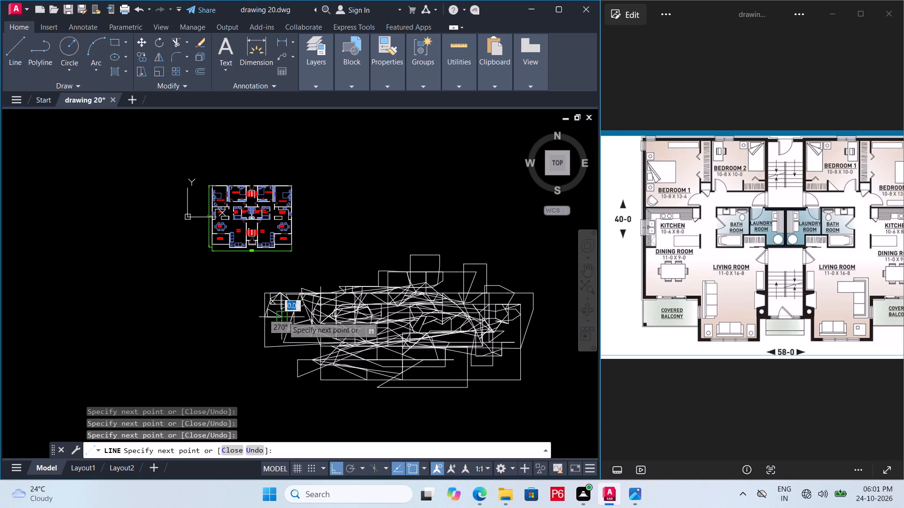
pyautogui.click(284, 314)
# Run long chain segments from the left edge zigzag across the scribble to its lower right side.
pyautogui.click(332, 307)
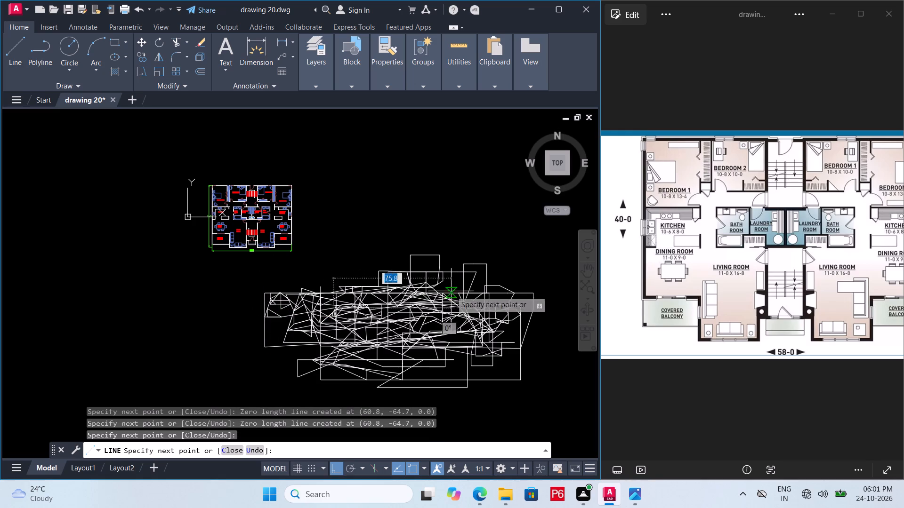
pyautogui.click(513, 349)
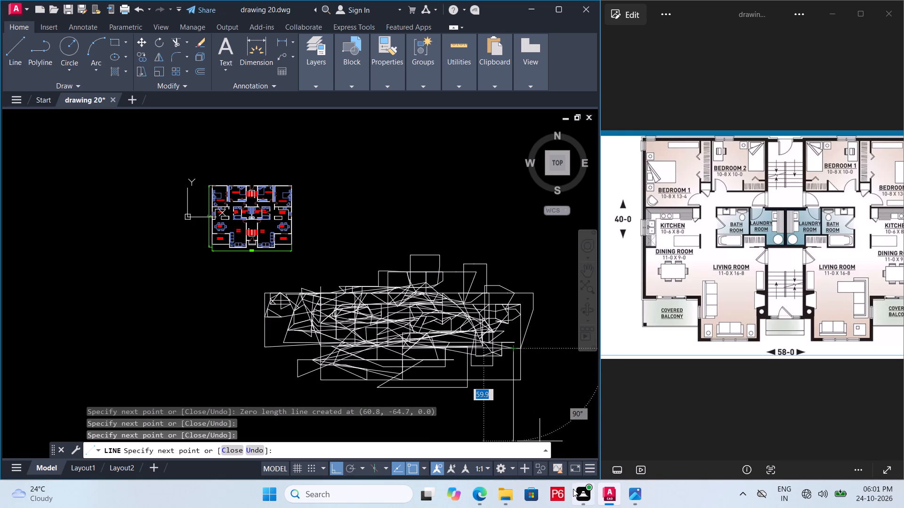
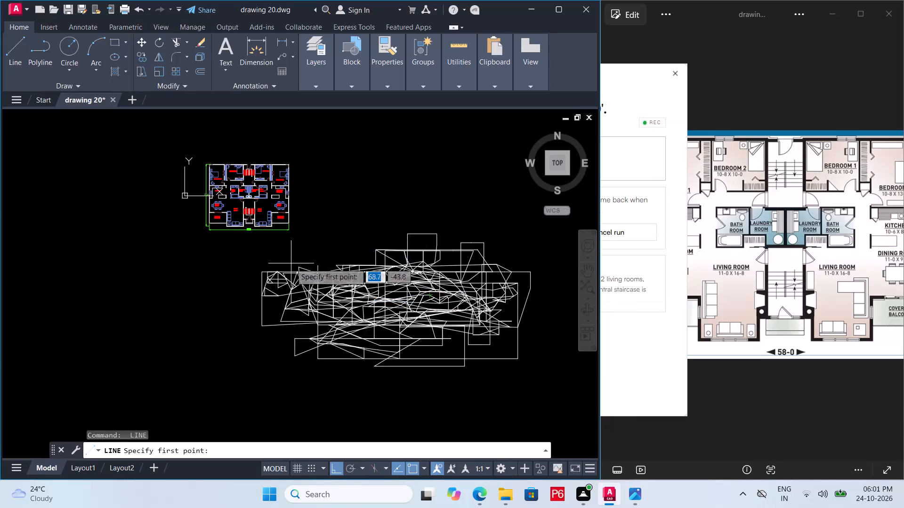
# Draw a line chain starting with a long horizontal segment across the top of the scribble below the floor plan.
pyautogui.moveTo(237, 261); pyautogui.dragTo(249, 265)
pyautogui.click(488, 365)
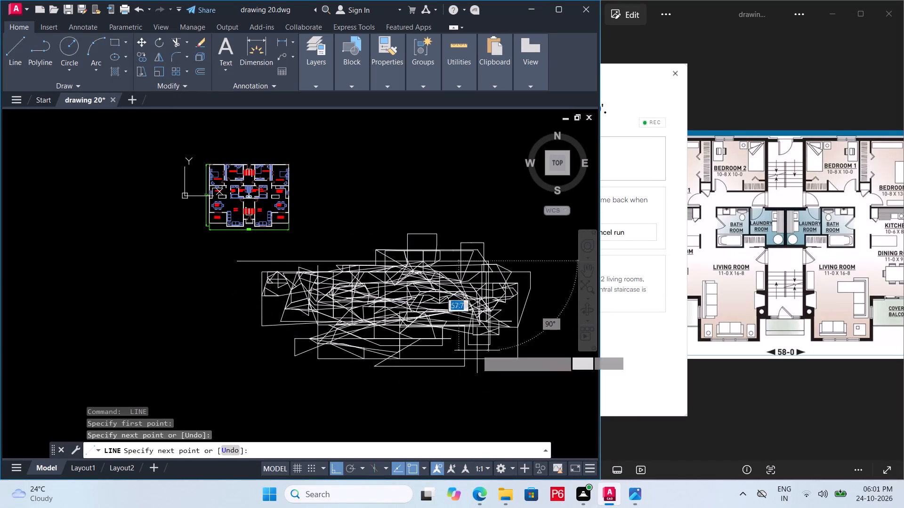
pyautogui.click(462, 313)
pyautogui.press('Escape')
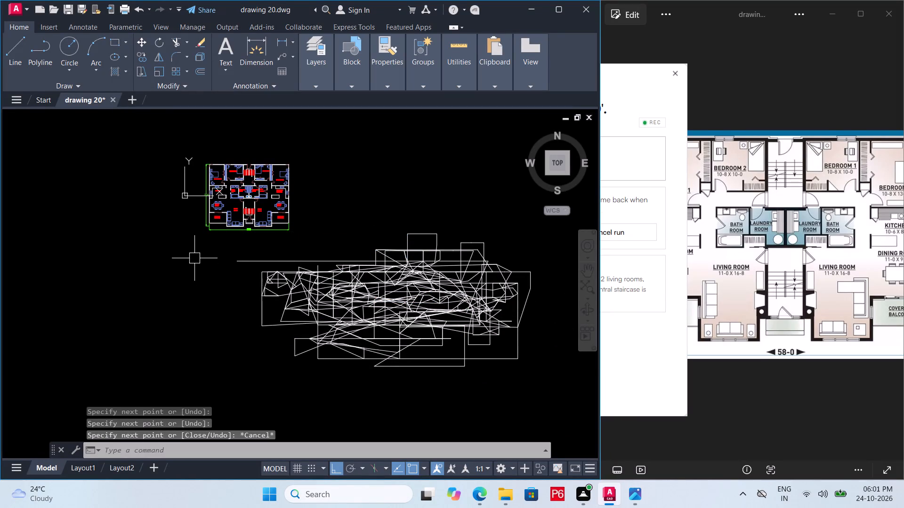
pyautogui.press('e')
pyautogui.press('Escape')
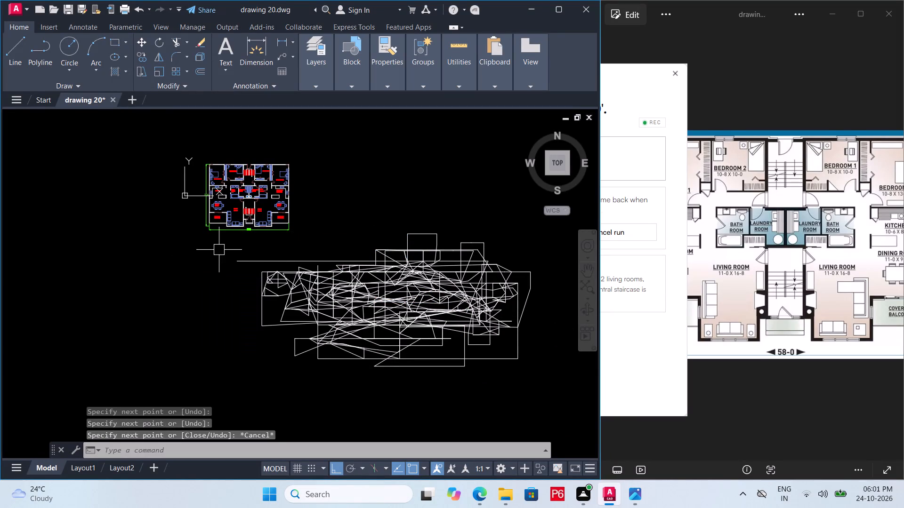
# Save the drawing.
pyautogui.hotkey('ctrl', 's')
pyautogui.hotkey('ctrl', 's')
pyautogui.hotkey('ctrl', 's')
# Erase all the freehand lines and rectangles drawn below the floor plan, including the leftover pieces around the scribble's edges.
pyautogui.click(216, 246)
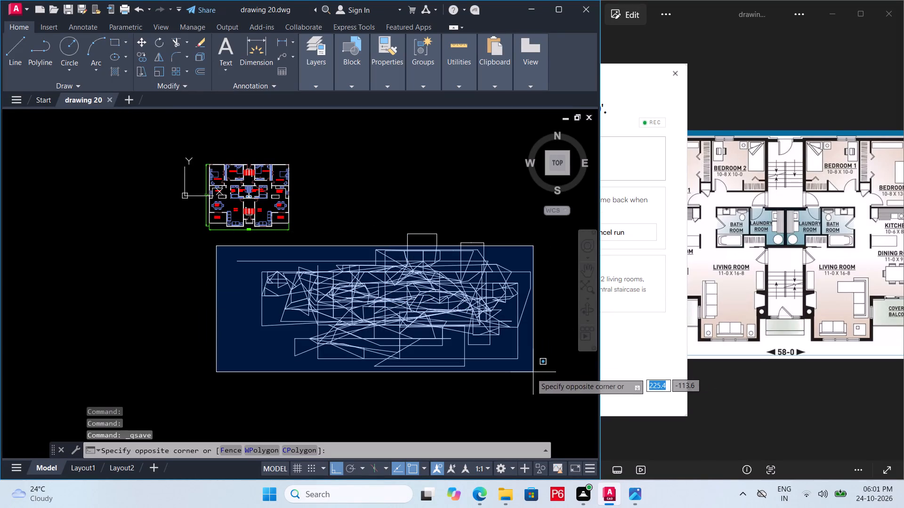
pyautogui.click(528, 378)
pyautogui.press('Delete')
pyautogui.moveTo(388, 225); pyautogui.dragTo(406, 232)
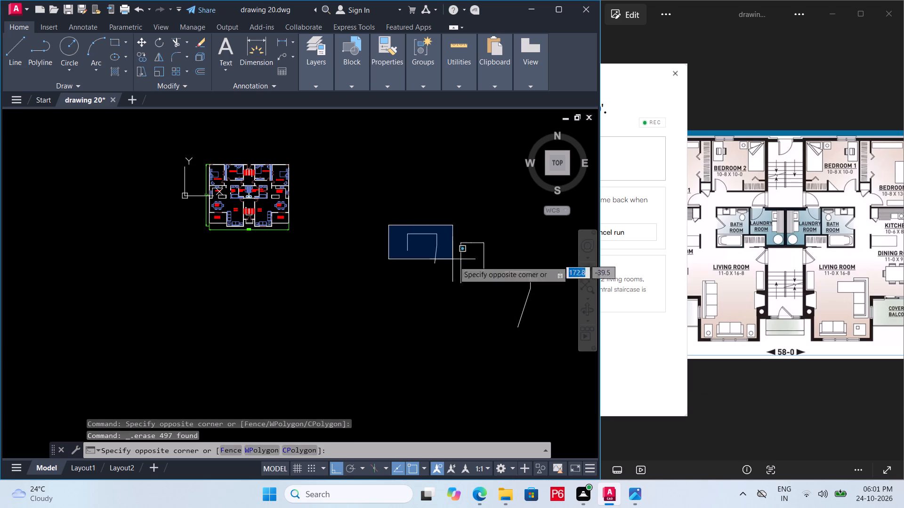
pyautogui.click(541, 372)
pyautogui.press('Delete')
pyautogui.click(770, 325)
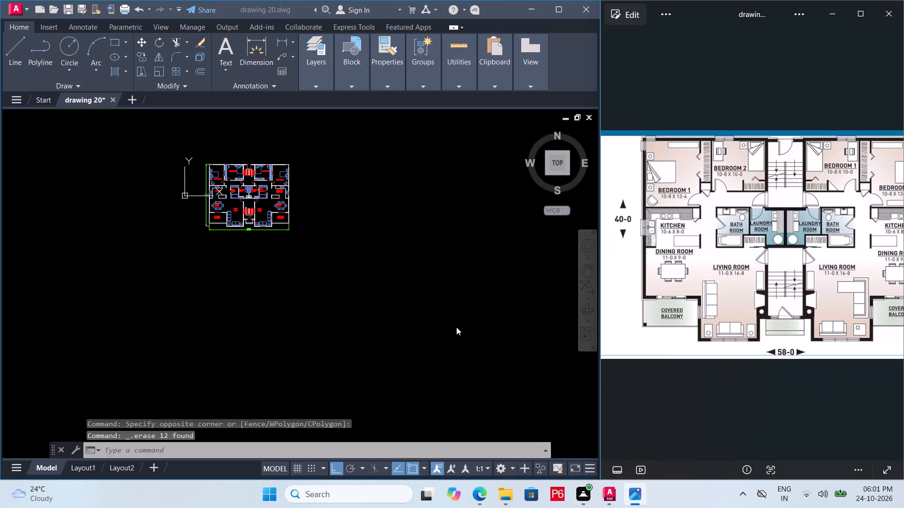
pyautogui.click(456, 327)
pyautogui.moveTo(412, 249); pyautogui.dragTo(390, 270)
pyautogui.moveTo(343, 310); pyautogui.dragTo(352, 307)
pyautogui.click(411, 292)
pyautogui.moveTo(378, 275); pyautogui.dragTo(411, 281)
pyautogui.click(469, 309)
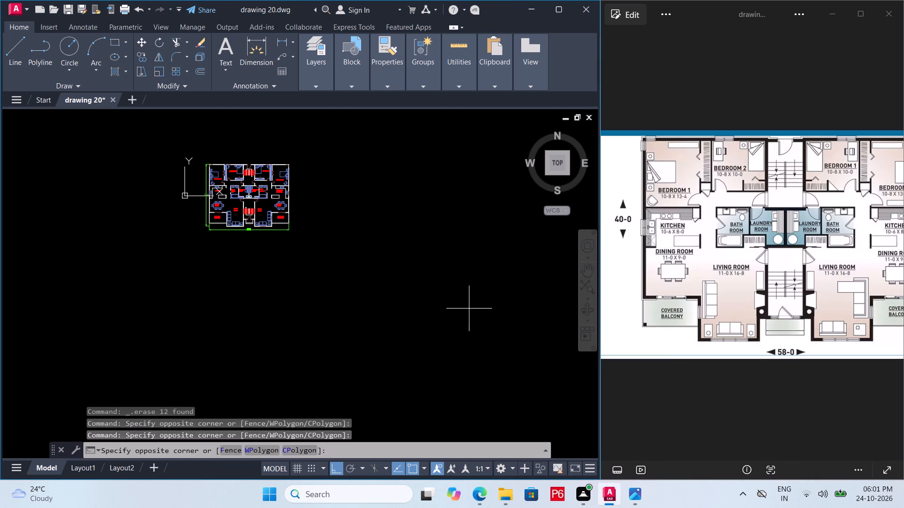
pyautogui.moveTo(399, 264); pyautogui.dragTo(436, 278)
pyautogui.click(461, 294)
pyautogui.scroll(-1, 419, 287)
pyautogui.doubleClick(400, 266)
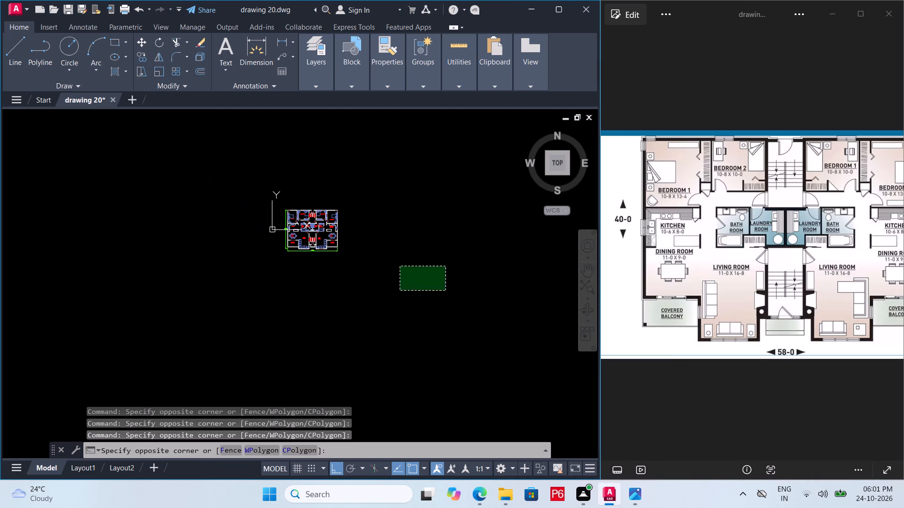
# Examine the floor plan's rooms, labels, furniture and stairs against the reference image.
pyautogui.scroll(3, 279, 233)
pyautogui.moveTo(374, 245); pyautogui.dragTo(390, 267, button='middle')
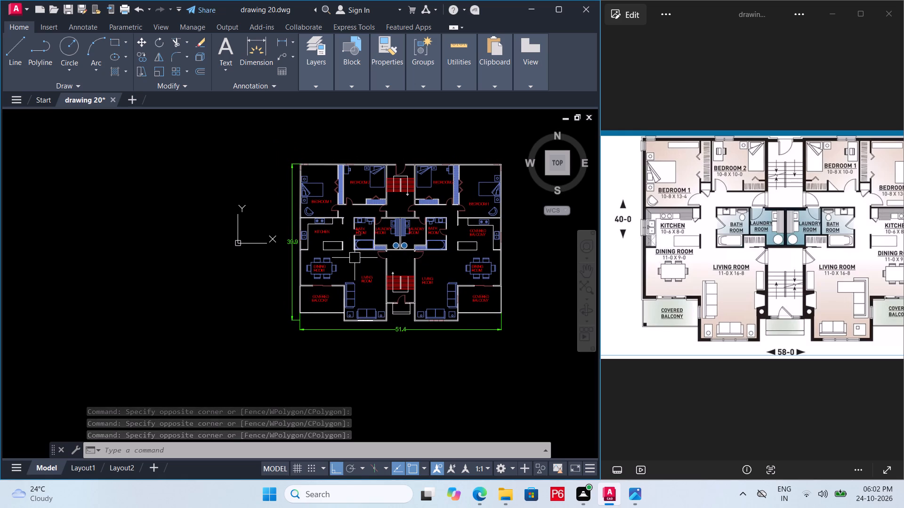
pyautogui.moveTo(372, 259); pyautogui.dragTo(333, 251, button='middle')
pyautogui.moveTo(422, 253); pyautogui.dragTo(408, 251, button='middle')
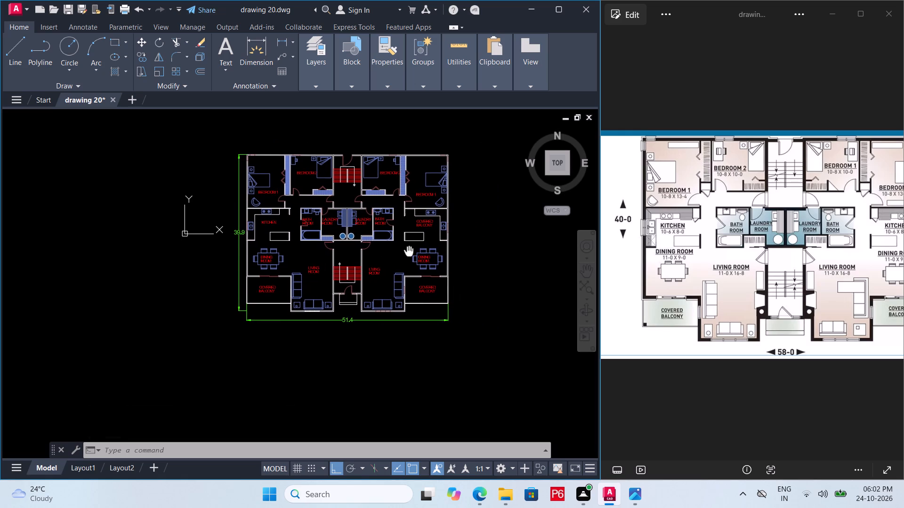
pyautogui.moveTo(408, 251); pyautogui.dragTo(374, 250, button='middle')
pyautogui.scroll(4, 307, 275)
pyautogui.scroll(-1, 308, 255)
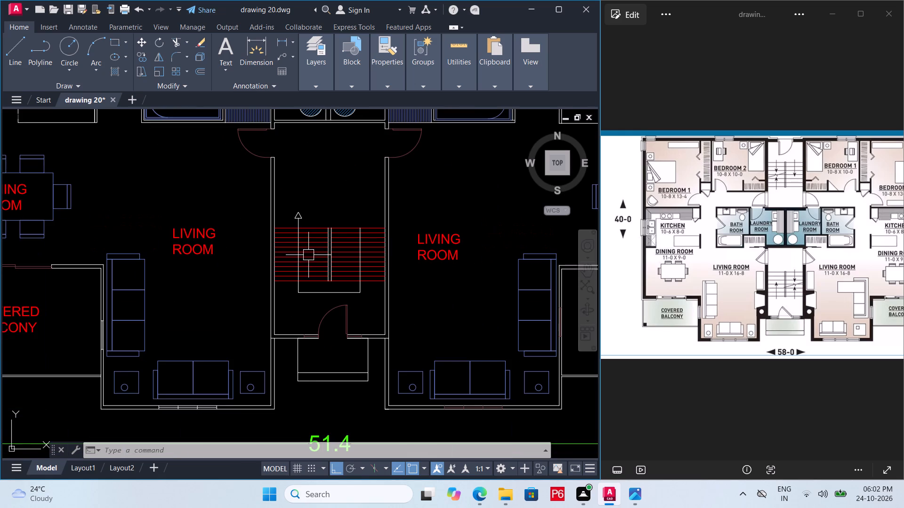
pyautogui.scroll(-1, 308, 255)
pyautogui.moveTo(308, 255); pyautogui.dragTo(305, 274, button='middle')
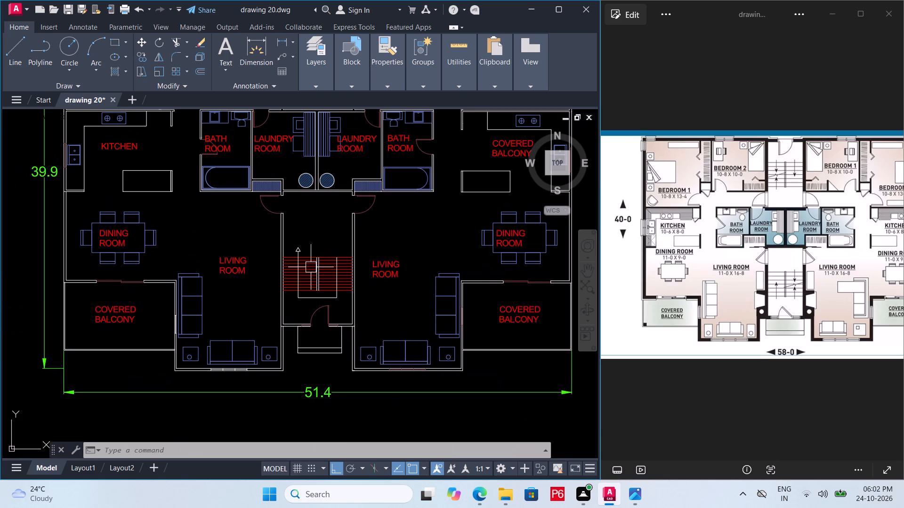
pyautogui.moveTo(384, 218); pyautogui.dragTo(341, 246, button='middle')
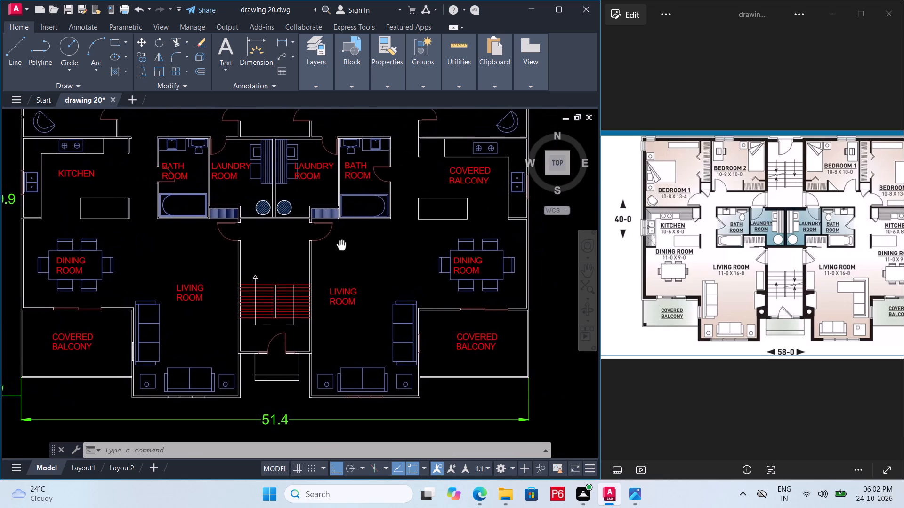
pyautogui.moveTo(341, 246); pyautogui.dragTo(452, 388, button='middle')
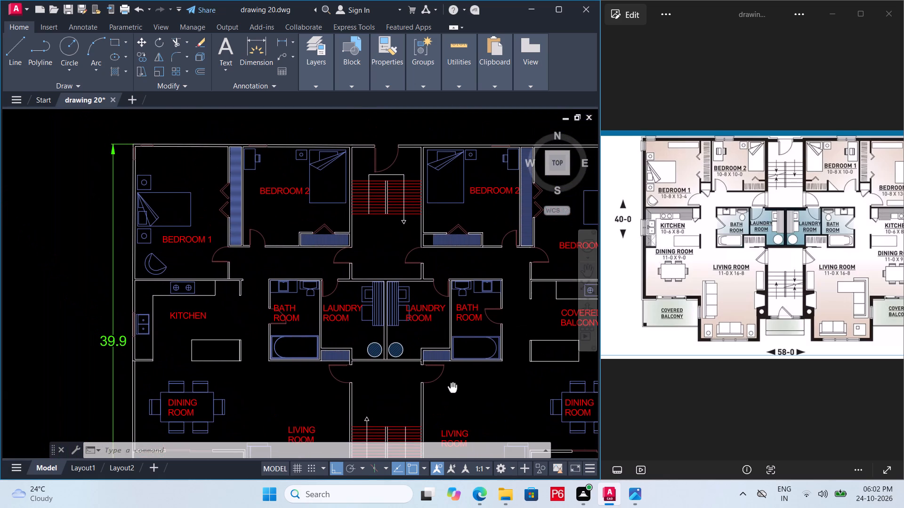
pyautogui.moveTo(452, 388); pyautogui.dragTo(420, 362, button='middle')
pyautogui.moveTo(417, 273); pyautogui.dragTo(403, 270, button='middle')
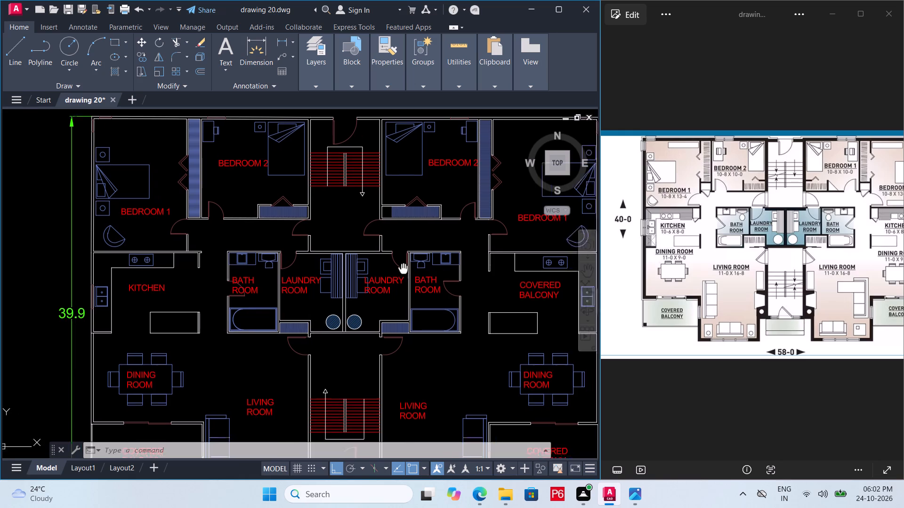
pyautogui.moveTo(403, 270); pyautogui.dragTo(304, 216, button='middle')
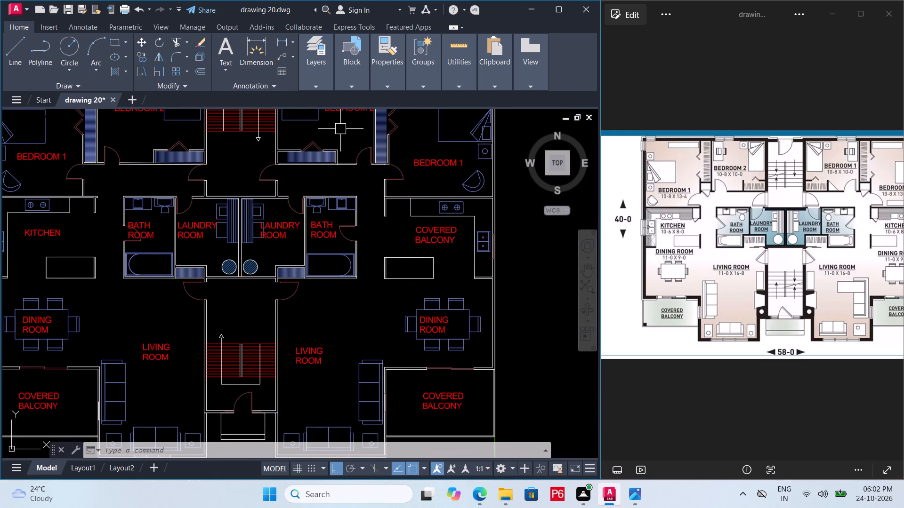
# Relabel the bedroom beside the upper staircase in the right-hand apartment as BEDROOM 1.
pyautogui.moveTo(340, 133); pyautogui.dragTo(332, 197, button='middle')
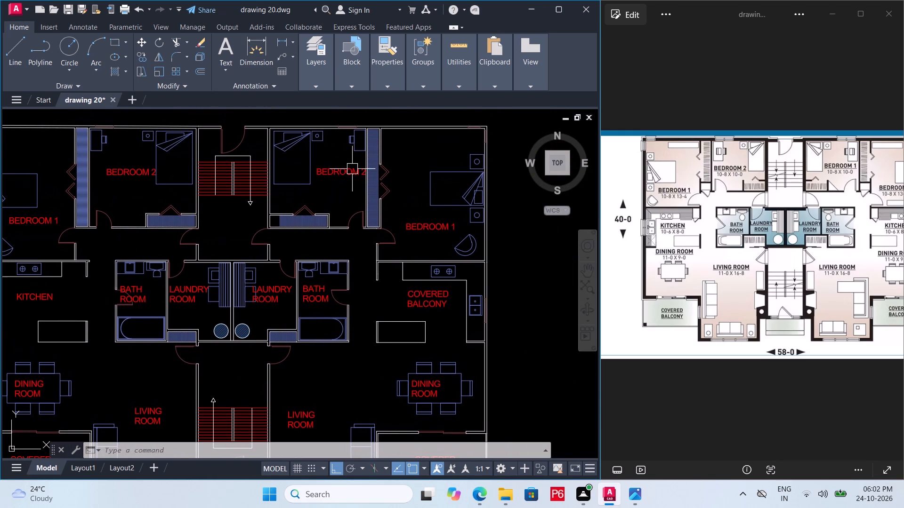
pyautogui.doubleClick(352, 169)
pyautogui.click(359, 172)
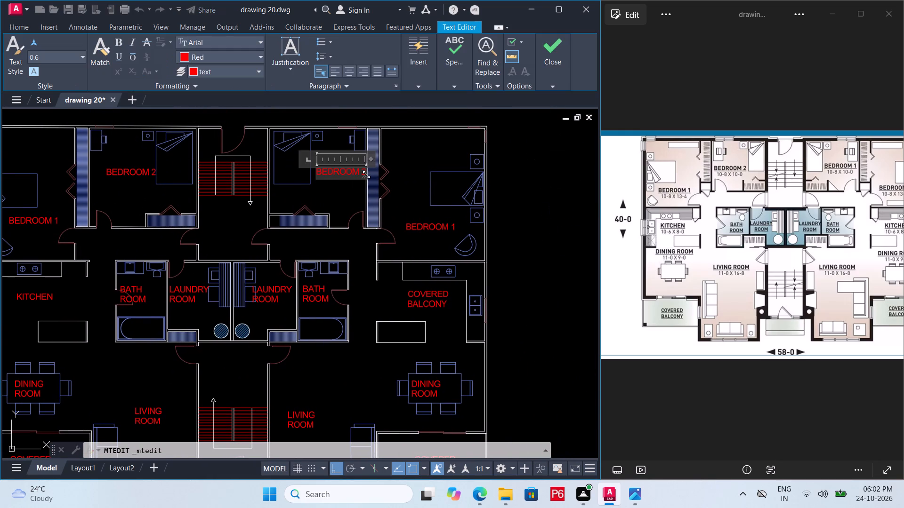
pyautogui.press('Right')
pyautogui.press('BackSpace')
pyautogui.press('Right')
pyautogui.press('BackSpace')
pyautogui.press('space')
pyautogui.press('1')
pyautogui.scroll(-1, 305, 172)
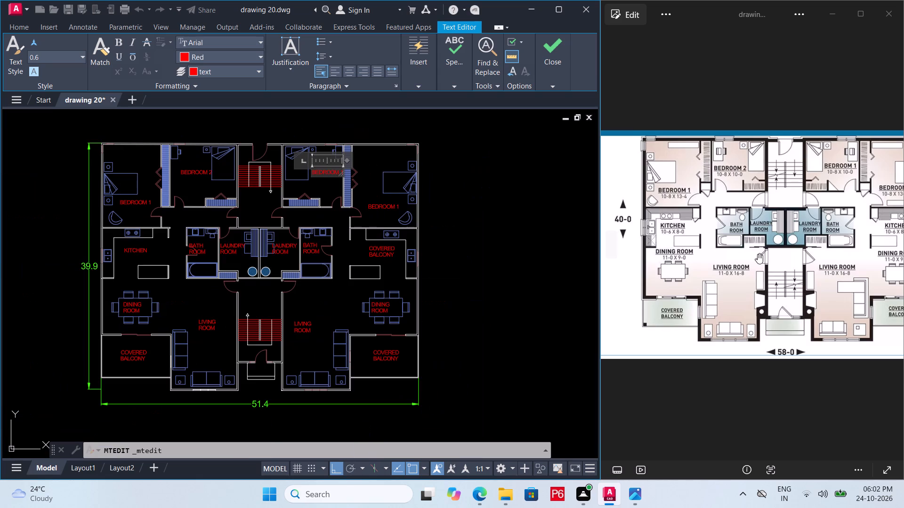
pyautogui.scroll(-1, 785, 258)
pyautogui.click(390, 204)
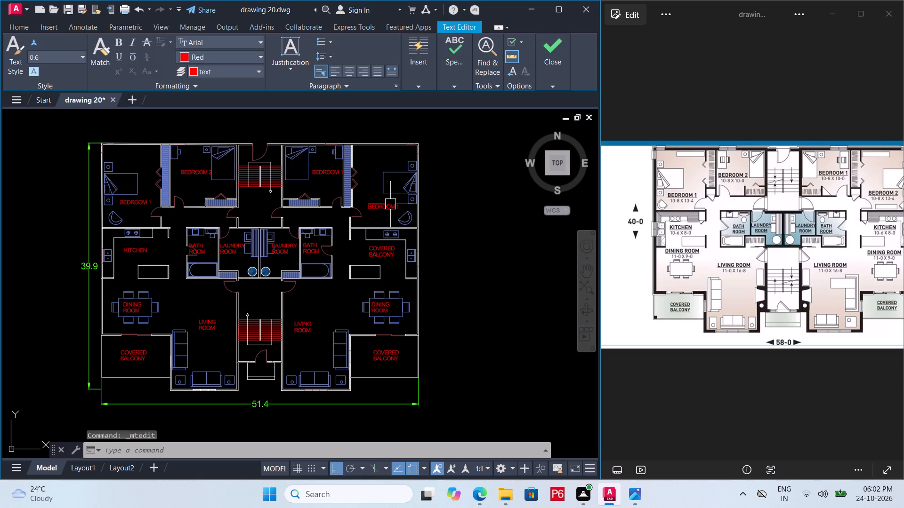
# Relabel the outer corner bedroom of the right-hand apartment as BEDROOM 2.
pyautogui.doubleClick(393, 203)
pyautogui.scroll(3, 395, 206)
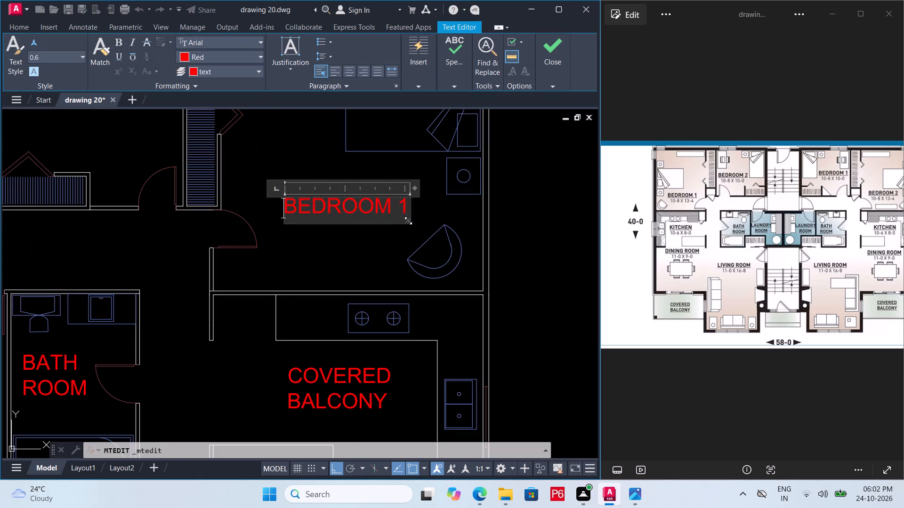
pyautogui.press('Right')
pyautogui.press('Right')
pyautogui.press('Right')
pyautogui.press('Right')
pyautogui.press('Right')
pyautogui.press('Right')
pyautogui.press('Right')
pyautogui.press('Right')
pyautogui.press('Right')
pyautogui.press('Right')
pyautogui.press('Right')
pyautogui.press('Right')
pyautogui.press('Right')
pyautogui.press('BackSpace')
pyautogui.press('2')
pyautogui.click(463, 218)
# Replace the text in the right-hand apartment's kitchen area, below its Bedroom 2, with KITCHEN.
pyautogui.scroll(-2, 412, 189)
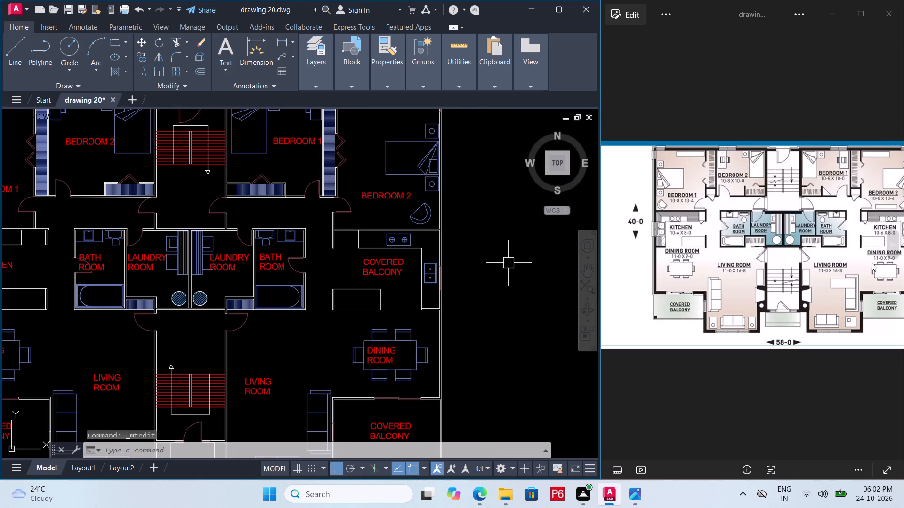
pyautogui.scroll(-1, 828, 263)
pyautogui.click(381, 268)
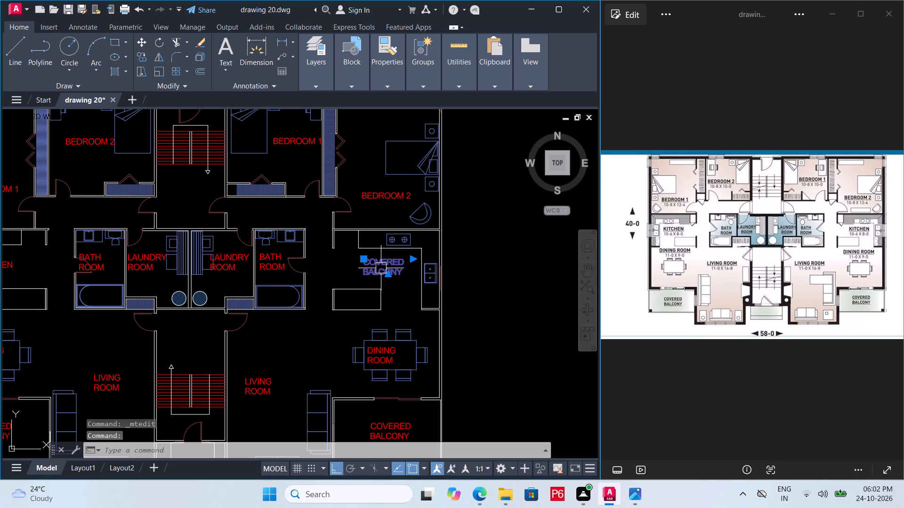
pyautogui.click(381, 268)
pyautogui.click(404, 272)
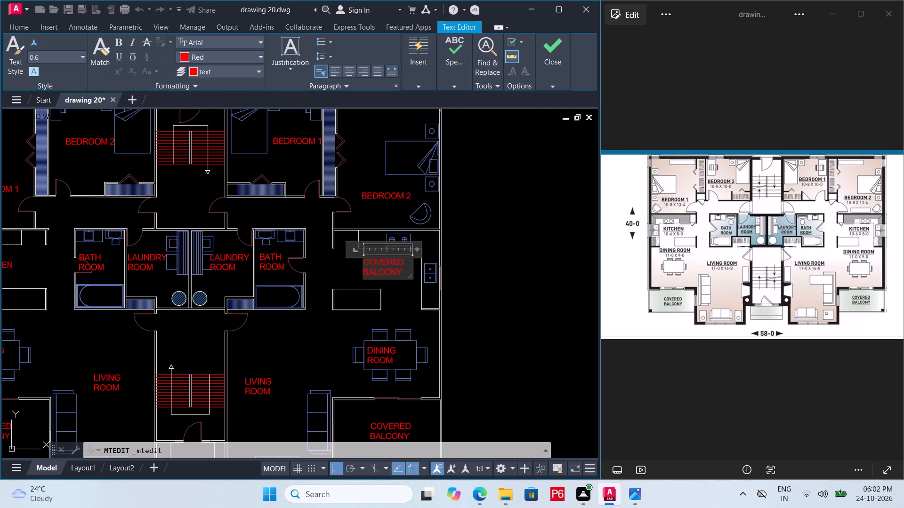
pyautogui.press('BackSpace')
pyautogui.press('BackSpace')
pyautogui.press('BackSpace')
pyautogui.press('BackSpace')
pyautogui.press('BackSpace')
pyautogui.press('BackSpace')
pyautogui.press('BackSpace')
pyautogui.press('BackSpace')
pyautogui.press('BackSpace')
pyautogui.press('BackSpace')
pyautogui.press('BackSpace')
pyautogui.press('BackSpace')
pyautogui.press('BackSpace')
pyautogui.press('BackSpace')
pyautogui.press('BackSpace')
pyautogui.press('BackSpace')
pyautogui.press('BackSpace')
pyautogui.press('BackSpace')
pyautogui.press('BackSpace')
pyautogui.press('BackSpace')
pyautogui.press('l')
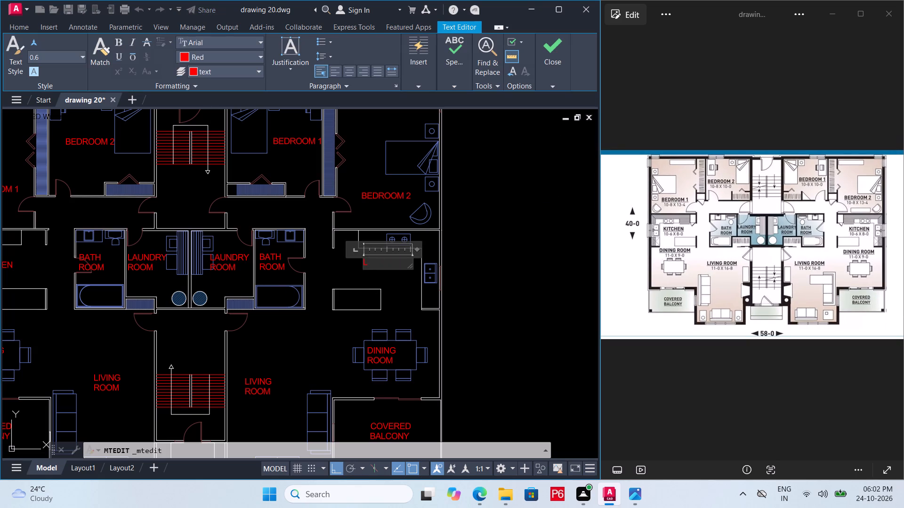
pyautogui.press('BackSpace')
pyautogui.write('KITCHEN')
pyautogui.click(406, 283)
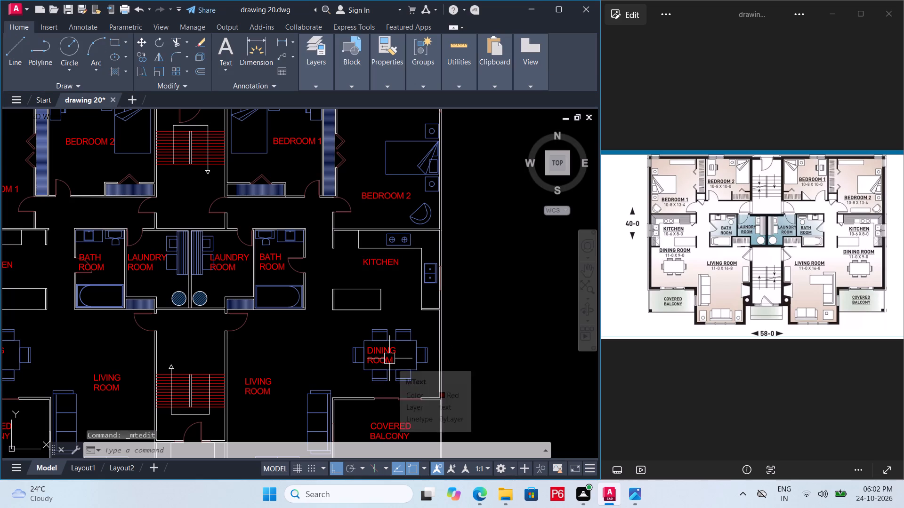
# Save the drawing with the corrected room labels.
pyautogui.scroll(-1, 428, 352)
pyautogui.moveTo(432, 349); pyautogui.dragTo(479, 331, button='middle')
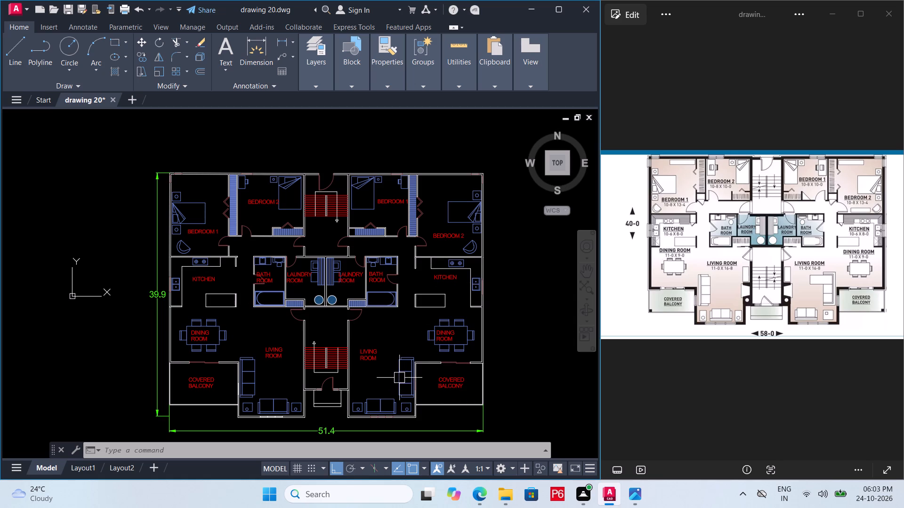
pyautogui.hotkey('ctrl', 's')
pyautogui.hotkey('ctrl', 's')
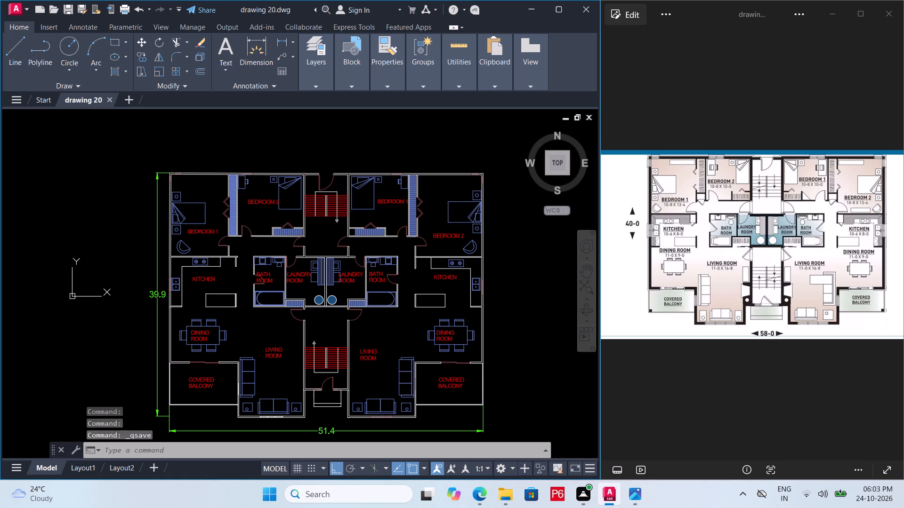
pyautogui.hotkey('ctrl', 's')
# Check the interior dimensions of the left-hand apartment's Bedroom 1 with the Quick measure tool.
pyautogui.moveTo(316, 362); pyautogui.dragTo(408, 337, button='middle')
pyautogui.scroll(-1, 316, 362)
pyautogui.scroll(1, 408, 337)
pyautogui.click(456, 80)
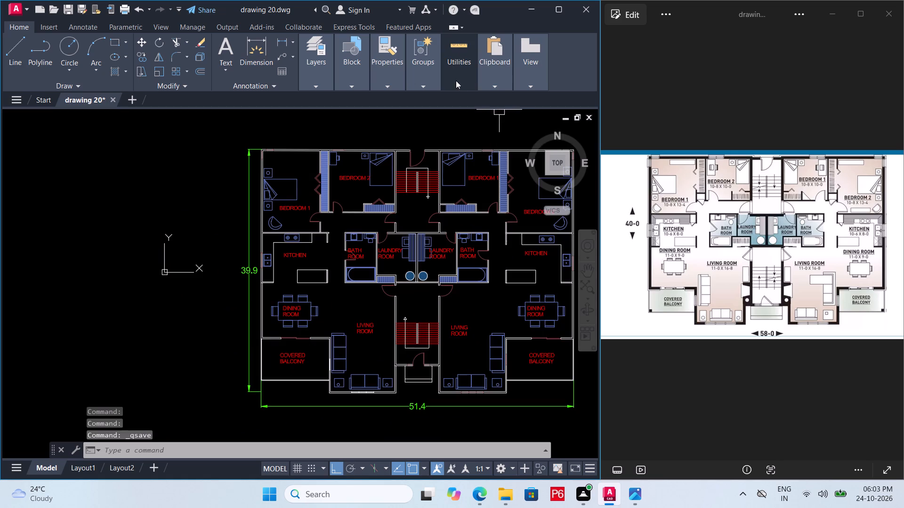
pyautogui.click(464, 102)
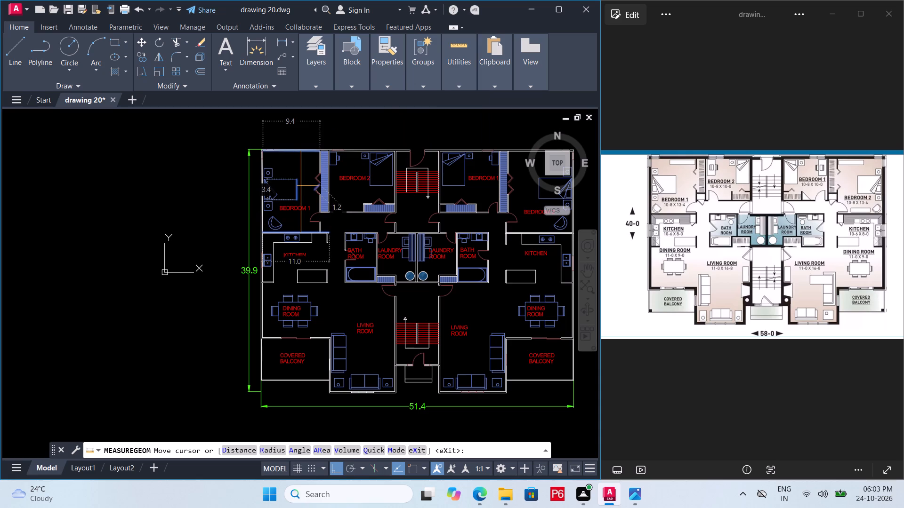
pyautogui.scroll(2, 301, 186)
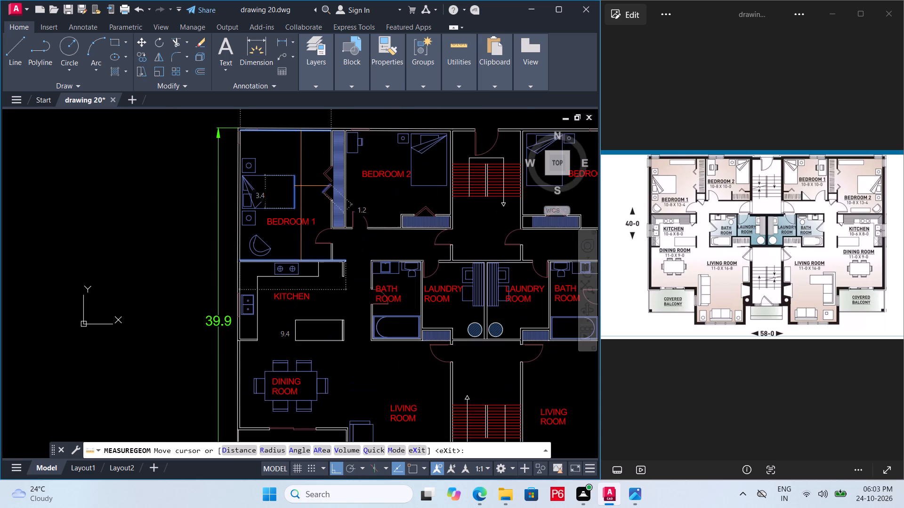
pyautogui.moveTo(311, 188); pyautogui.dragTo(343, 240, button='middle')
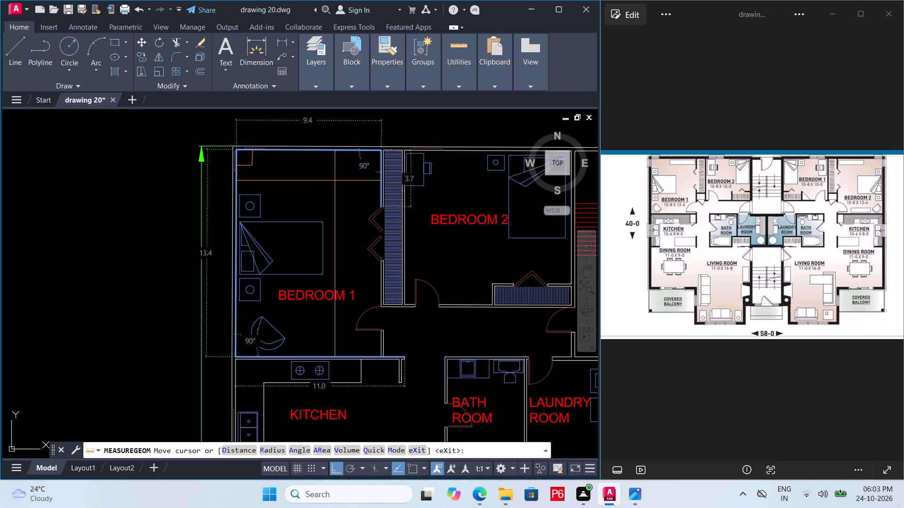
pyautogui.press('Escape')
# Add a second line reading 10.8X13.4 to the BEDROOM 1 label of the left-hand apartment.
pyautogui.doubleClick(339, 291)
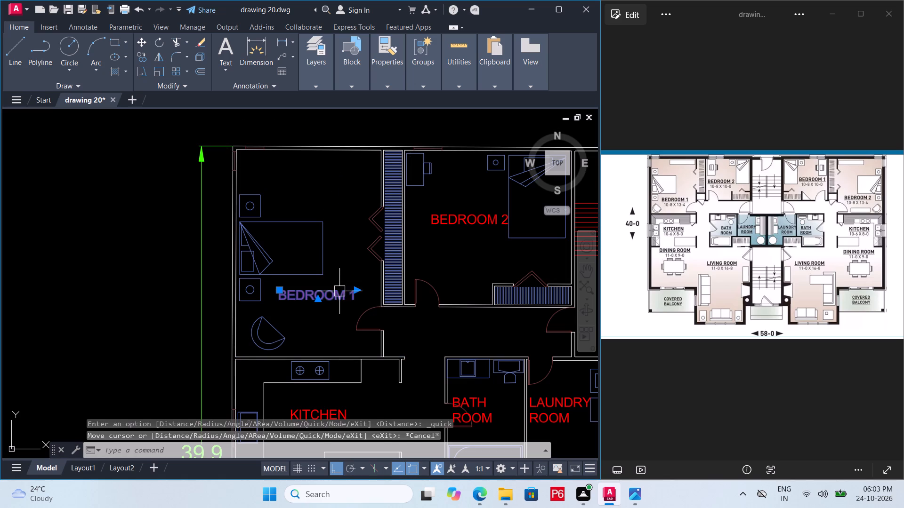
pyautogui.click(353, 294)
pyautogui.click(351, 294)
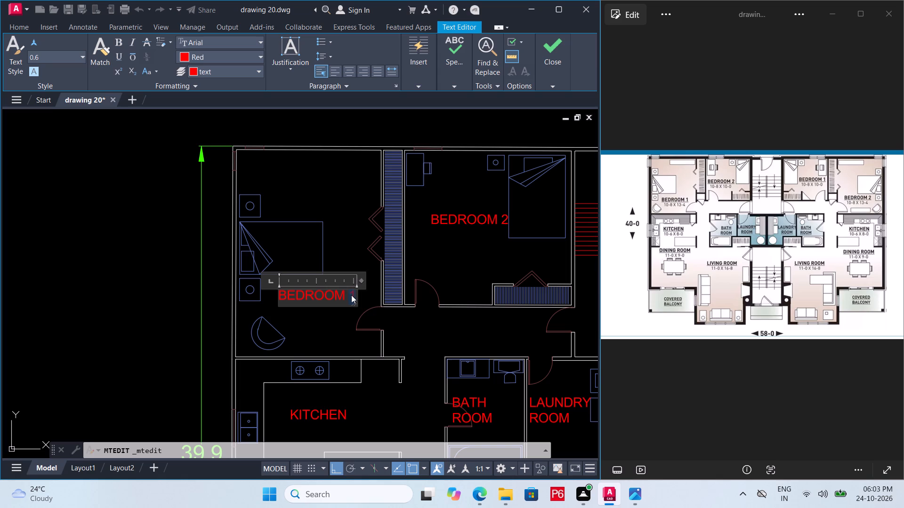
pyautogui.click(353, 301)
pyautogui.press('Right')
pyautogui.press('Return')
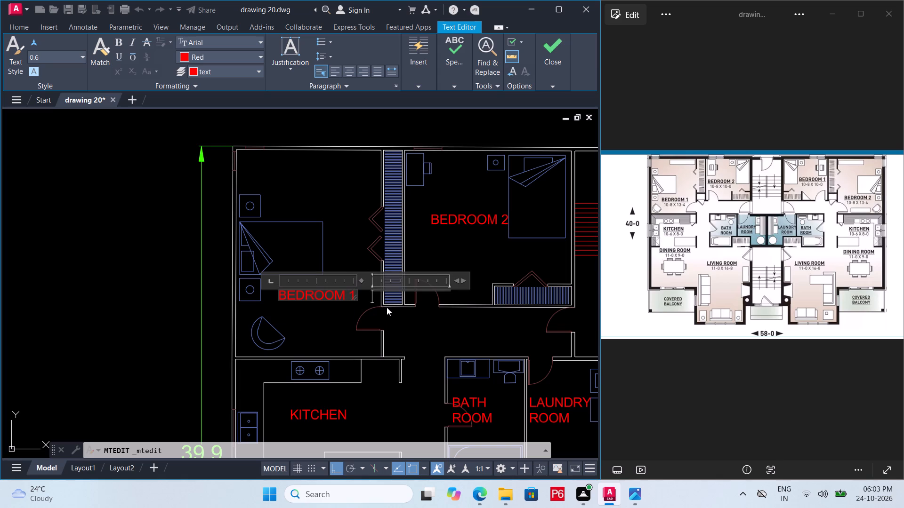
pyautogui.press('Return')
pyautogui.hotkey('ctrl', 'z')
pyautogui.hotkey('ctrl', 'z')
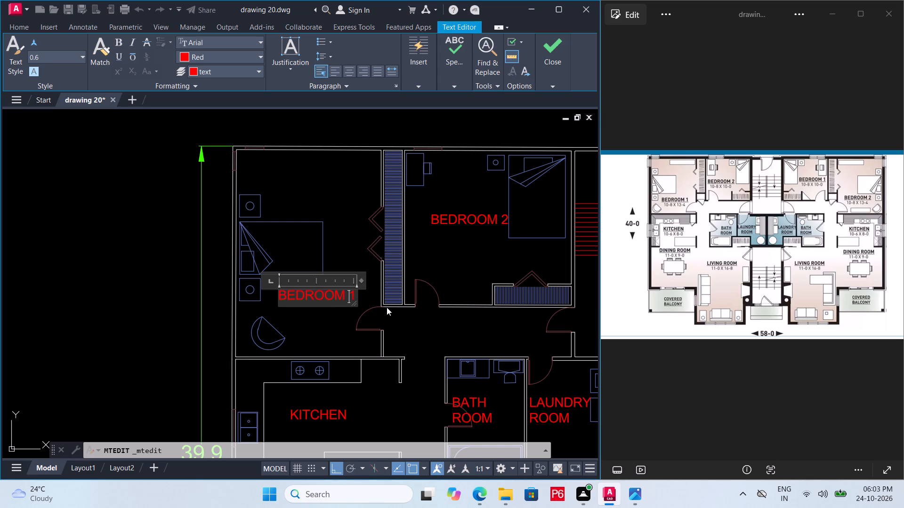
pyautogui.press('Right')
pyautogui.press('Return')
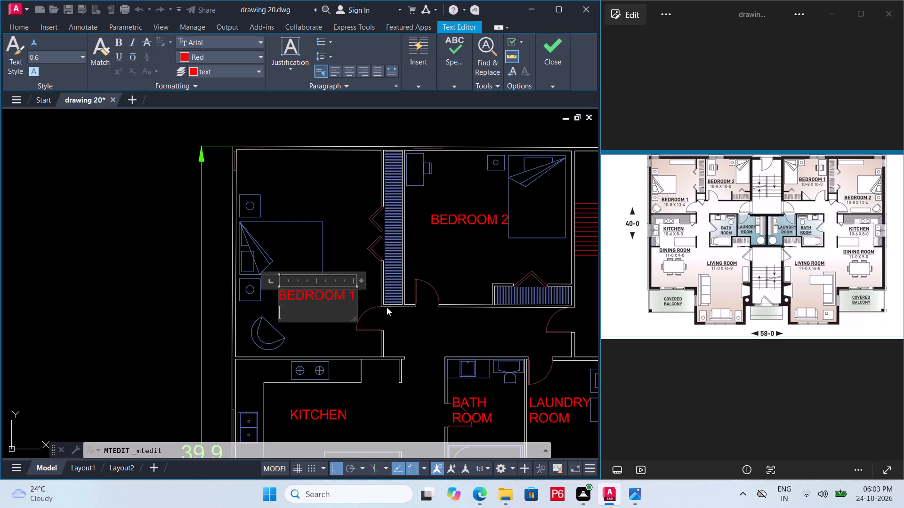
pyautogui.write('10')
pyautogui.write('.8')
pyautogui.press('x')
pyautogui.write('13..4')
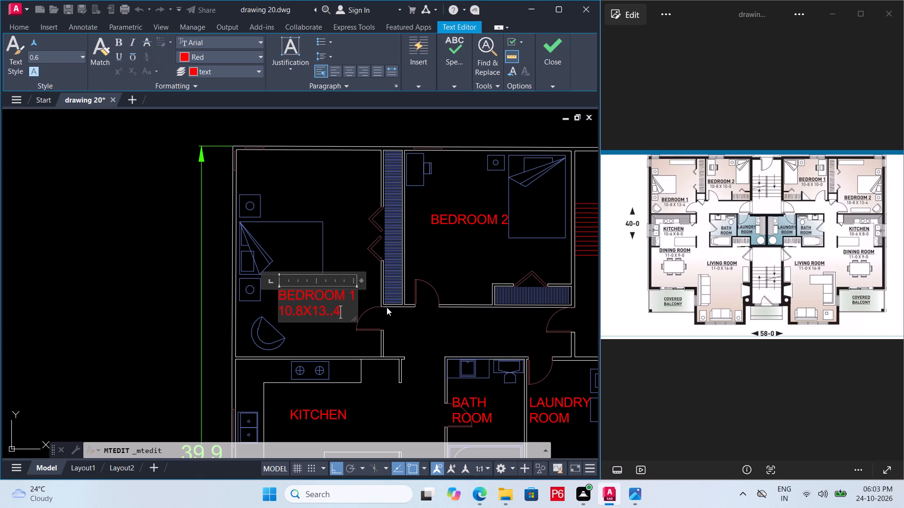
pyautogui.press('BackSpace')
pyautogui.press('BackSpace')
pyautogui.press('4')
pyautogui.click(481, 330)
# Add the size 10.8X10 on a new line under the left-hand apartment's BEDROOM 2 label.
pyautogui.doubleClick(481, 221)
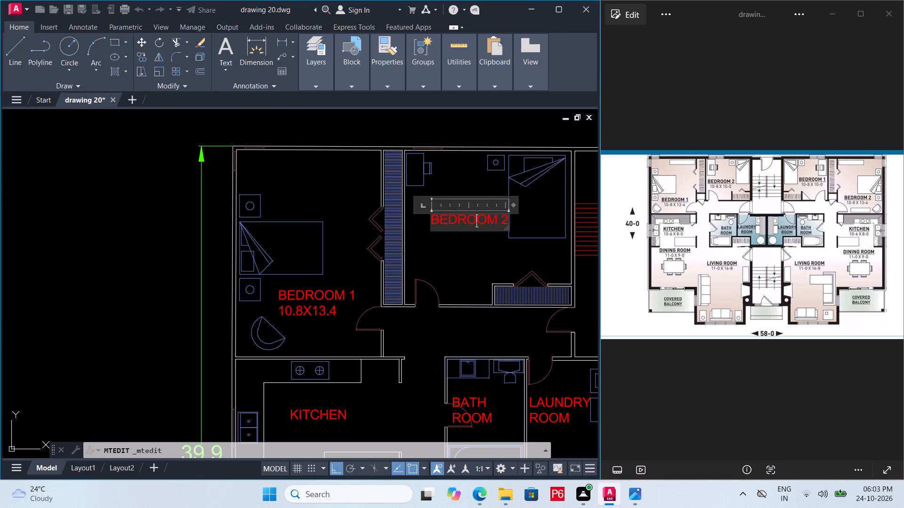
pyautogui.scroll(2, 527, 226)
pyautogui.press('Right')
pyautogui.press('Right')
pyautogui.press('Right')
pyautogui.press('Right')
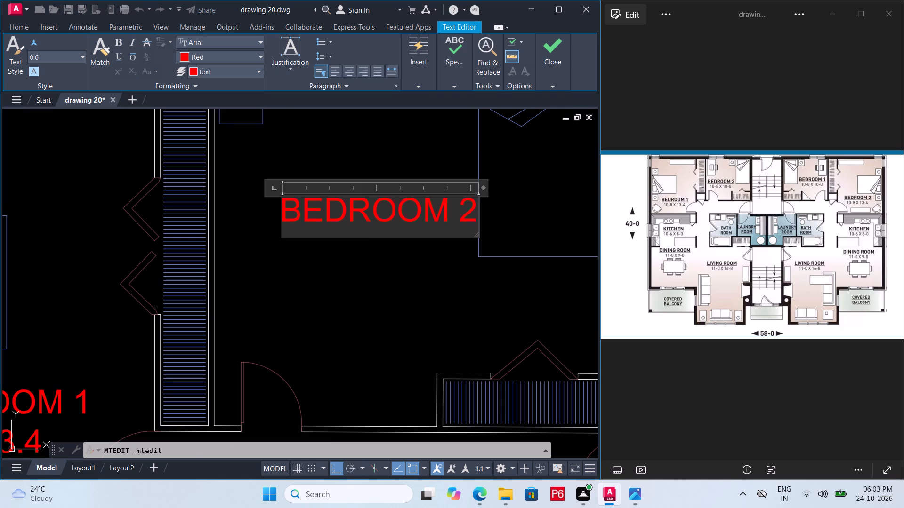
pyautogui.press('Return')
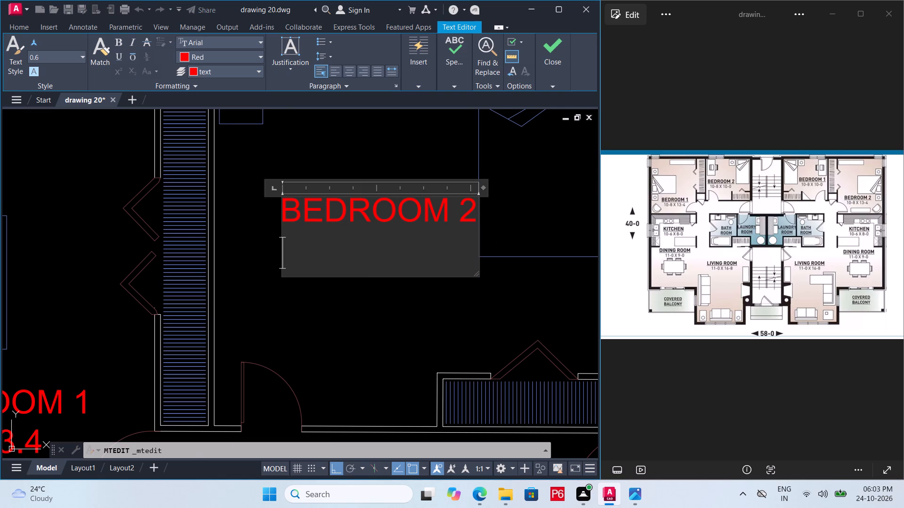
pyautogui.write('10.8')
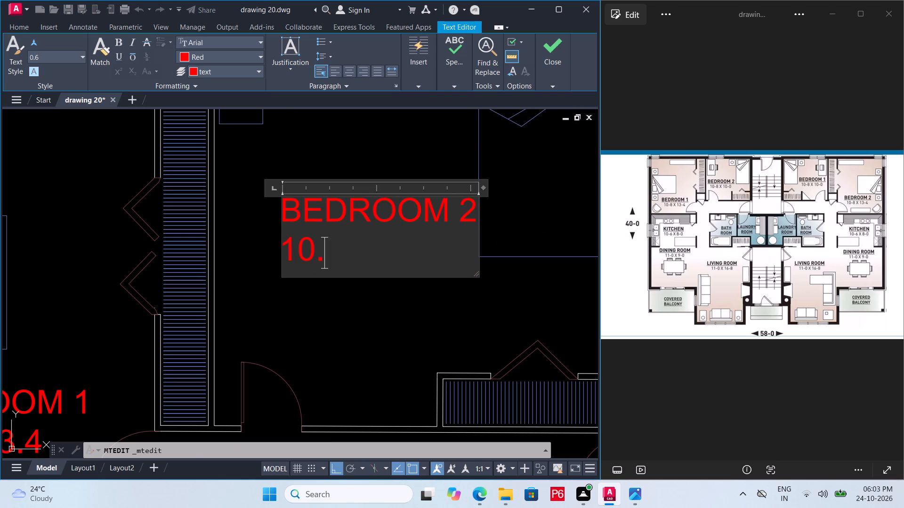
pyautogui.press('x')
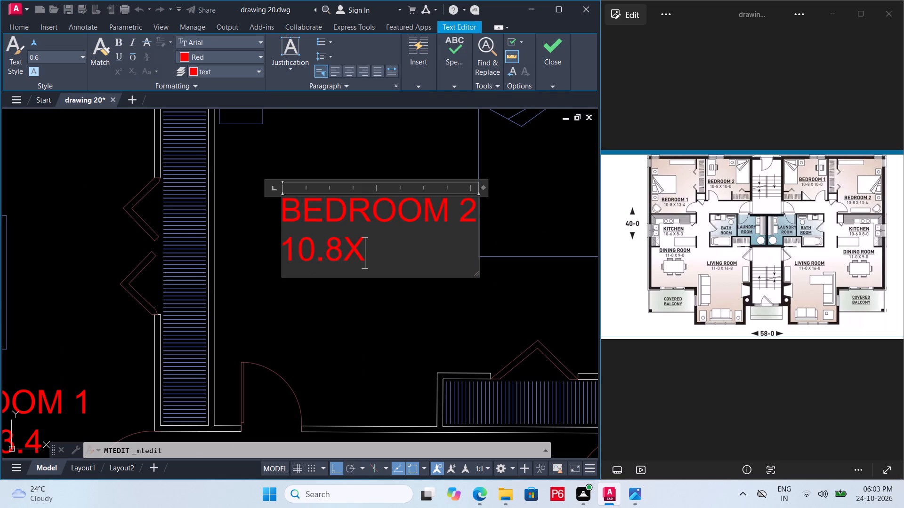
pyautogui.write('10')
pyautogui.click(405, 333)
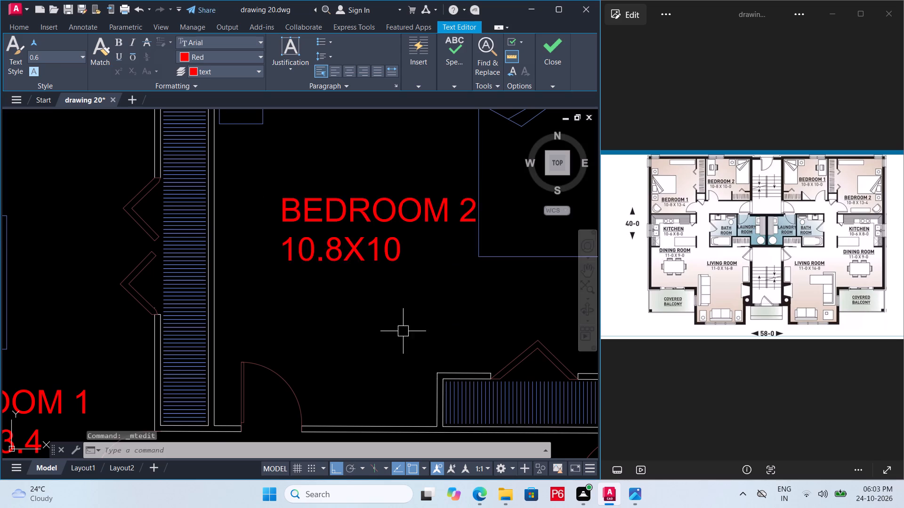
# Add the size 10.8X10 on a new line under the right-hand apartment's BEDROOM 1 label.
pyautogui.scroll(-1, 323, 269)
pyautogui.scroll(-2, 385, 251)
pyautogui.moveTo(313, 229); pyautogui.dragTo(86, 238, button='middle')
pyautogui.scroll(2, 287, 246)
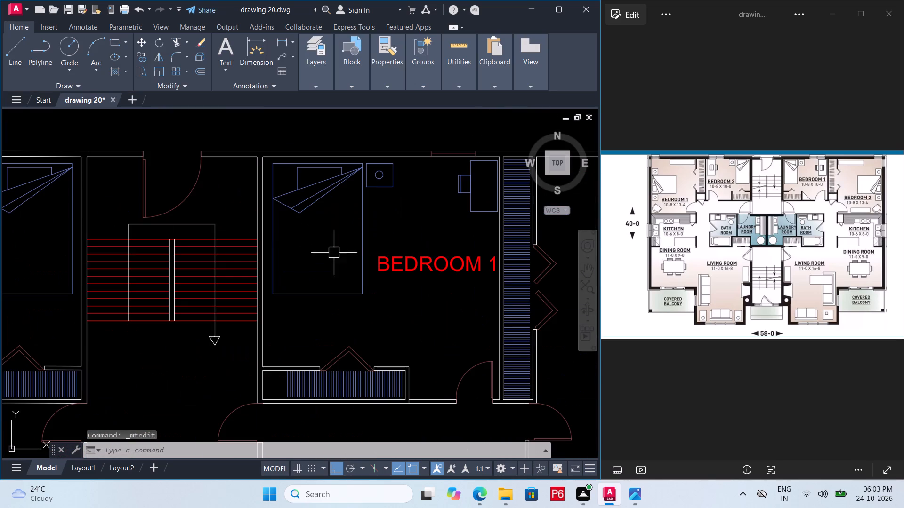
pyautogui.doubleClick(444, 260)
pyautogui.scroll(3, 477, 273)
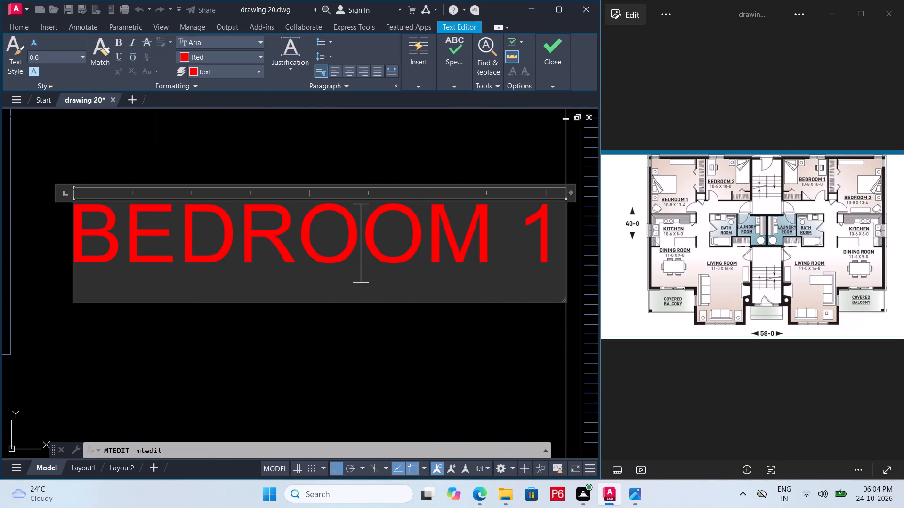
pyautogui.press('Right')
pyautogui.press('Right')
pyautogui.press('Right')
pyautogui.press('Right')
pyautogui.press('Right')
pyautogui.press('Right')
pyautogui.press('Right')
pyautogui.press('Right')
pyautogui.press('Return')
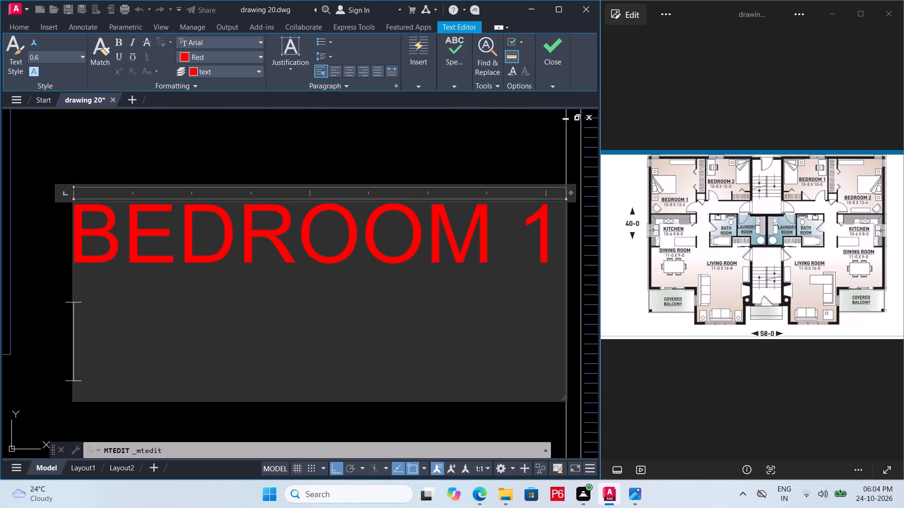
pyautogui.write('10.8')
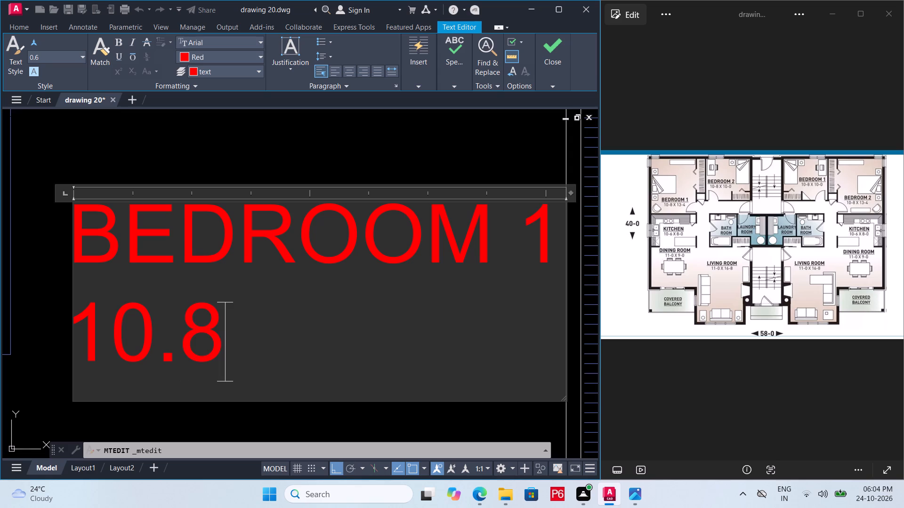
pyautogui.press('x')
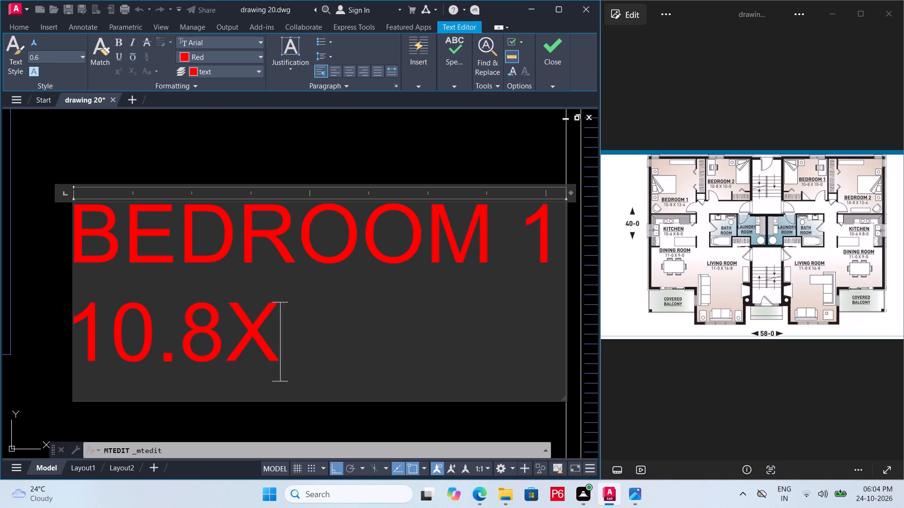
pyautogui.write('10')
pyautogui.moveTo(494, 162); pyautogui.dragTo(487, 160)
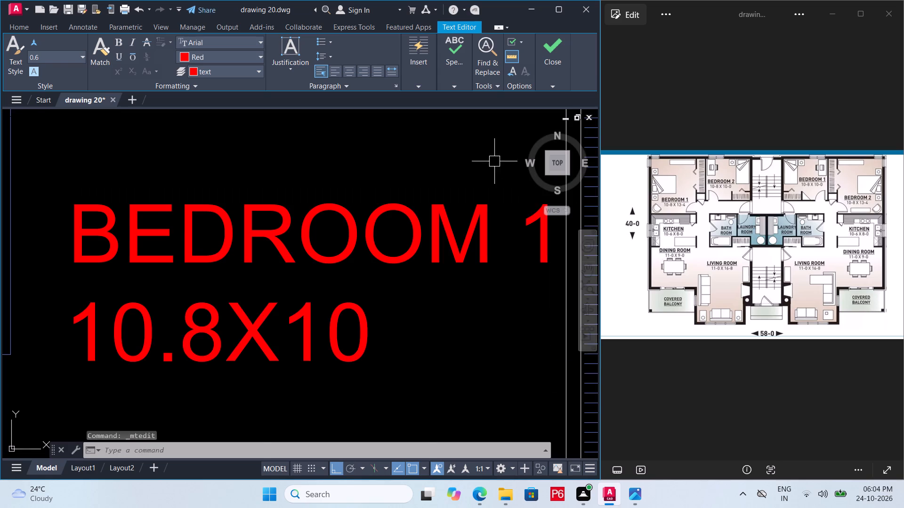
# Add the size 10.8X13.4 on a new line under the right-hand apartment's BEDROOM 2 label.
pyautogui.scroll(-4, 236, 176)
pyautogui.doubleClick(357, 288)
pyautogui.scroll(3, 377, 292)
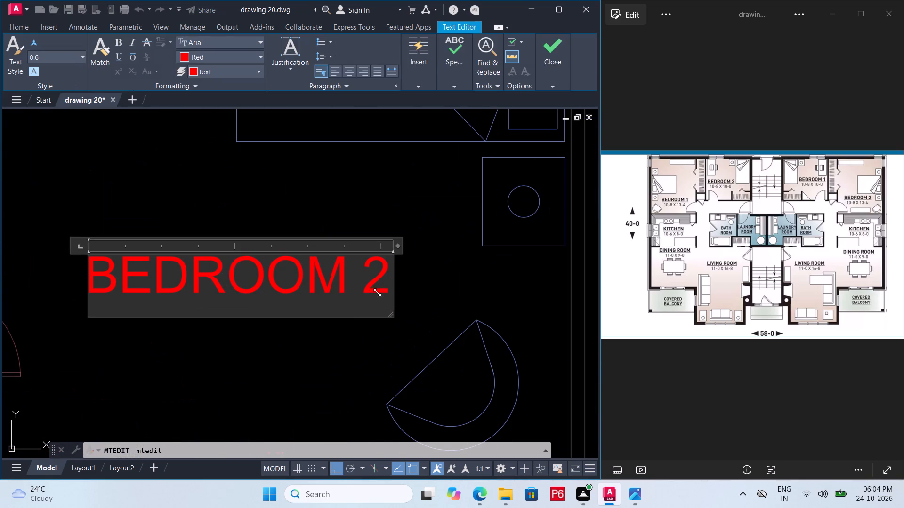
pyautogui.click(383, 286)
pyautogui.press('Return')
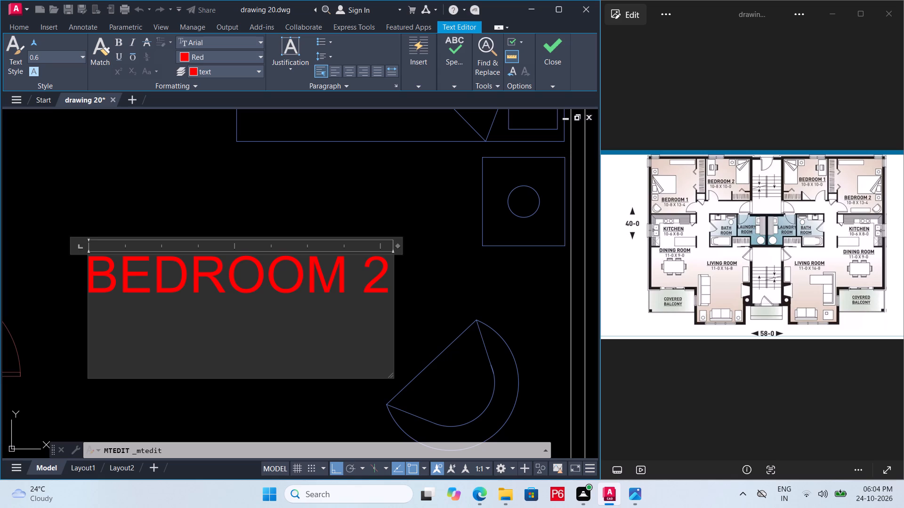
pyautogui.write('10.8')
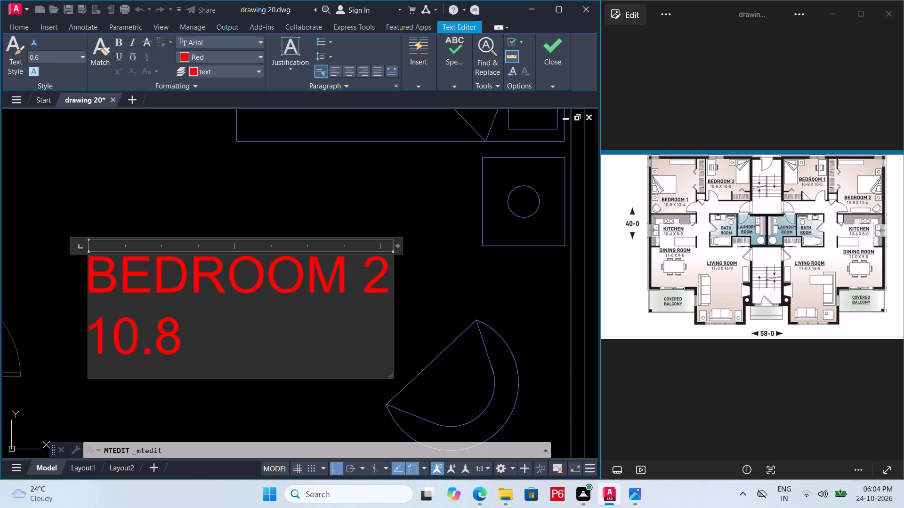
pyautogui.press('x')
pyautogui.write("13'")
pyautogui.press('BackSpace')
pyautogui.write('.4')
pyautogui.click(437, 294)
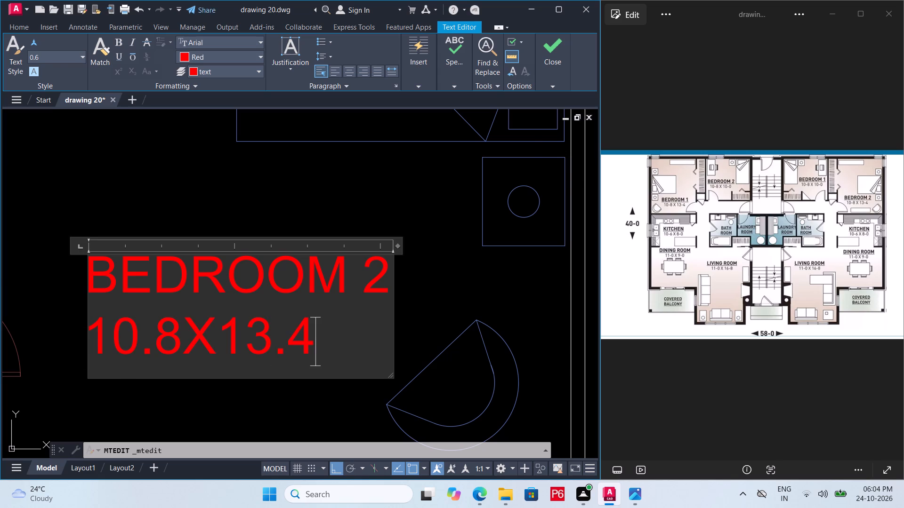
# Add the size 10.6X8 on a new line under the right-hand apartment's KITCHEN label.
pyautogui.scroll(-5, 388, 209)
pyautogui.moveTo(397, 208); pyautogui.dragTo(405, 201, button='middle')
pyautogui.scroll(3, 366, 271)
pyautogui.moveTo(458, 130); pyautogui.dragTo(452, 227, button='middle')
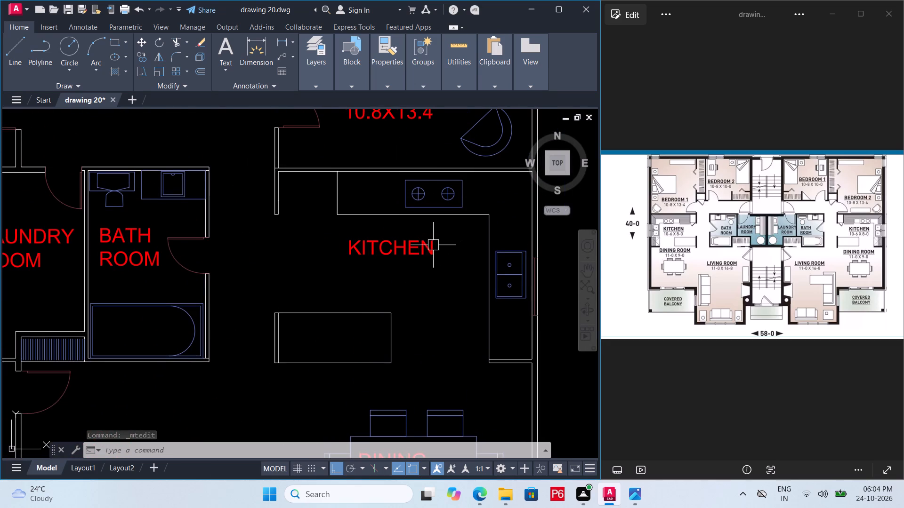
pyautogui.click(433, 245)
pyautogui.doubleClick(433, 245)
pyautogui.scroll(1, 433, 245)
pyautogui.click(440, 245)
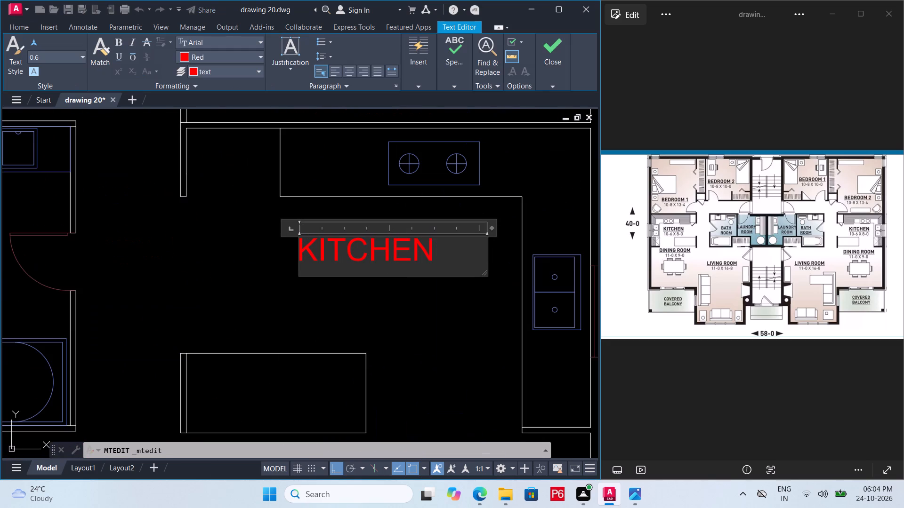
pyautogui.press('Return')
pyautogui.write('10.6')
pyautogui.press('x')
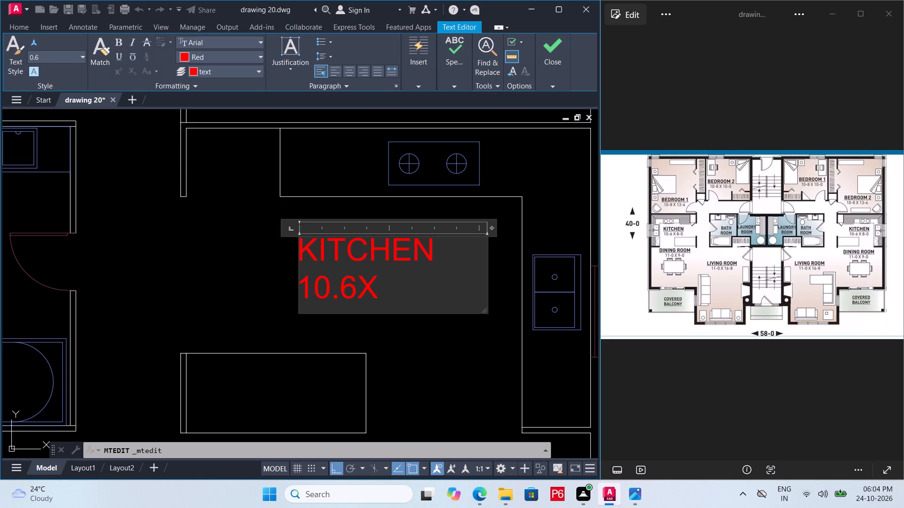
pyautogui.press('8')
pyautogui.click(470, 354)
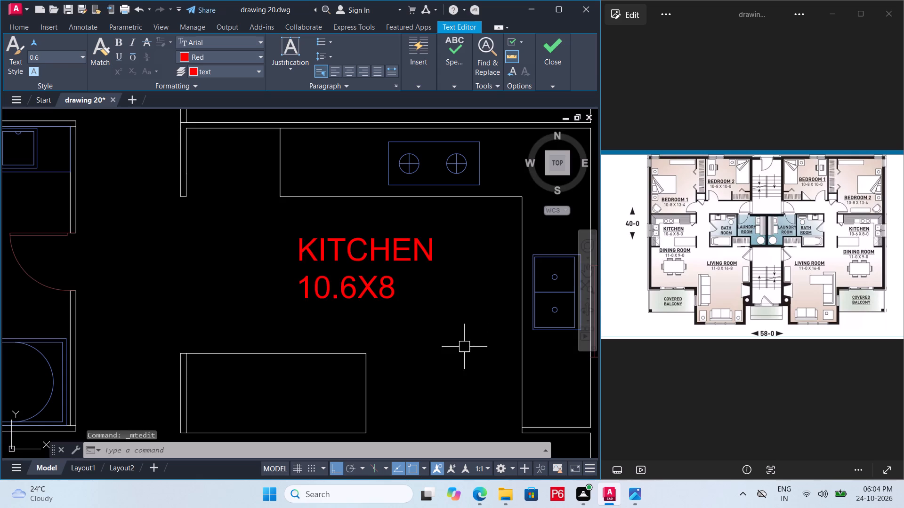
# Add the size 10.6X8 on a new line under the left-hand apartment's KITCHEN label.
pyautogui.scroll(-3, 420, 268)
pyautogui.moveTo(428, 246); pyautogui.dragTo(512, 200, button='middle')
pyautogui.scroll(1, 375, 210)
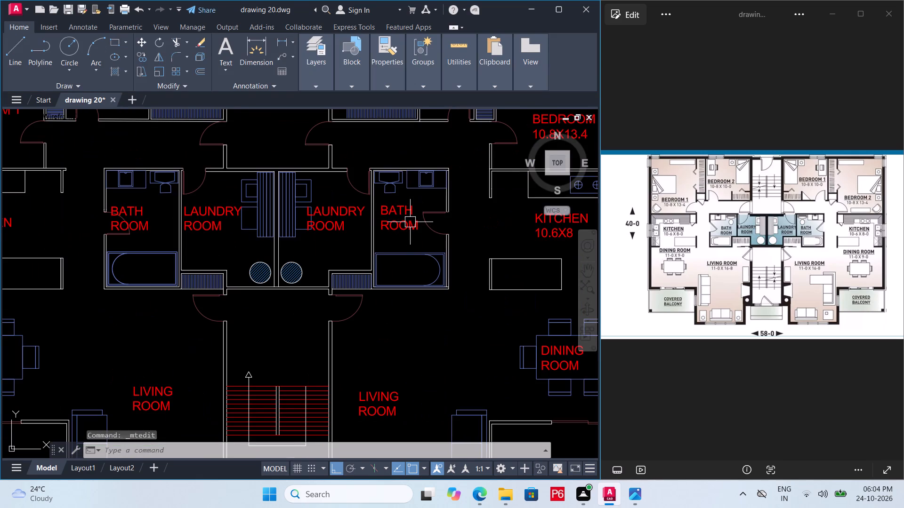
pyautogui.moveTo(326, 227); pyautogui.dragTo(597, 238, button='middle')
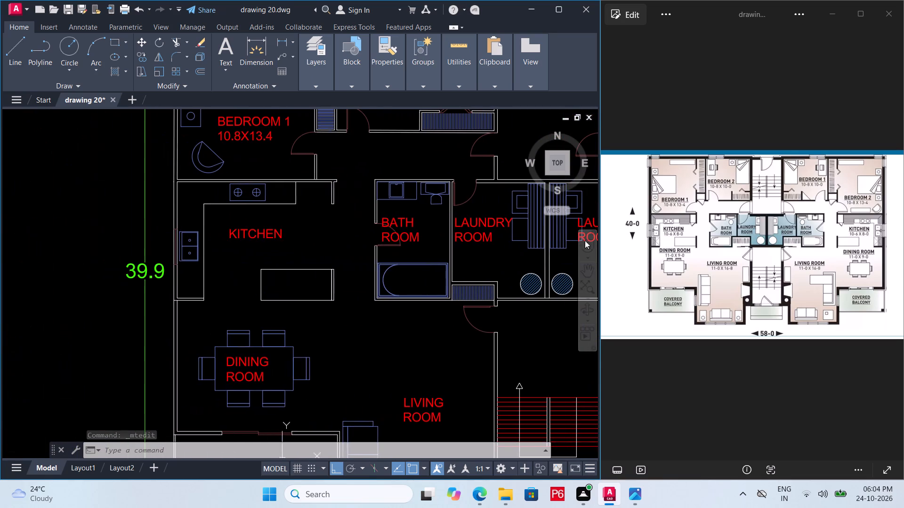
pyautogui.doubleClick(251, 235)
pyautogui.click(291, 237)
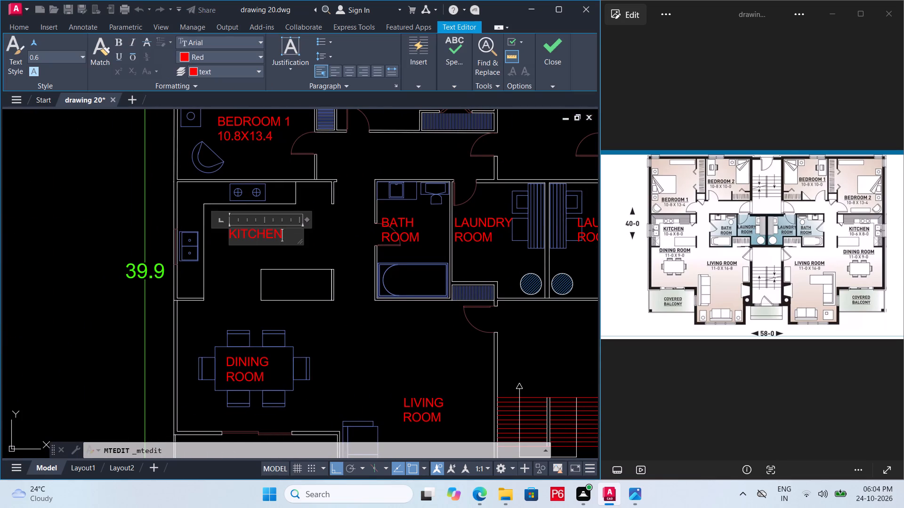
pyautogui.press('Return')
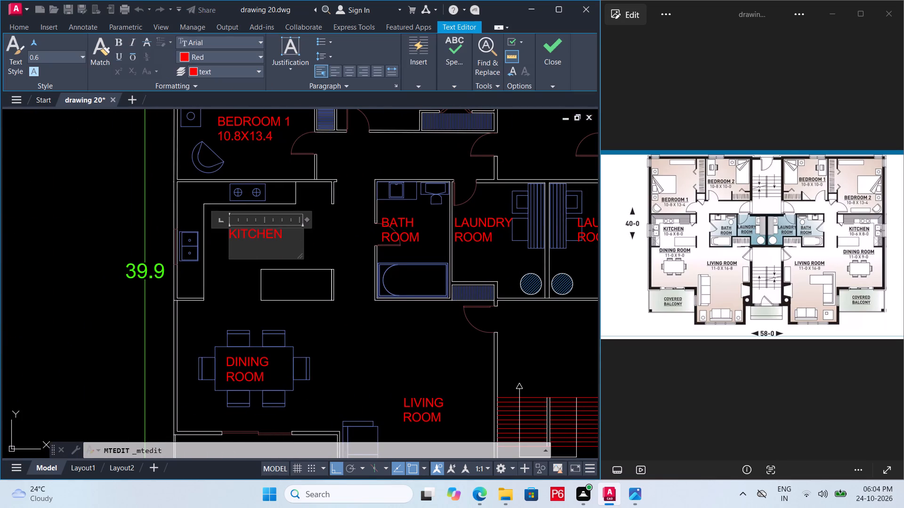
pyautogui.write('10.6X')
pyautogui.press('8')
pyautogui.click(347, 318)
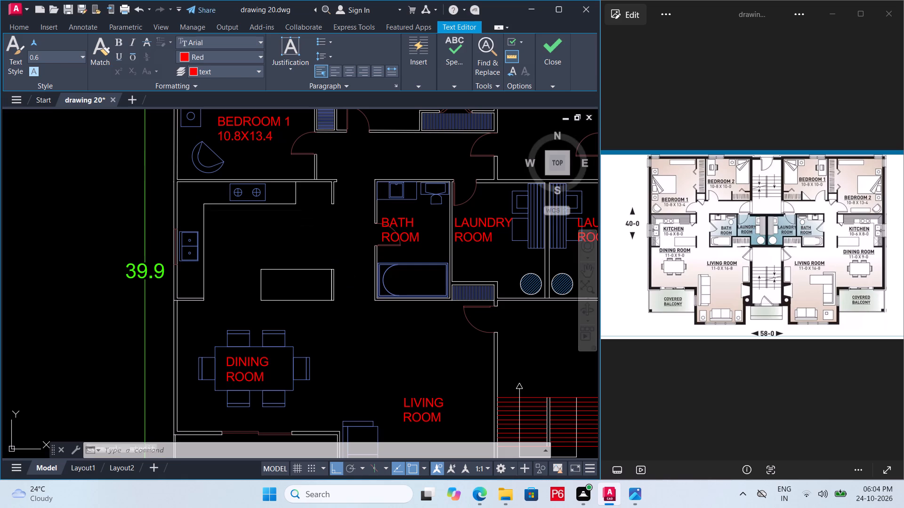
# Rewrite the left-hand apartment's dining room label as DININGROOM and add the size 11X9 on a new line beneath it.
pyautogui.moveTo(334, 295); pyautogui.dragTo(303, 181, button='middle')
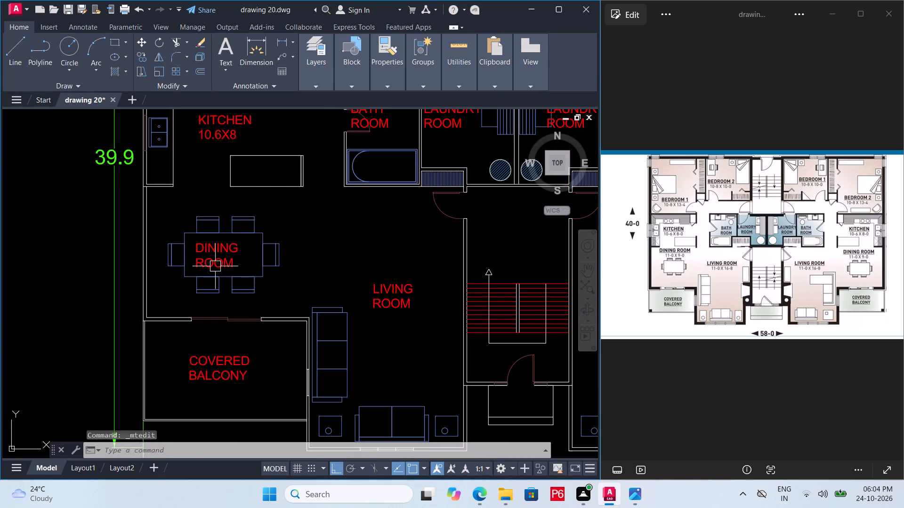
pyautogui.doubleClick(222, 261)
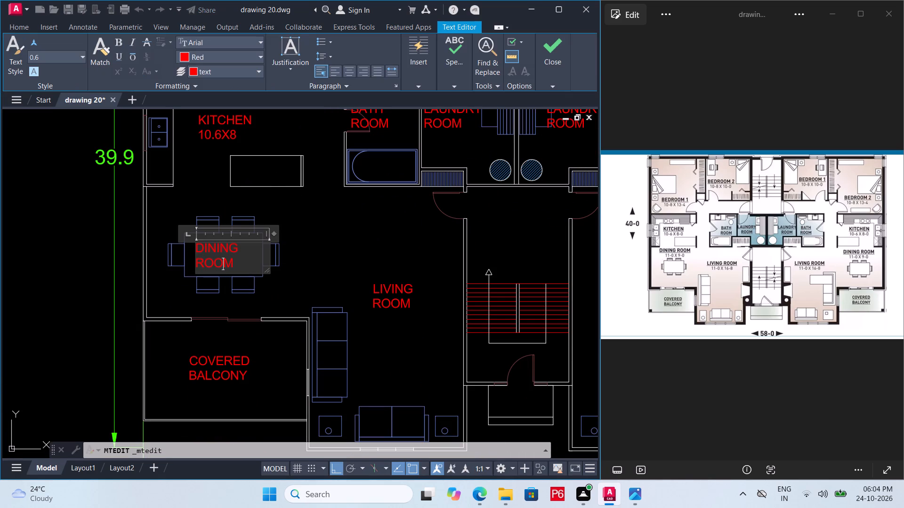
pyautogui.click(241, 264)
pyautogui.press('BackSpace')
pyautogui.press('BackSpace')
pyautogui.press('BackSpace')
pyautogui.press('BackSpace')
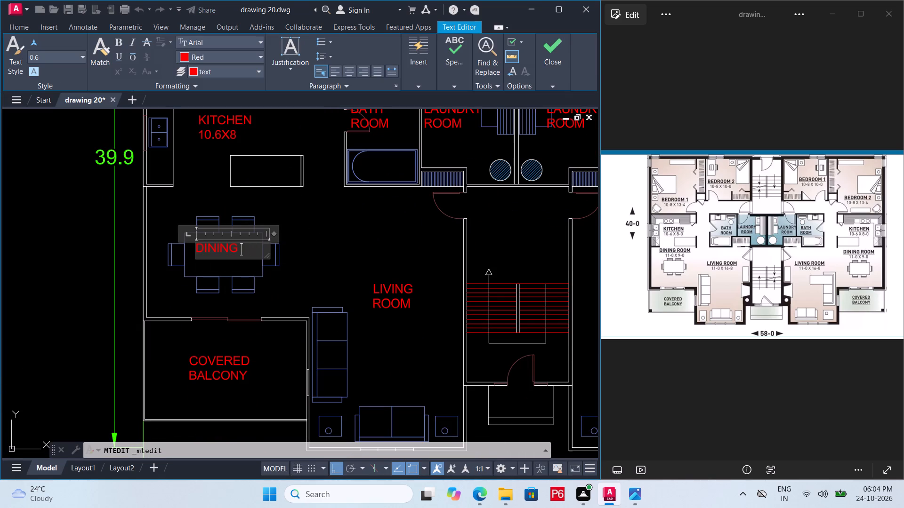
pyautogui.press('BackSpace')
pyautogui.write('RROM')
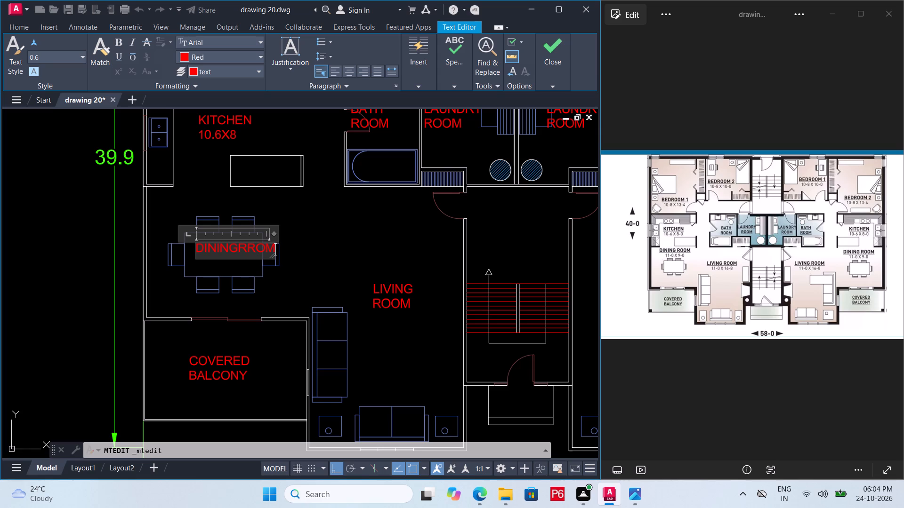
pyautogui.press('BackSpace')
pyautogui.press('BackSpace')
pyautogui.press('BackSpace')
pyautogui.write('OOM')
pyautogui.press('Return')
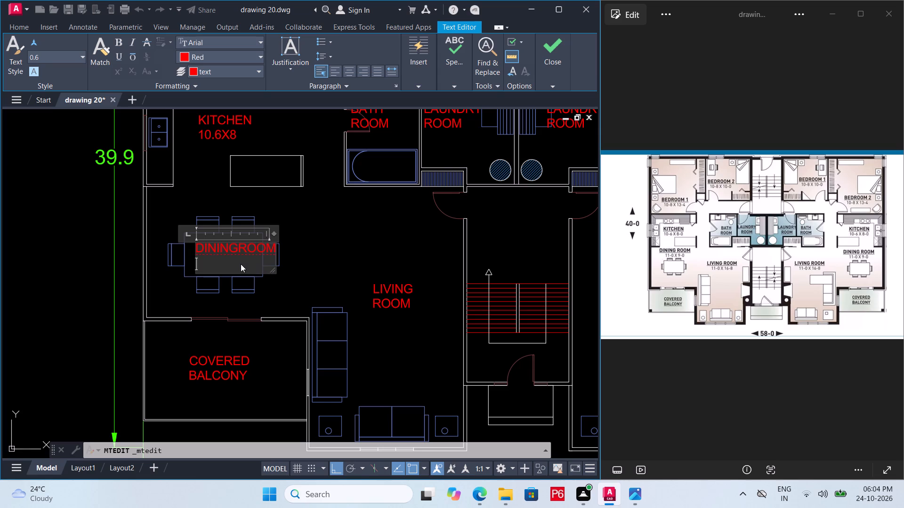
pyautogui.write('11X')
pyautogui.press('9')
pyautogui.click(319, 238)
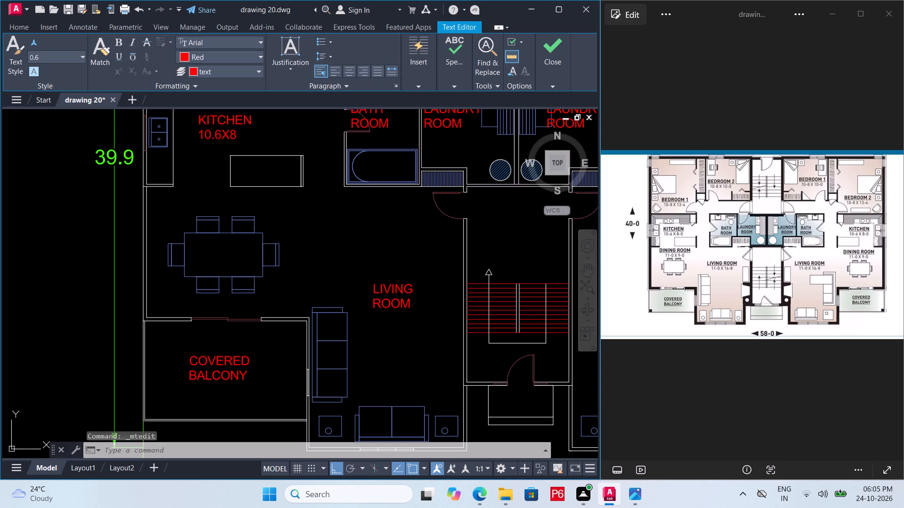
# Add the size 11X16.8 on a new line under the left-hand apartment's LIVING ROOM label.
pyautogui.doubleClick(394, 293)
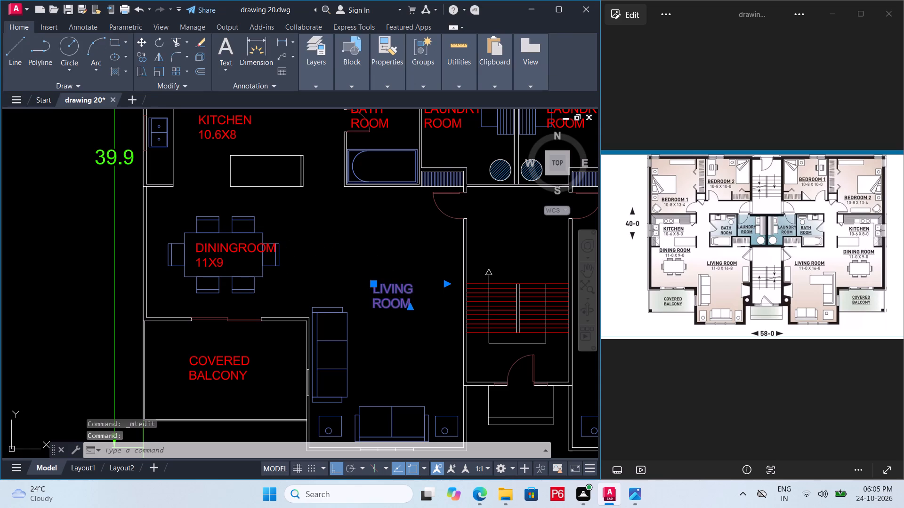
pyautogui.click(416, 305)
pyautogui.press('BackSpace')
pyautogui.press('BackSpace')
pyautogui.press('BackSpace')
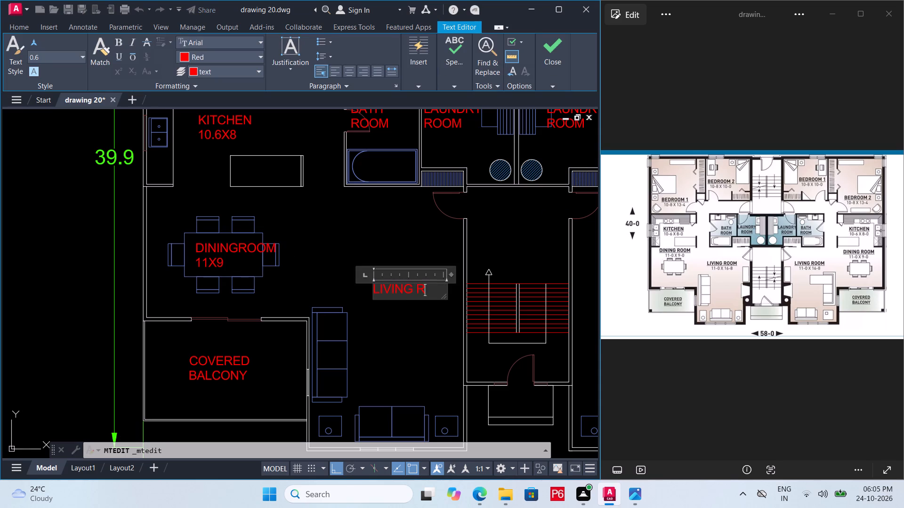
pyautogui.press('BackSpace')
pyautogui.press('BackSpace')
pyautogui.press('space')
pyautogui.write('ROOM')
pyautogui.press('Return')
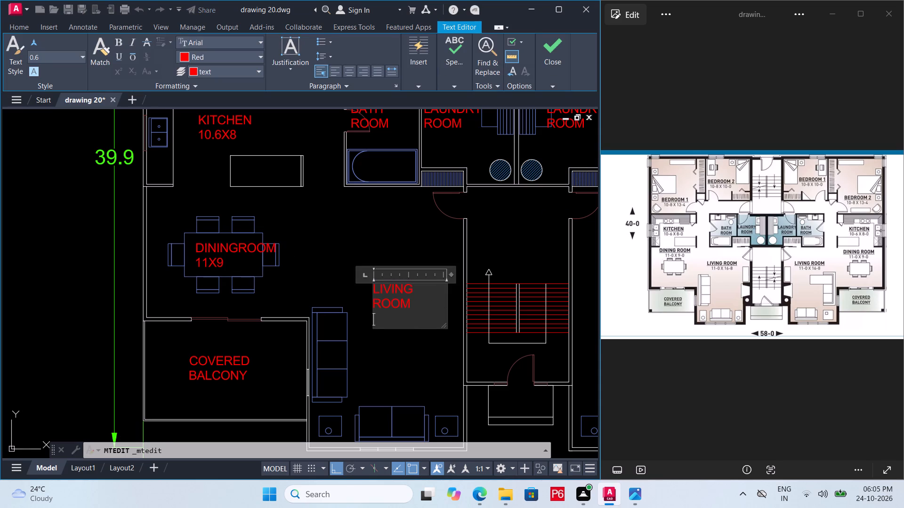
pyautogui.write("11'")
pyautogui.press('BackSpace')
pyautogui.press('x')
pyautogui.write('16.8')
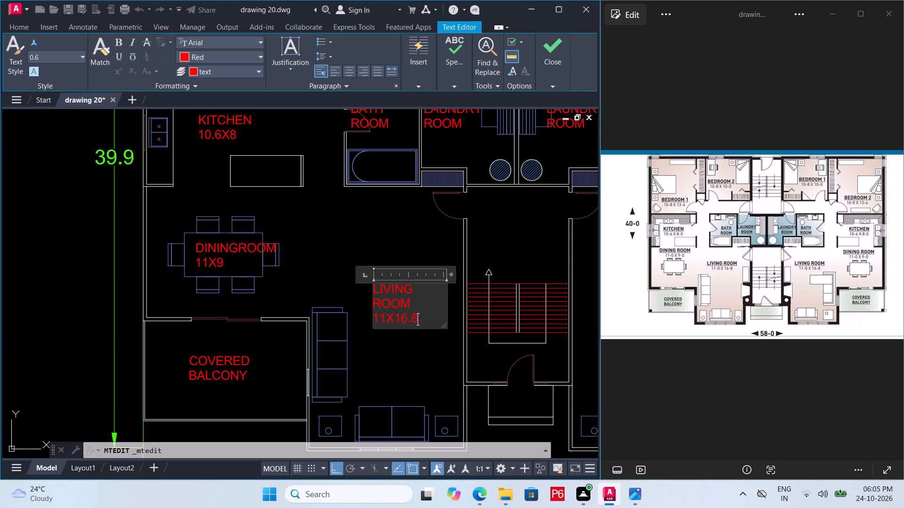
pyautogui.click(425, 350)
# Widen the left-hand living room label's text frame so LIVING ROOM fits on one line.
pyautogui.click(396, 305)
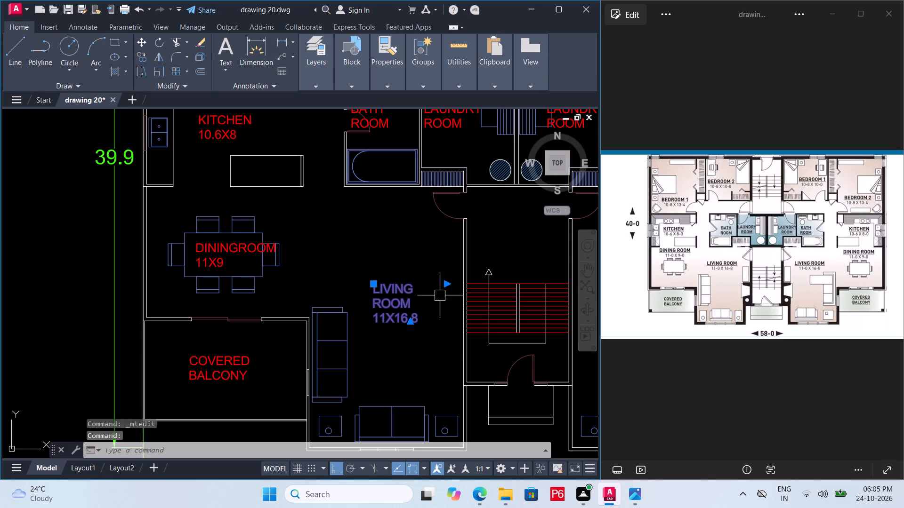
pyautogui.click(446, 285)
pyautogui.click(486, 276)
pyautogui.press('space')
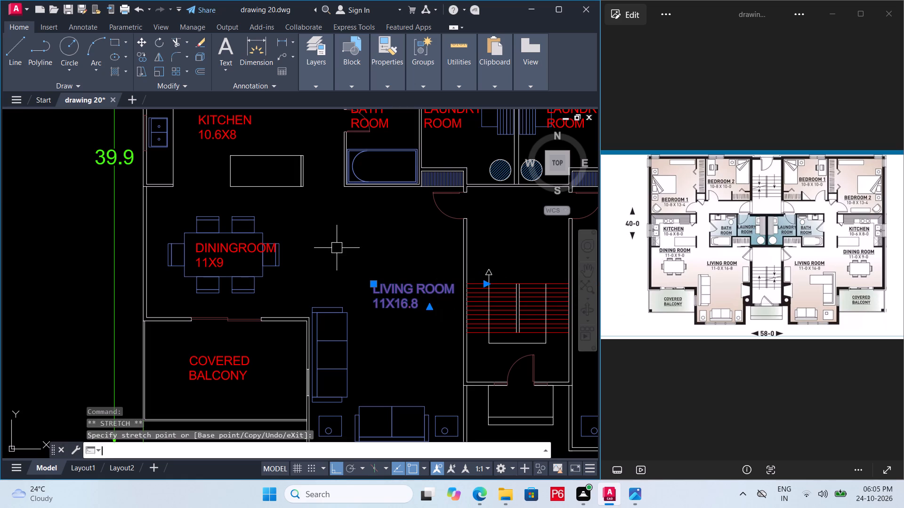
pyautogui.click(390, 233)
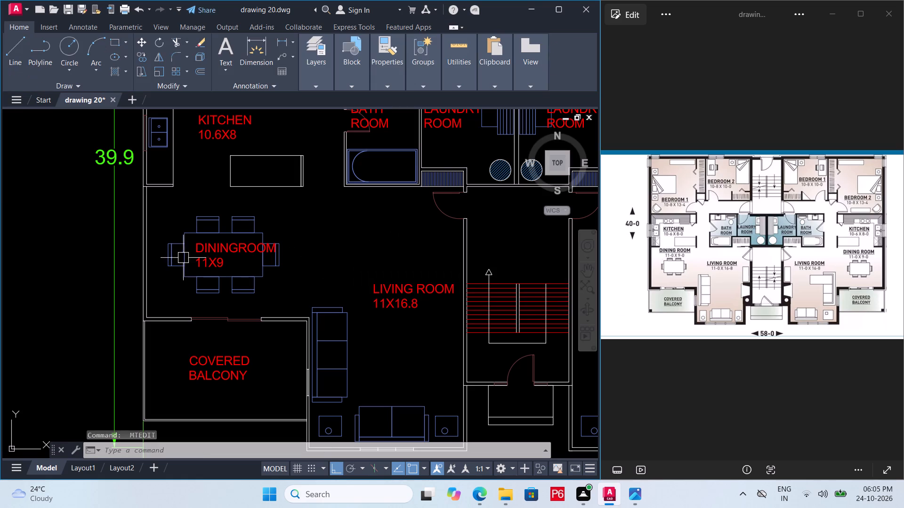
# Insert a space between DINING and ROOM in the left-hand apartment's dining room label.
pyautogui.doubleClick(226, 254)
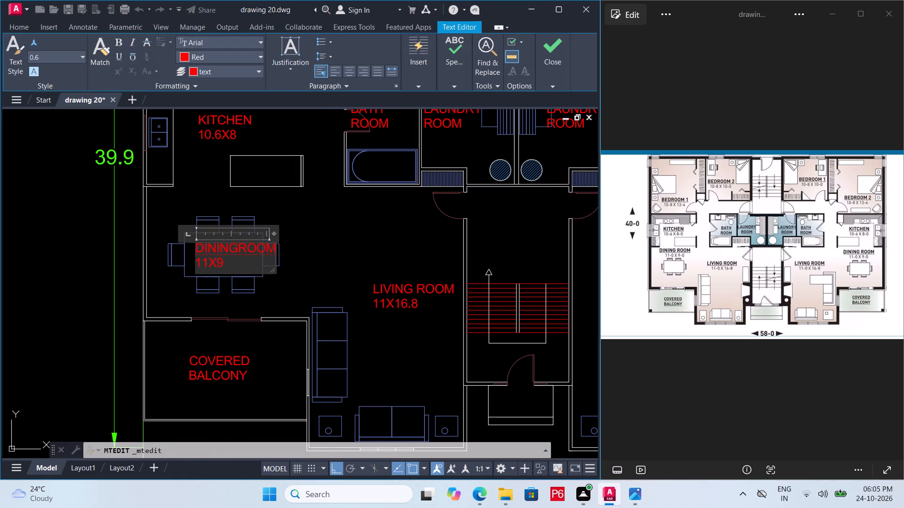
pyautogui.scroll(1, 267, 251)
pyautogui.click(219, 249)
pyautogui.press('space')
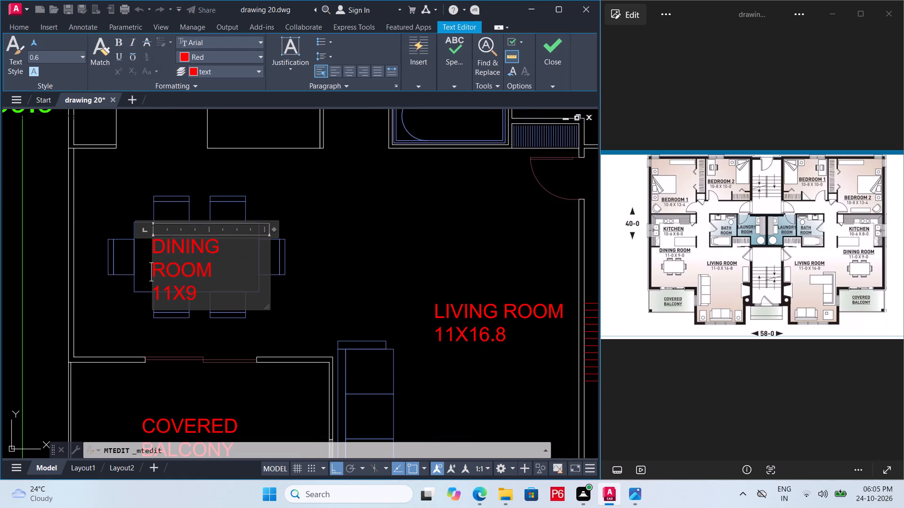
pyautogui.click(337, 263)
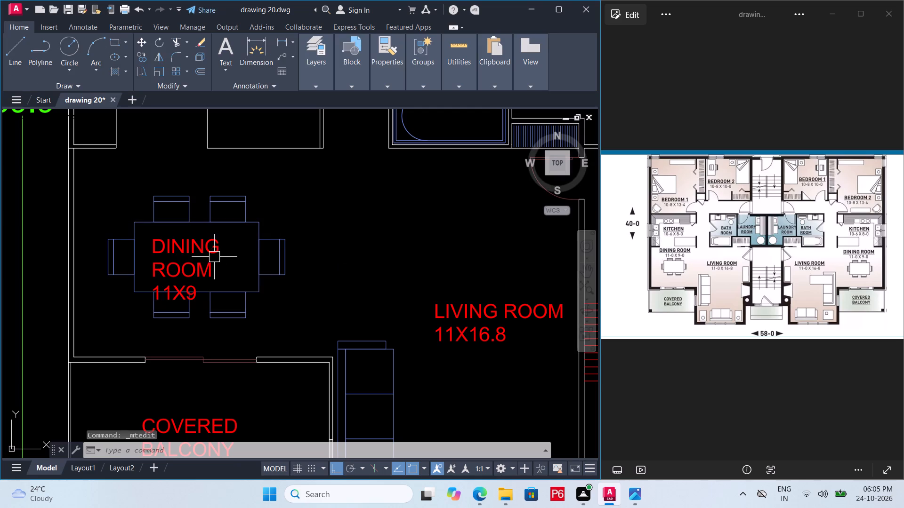
# Widen the left-hand dining room label's text frame so DINING ROOM fits on one line.
pyautogui.click(213, 254)
pyautogui.moveTo(267, 238); pyautogui.dragTo(300, 238)
pyautogui.click(422, 230)
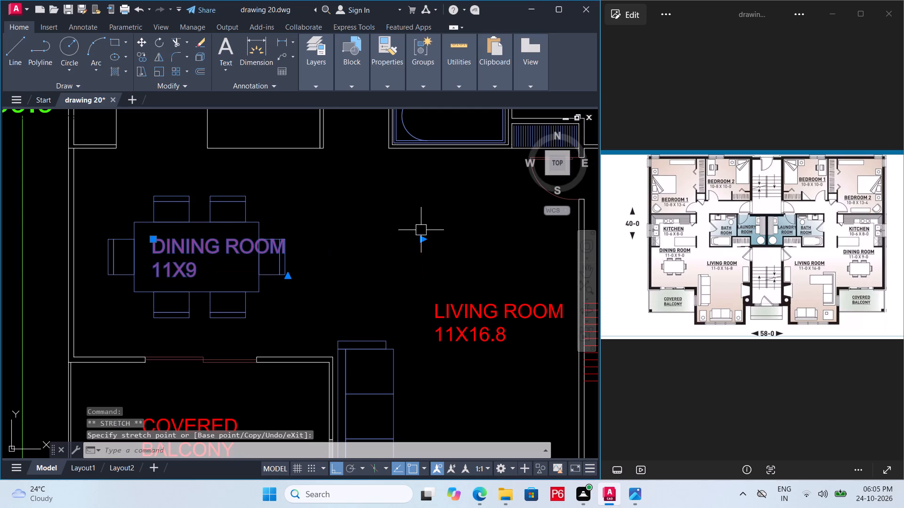
# Save the drawing.
pyautogui.scroll(-1, 336, 249)
pyautogui.hotkey('ctrl', 's')
pyautogui.hotkey('ctrl', 's')
pyautogui.hotkey('ctrl', 's')
pyautogui.hotkey('ctrl', 's')
pyautogui.hotkey('ctrl', 's')
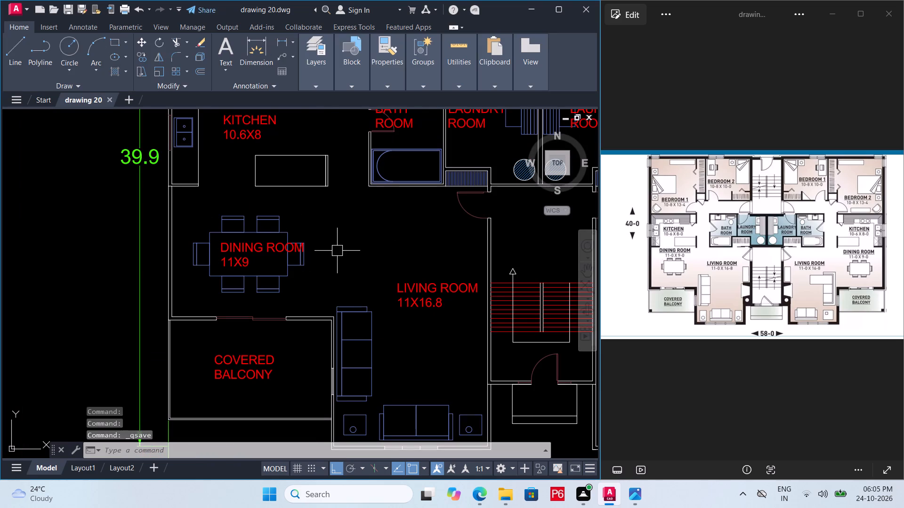
# Add the size 11X16.8 on a new line under the right-hand apartment's LIVING ROOM label.
pyautogui.moveTo(315, 257); pyautogui.dragTo(295, 236, button='middle')
pyautogui.scroll(-1, 315, 257)
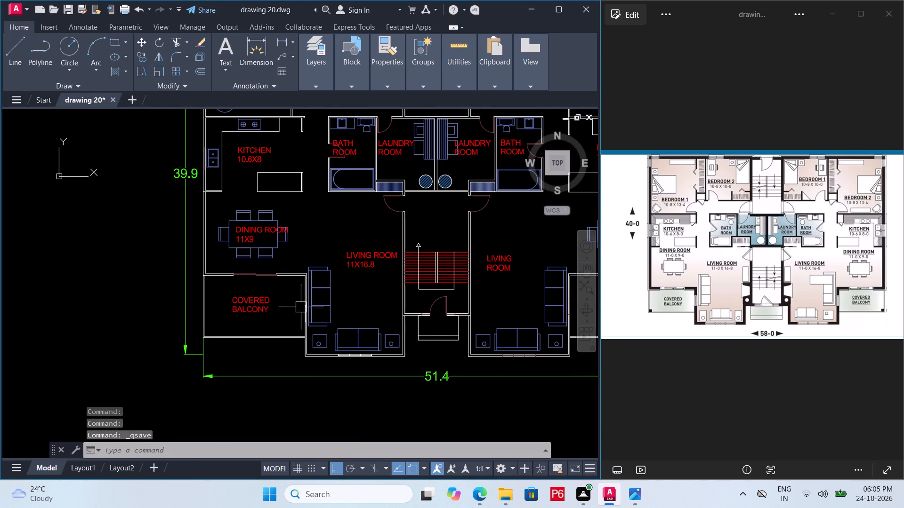
pyautogui.moveTo(422, 307); pyautogui.dragTo(289, 324, button='middle')
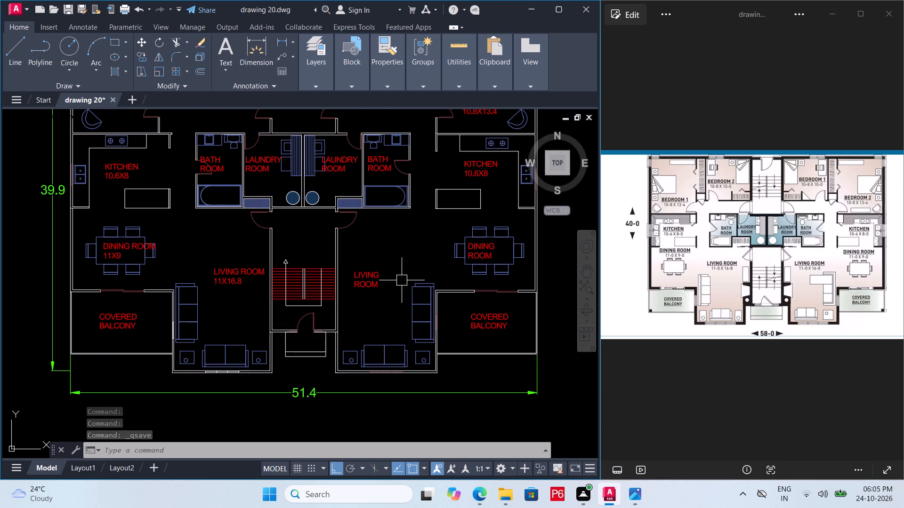
pyautogui.doubleClick(371, 286)
pyautogui.click(387, 286)
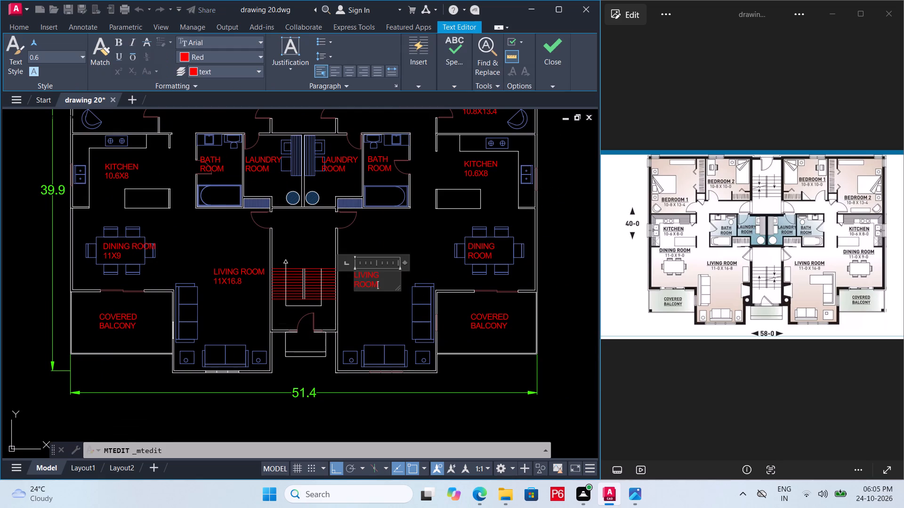
pyautogui.press('BackSpace')
pyautogui.press('BackSpace')
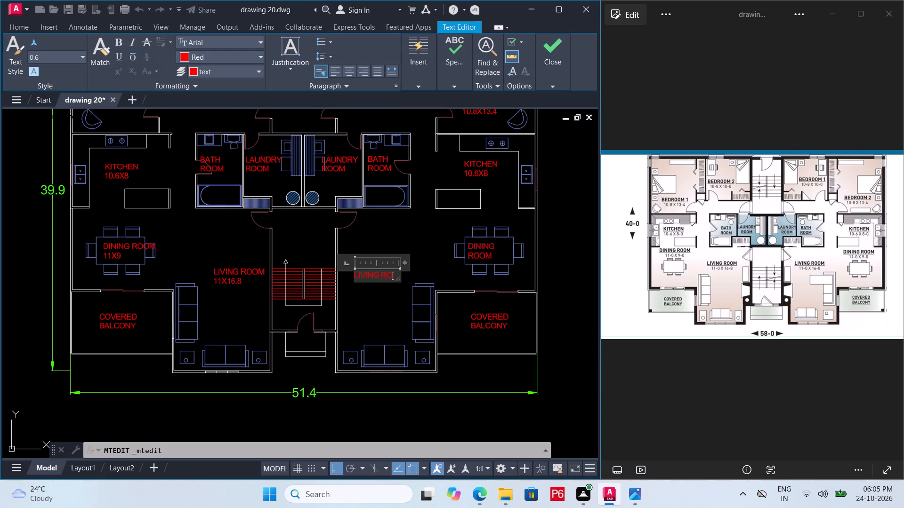
pyautogui.press('BackSpace')
pyautogui.write('OOM')
pyautogui.press('Return')
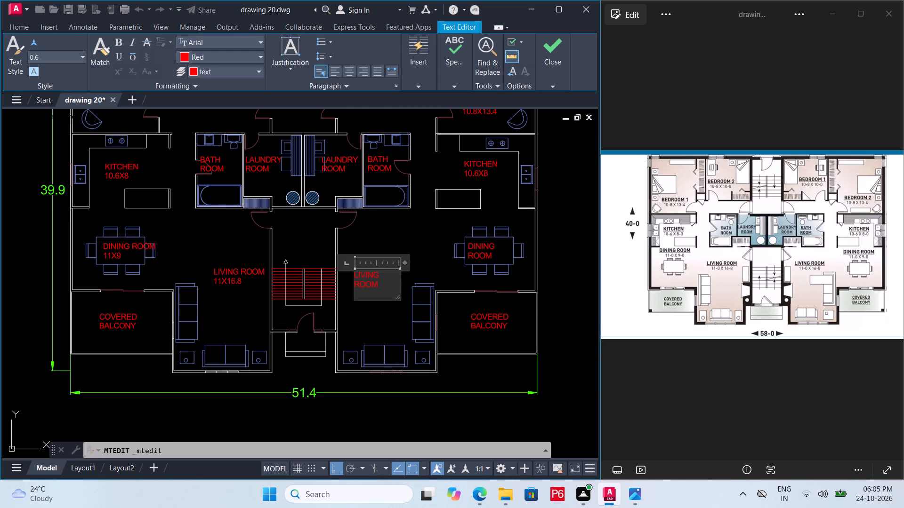
pyautogui.write('11X')
pyautogui.write('16.8')
pyautogui.click(386, 317)
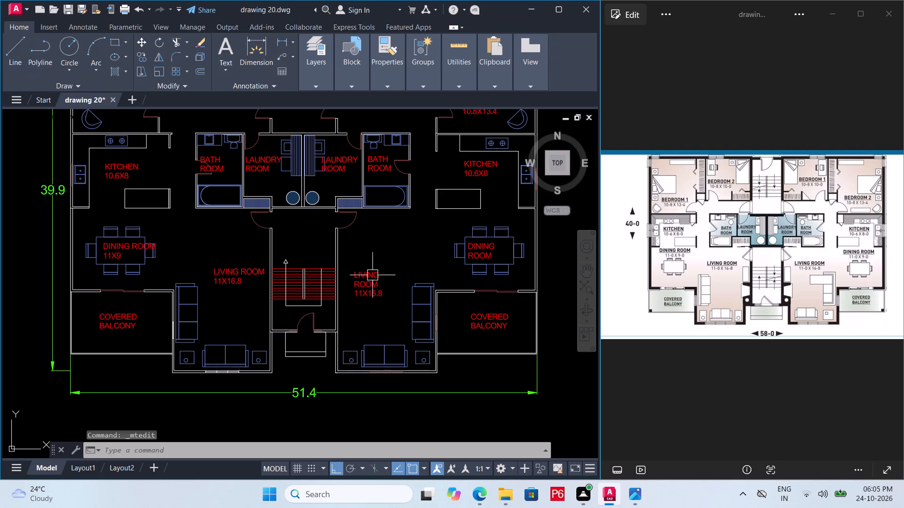
# Widen the right-hand apartment's living room label frame so LIVING ROOM fits on one line above its size.
pyautogui.click(371, 276)
pyautogui.click(396, 271)
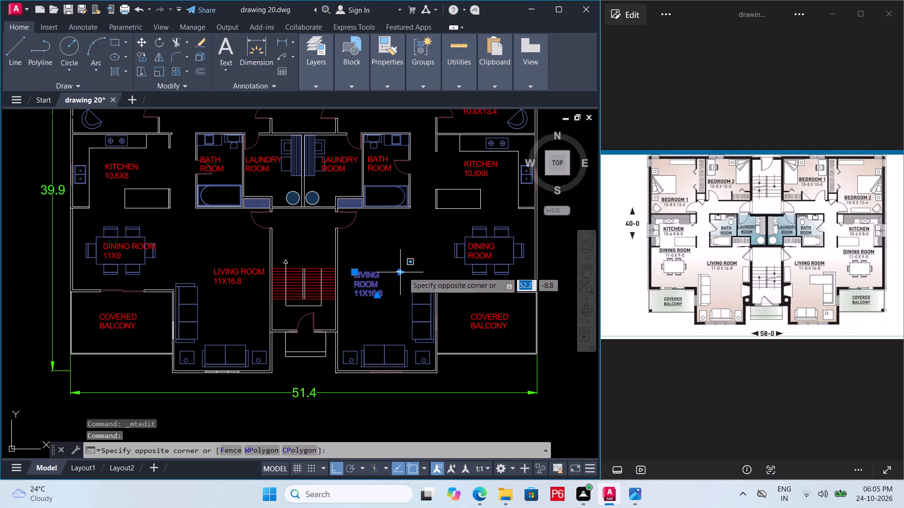
pyautogui.click(401, 269)
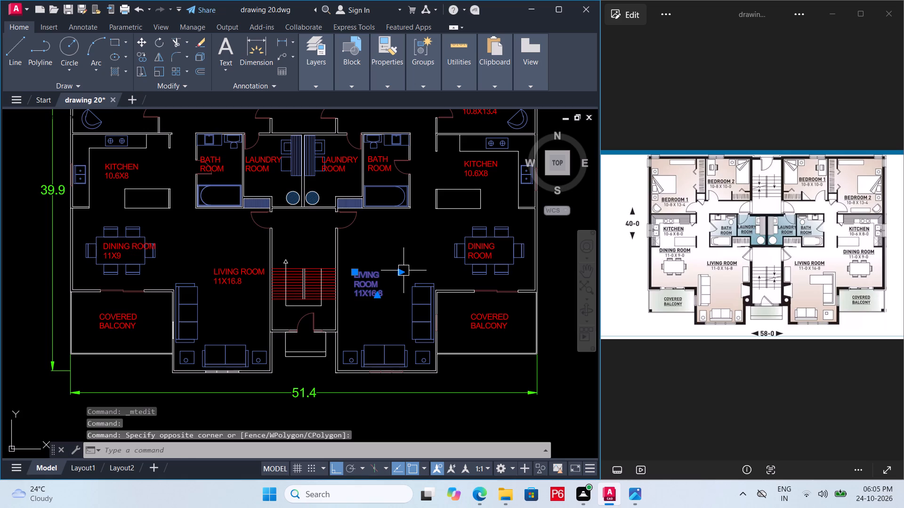
pyautogui.click(401, 272)
pyautogui.click(431, 269)
pyautogui.press('space')
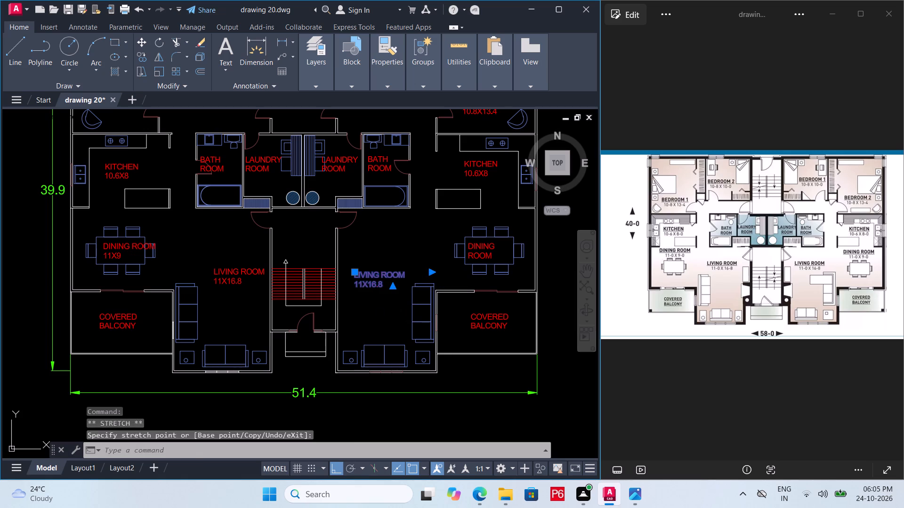
pyautogui.click(379, 311)
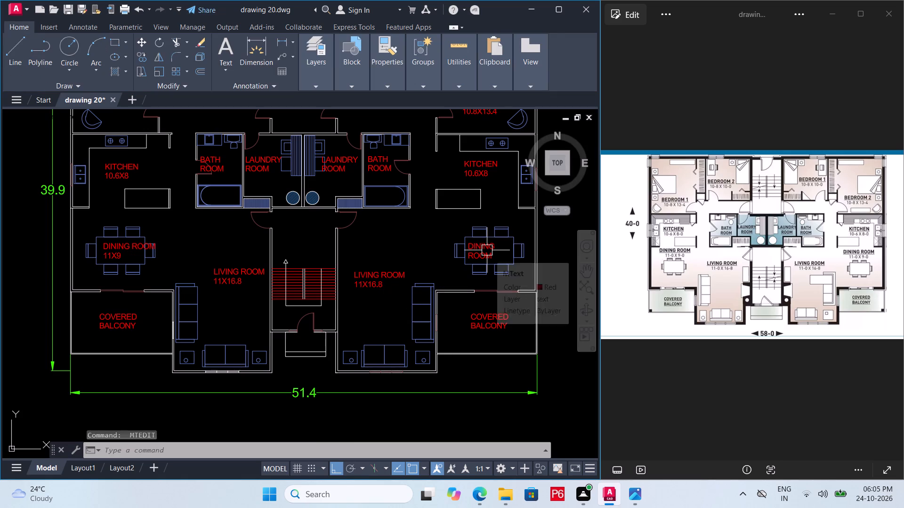
# Retype ROOM after a space in the right-hand apartment's dining room label and add the size 11X9 on a new line.
pyautogui.doubleClick(487, 250)
pyautogui.click(496, 254)
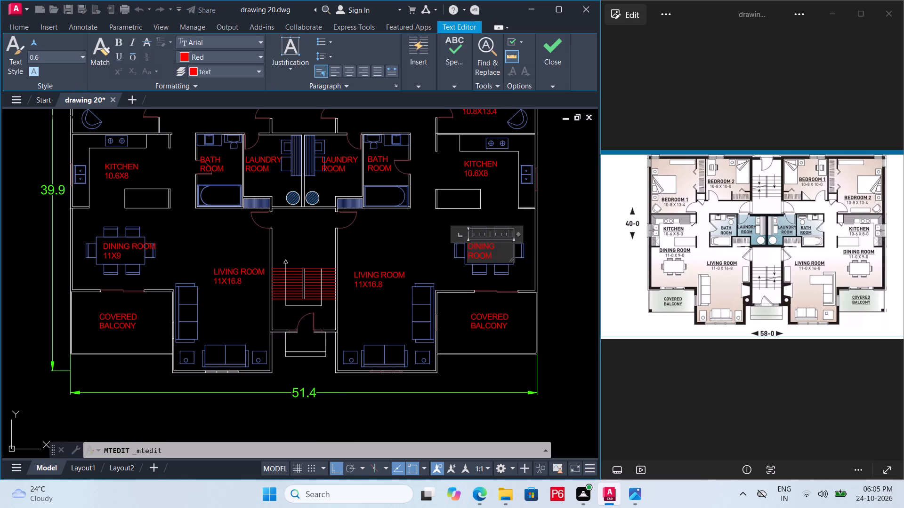
pyautogui.press('BackSpace')
pyautogui.press('BackSpace')
pyautogui.press('BackSpace')
pyautogui.press('BackSpace')
pyautogui.press('BackSpace')
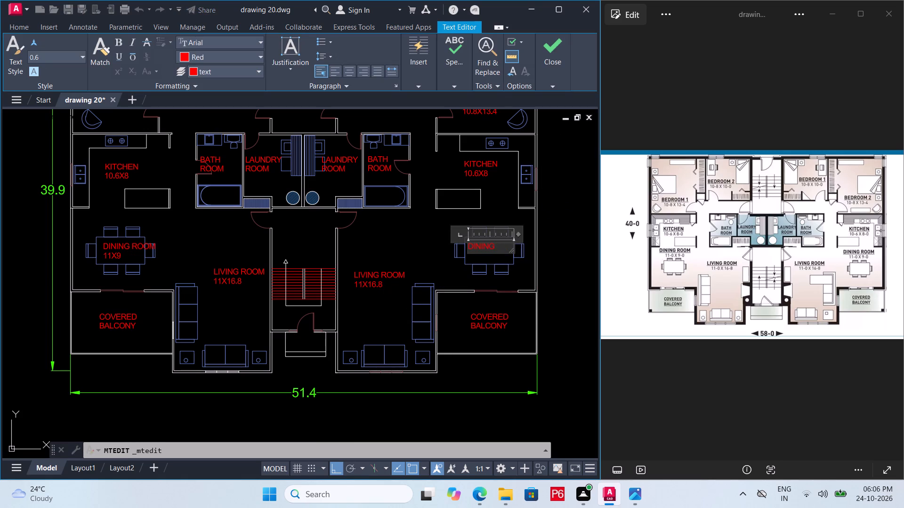
pyautogui.press('space')
pyautogui.write('ROO')
pyautogui.press('m')
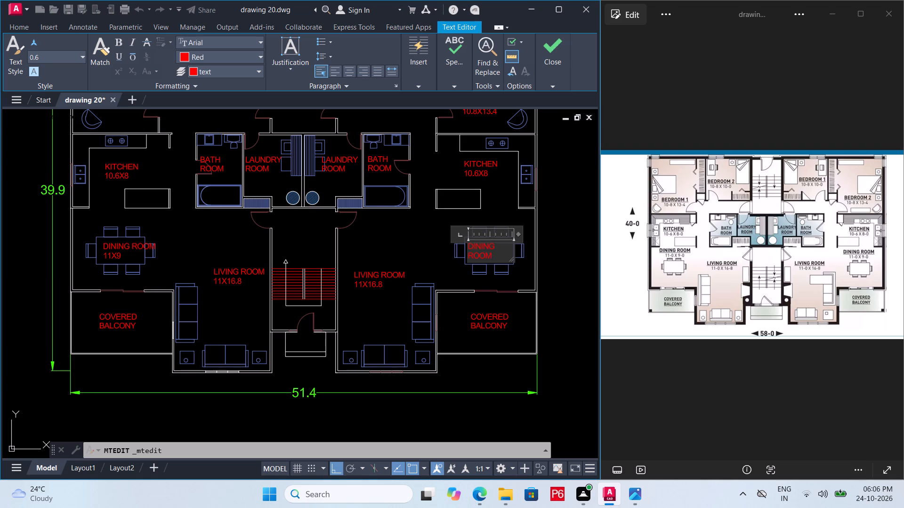
pyautogui.press('Return')
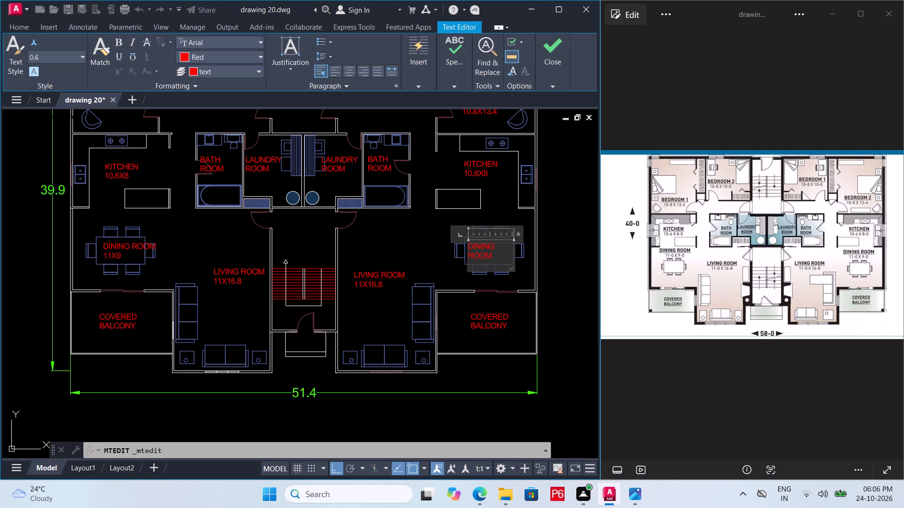
pyautogui.write('11X')
pyautogui.press('9')
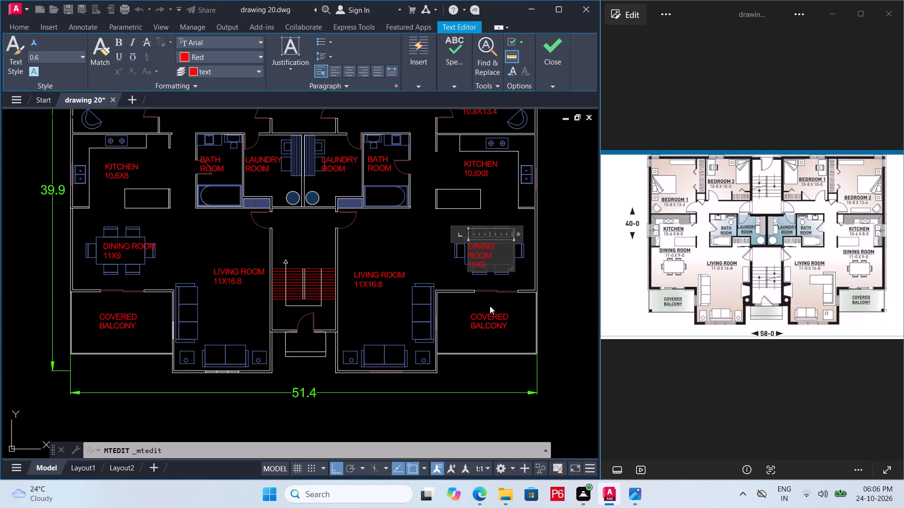
pyautogui.click(496, 302)
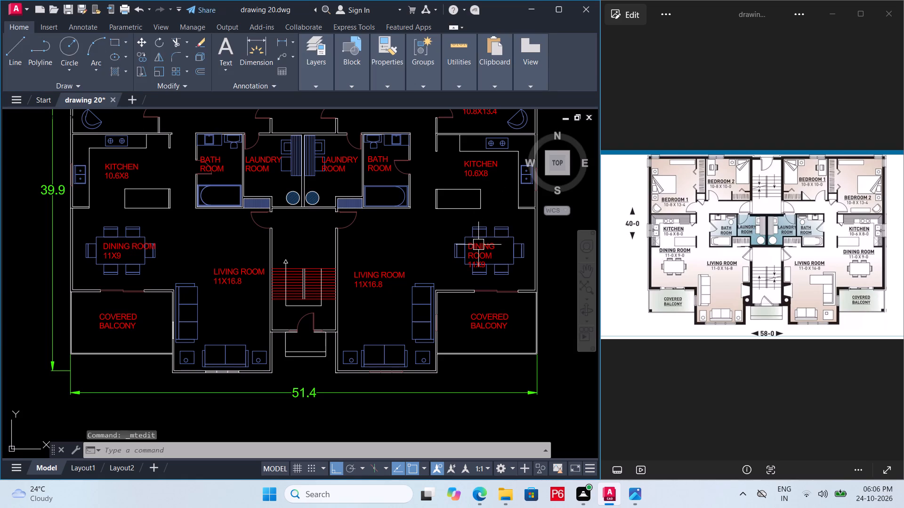
# Widen the right-hand dining room label's text frame so DINING ROOM fits on one line.
pyautogui.click(478, 245)
pyautogui.click(512, 244)
pyautogui.click(540, 240)
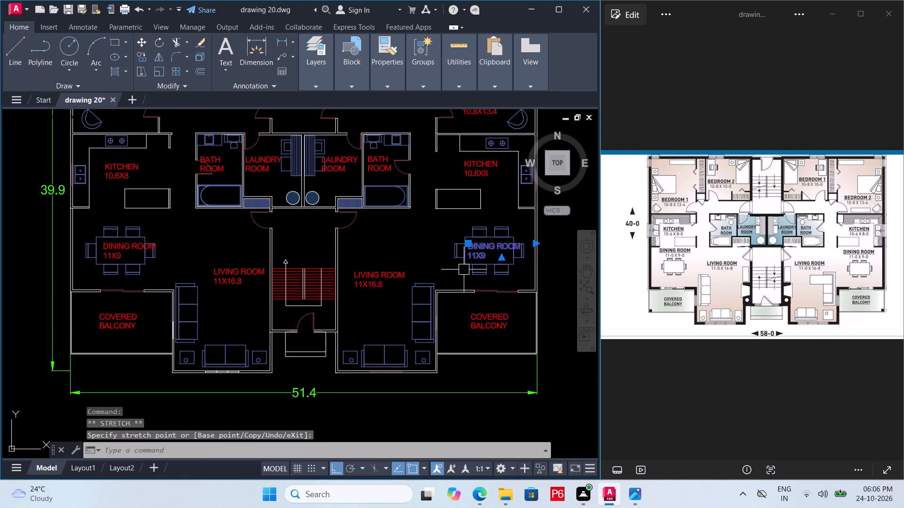
# Save the drawing with the updated room labels.
pyautogui.moveTo(428, 276); pyautogui.dragTo(367, 280, button='middle')
pyautogui.hotkey('ctrl', 's')
pyautogui.hotkey('ctrl', 's')
pyautogui.hotkey('ctrl', 's')
pyautogui.hotkey('ctrl', 's')
pyautogui.hotkey('ctrl', 's')
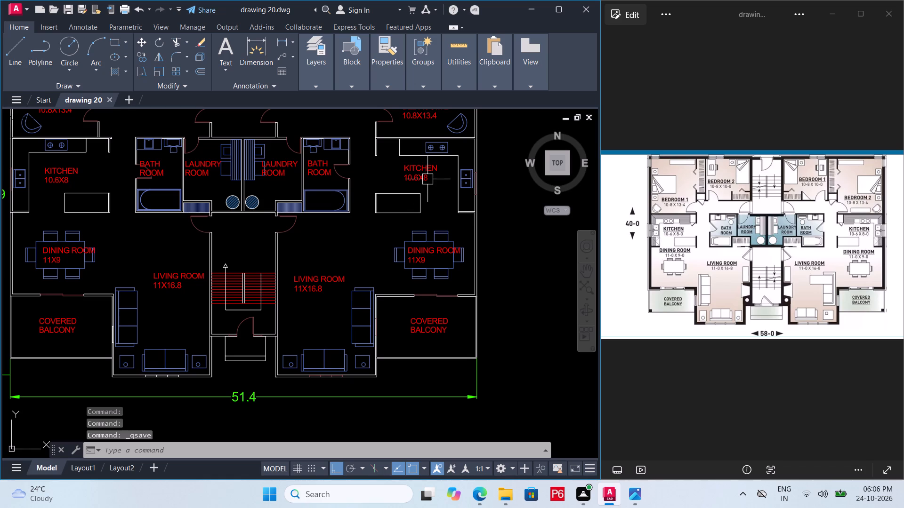
# Check the room labels across the whole plan and save the drawing again.
pyautogui.scroll(-1, 432, 177)
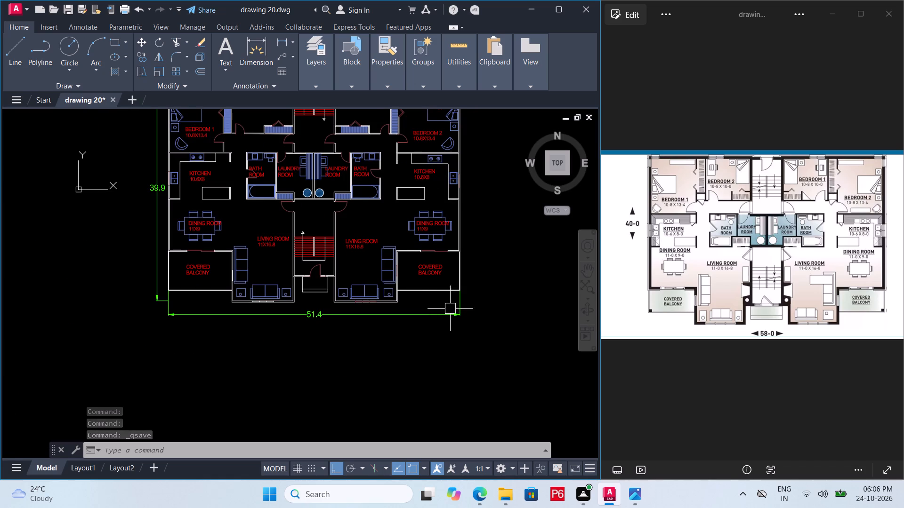
pyautogui.moveTo(346, 232); pyautogui.dragTo(412, 301, button='middle')
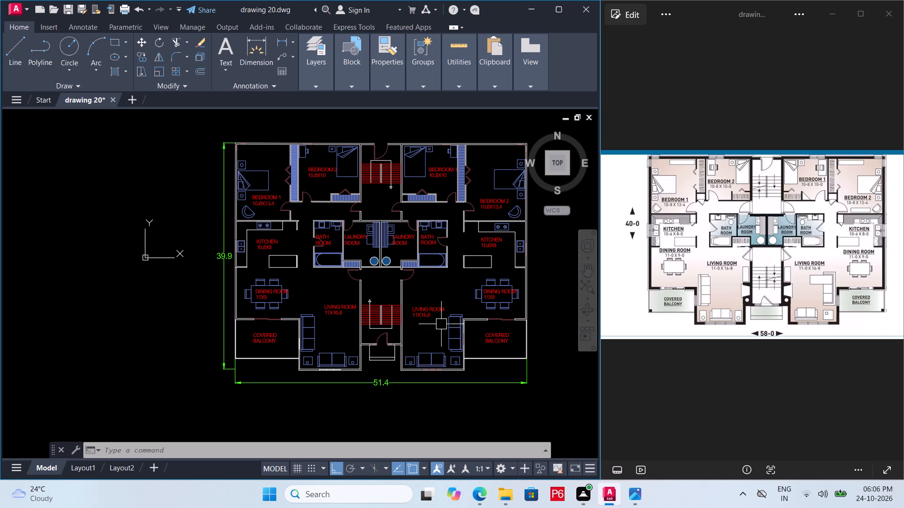
pyautogui.scroll(3, 336, 241)
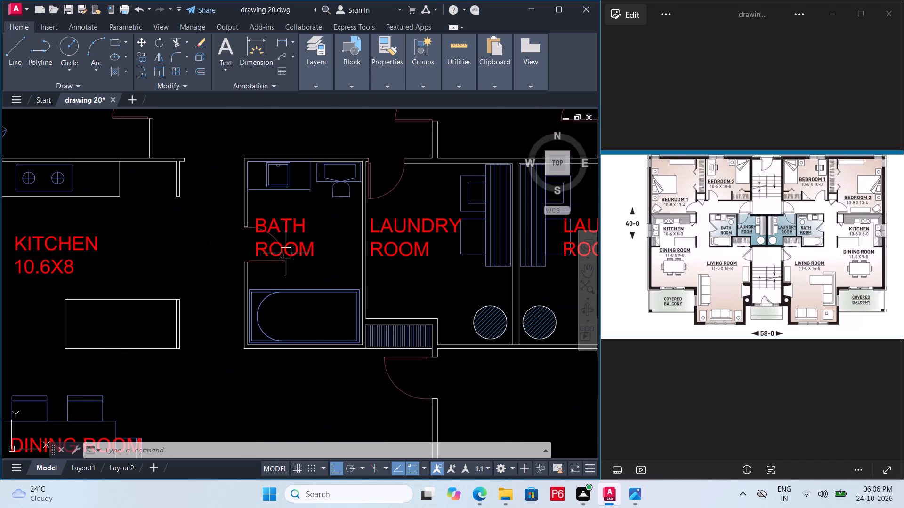
pyautogui.scroll(-2, 281, 254)
pyautogui.moveTo(343, 252); pyautogui.dragTo(366, 233, button='middle')
pyautogui.hotkey('ctrl', 's')
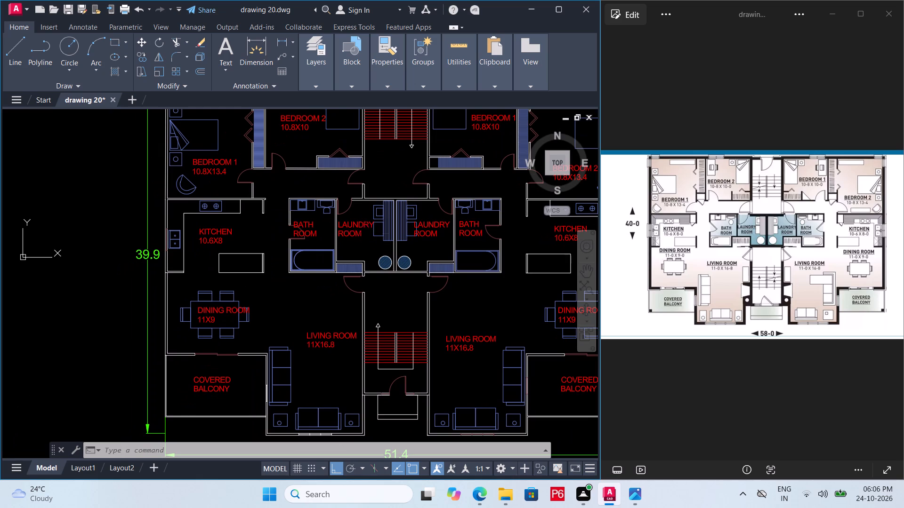
pyautogui.hotkey('ctrl', 's')
pyautogui.hotkey('ctrl', 's')
pyautogui.hotkey('ctrl', 's')
pyautogui.hotkey('ctrl', 's')
pyautogui.hotkey('ctrl', 's')
pyautogui.hotkey('ctrl', 's')
pyautogui.hotkey('ctrl', 's')
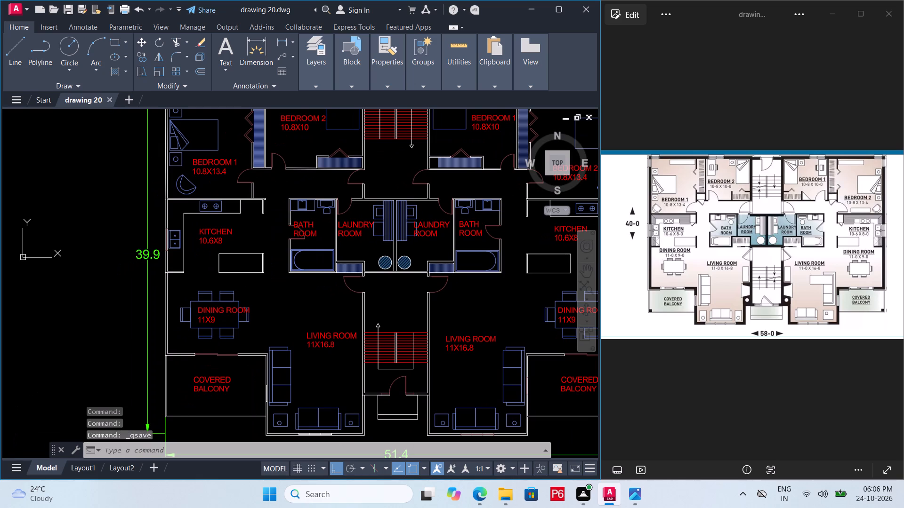
pyautogui.hotkey('ctrl', 's')
pyautogui.hotkey('ctrl', 's')
pyautogui.hotkey('ctrl', 's')
pyautogui.hotkey('ctrl', 's')
pyautogui.hotkey('ctrl', 's')
pyautogui.hotkey('ctrl', 's')
# Select the entire floor plan, including its overall dimensions, with a selection window.
pyautogui.scroll(-2, 366, 233)
pyautogui.moveTo(366, 233); pyautogui.dragTo(299, 229, button='middle')
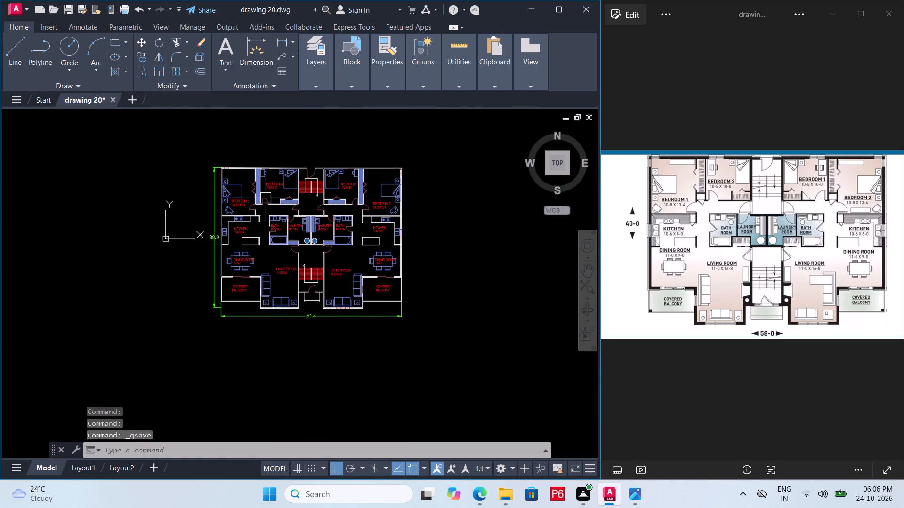
pyautogui.click(187, 141)
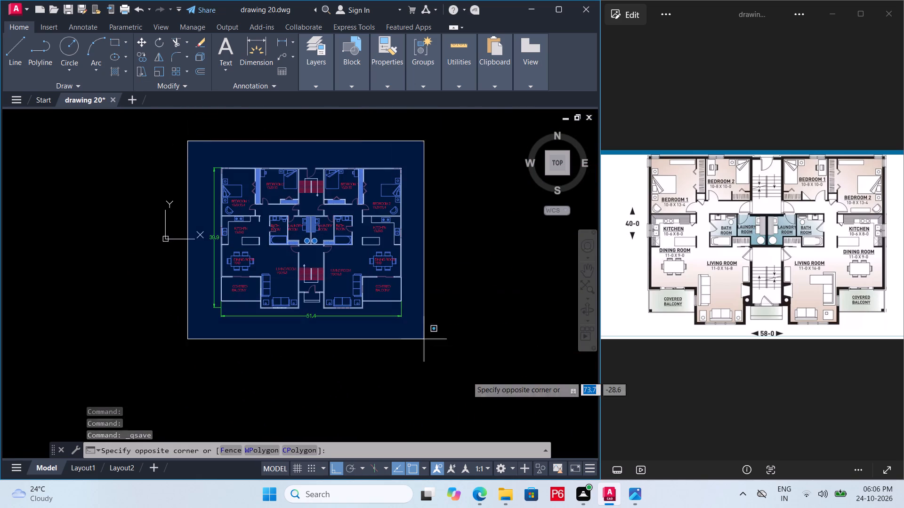
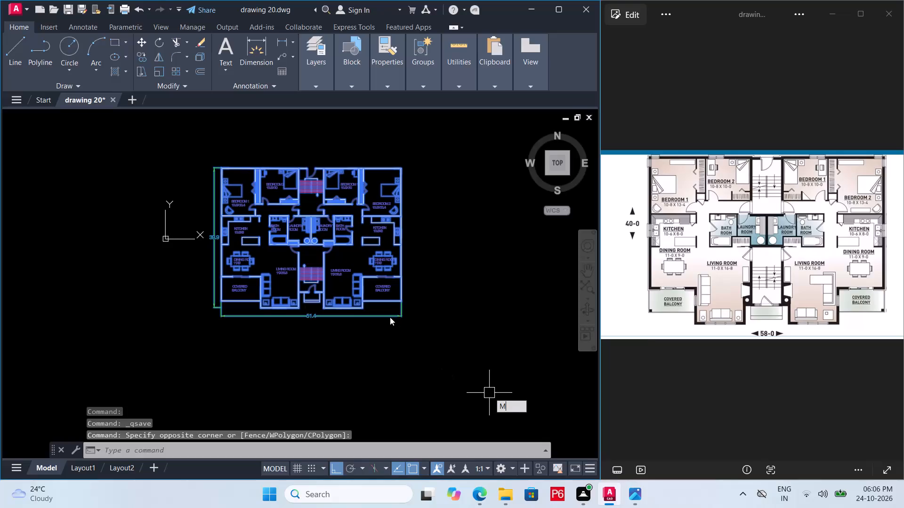
# Move the selected floor plan with its overall dimensions straight up, using its lower-right dimension corner as base point.
pyautogui.press('space')
pyautogui.click(404, 319)
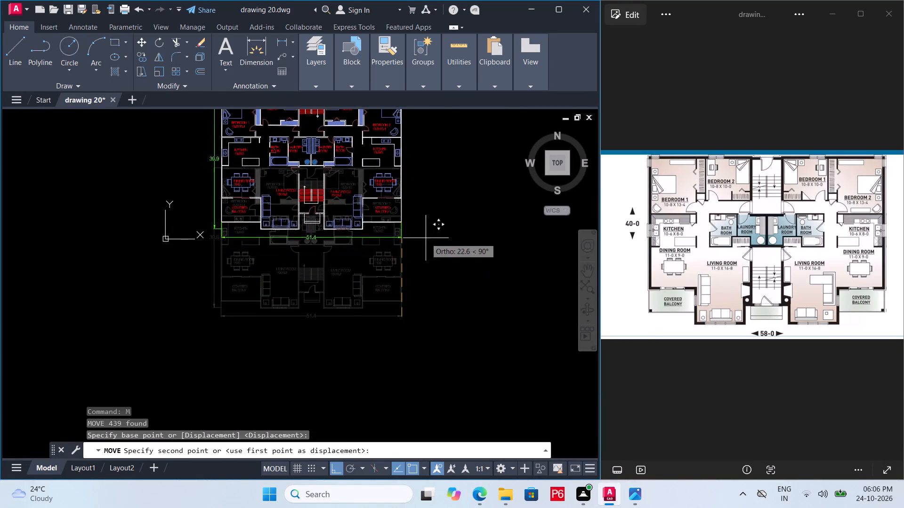
pyautogui.moveTo(426, 239); pyautogui.dragTo(323, 471, button='middle')
pyautogui.moveTo(382, 265); pyautogui.dragTo(416, 213, button='middle')
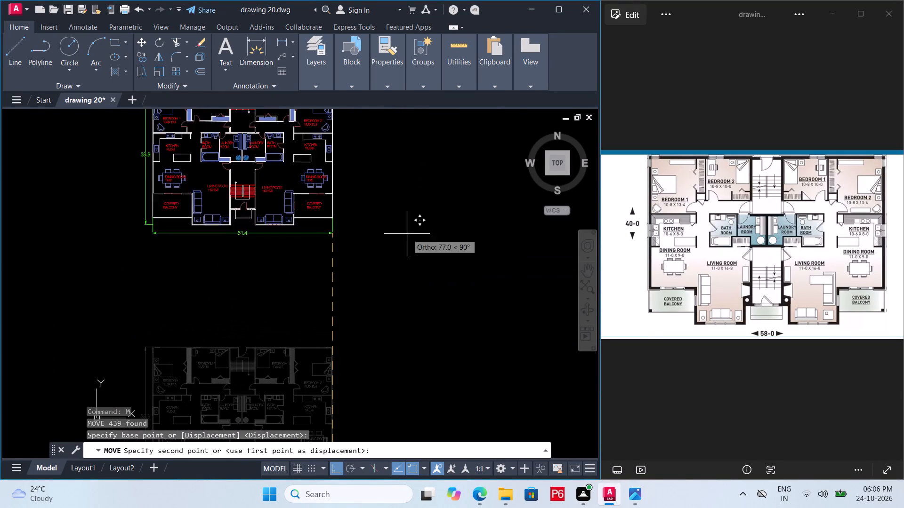
pyautogui.click(342, 329)
pyautogui.moveTo(343, 325); pyautogui.dragTo(304, 298, button='middle')
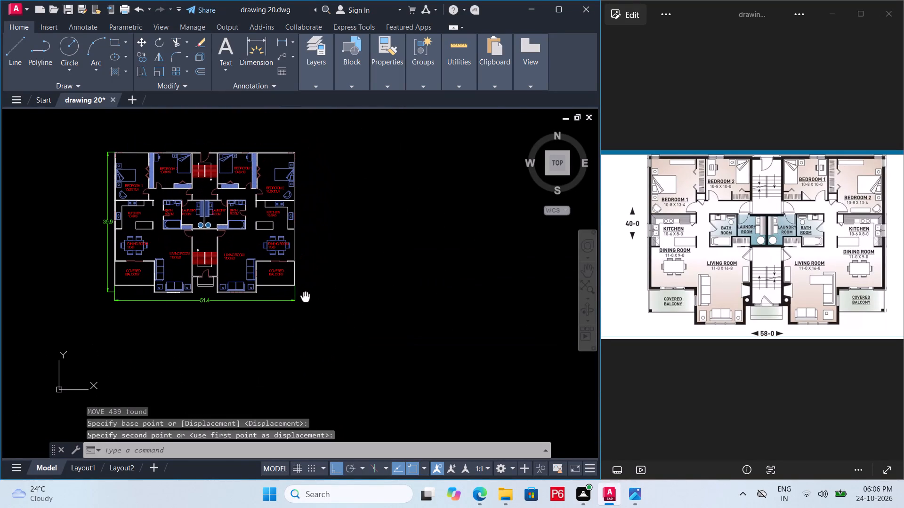
pyautogui.moveTo(304, 298); pyautogui.dragTo(303, 300, button='middle')
# Select the entire floor plan with its dimensions and move it horizontally a short distance to the right from its lower-right dimension corner.
pyautogui.moveTo(52, 138); pyautogui.dragTo(58, 141)
pyautogui.click(377, 357)
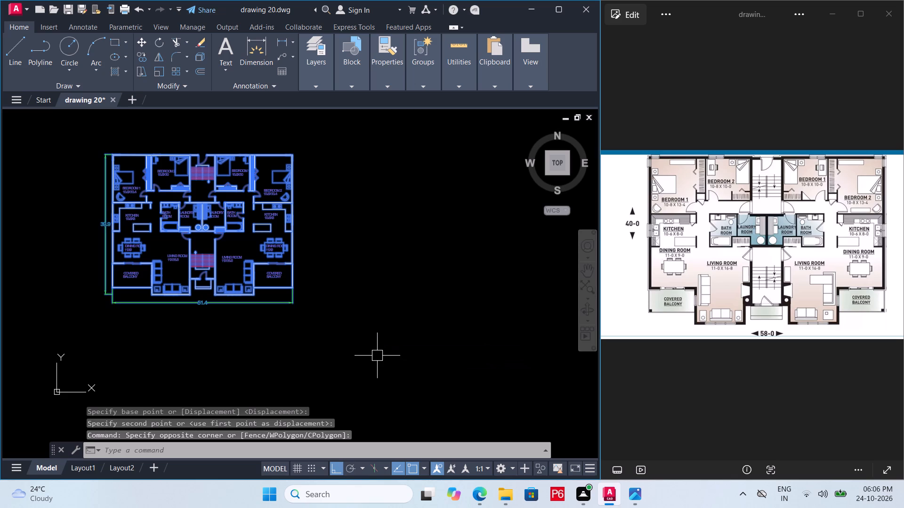
pyautogui.press('m')
pyautogui.press('space')
pyautogui.click(291, 303)
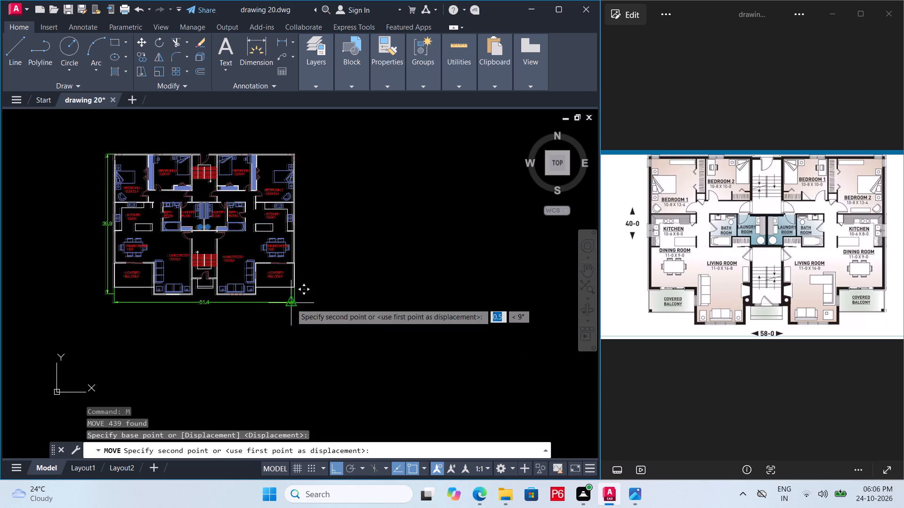
pyautogui.click(346, 307)
# Save the drawing with the floor plan in its new position.
pyautogui.hotkey('ctrl', 's')
pyautogui.hotkey('ctrl', 's')
pyautogui.hotkey('ctrl', 's')
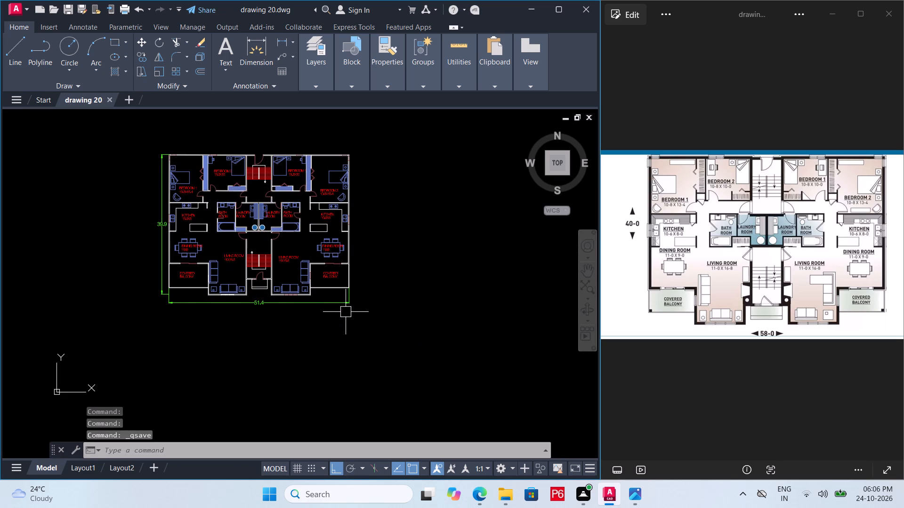
pyautogui.hotkey('ctrl', 's')
pyautogui.hotkey('ctrl', 's')
pyautogui.hotkey('ctrl', 's')
pyautogui.hotkey('ctrl', 's')
pyautogui.hotkey('ctrl', 's')
pyautogui.hotkey('ctrl', 's')
pyautogui.hotkey('ctrl', 's')
pyautogui.hotkey('ctrl', 's')
pyautogui.hotkey('ctrl', 's')
pyautogui.hotkey('ctrl', 's')
pyautogui.hotkey('ctrl', 's')
pyautogui.hotkey('ctrl', 's')
pyautogui.hotkey('ctrl', 's')
pyautogui.hotkey('ctrl', 's')
pyautogui.hotkey('ctrl', 's')
pyautogui.hotkey('ctrl', 's')
pyautogui.hotkey('ctrl', 's')
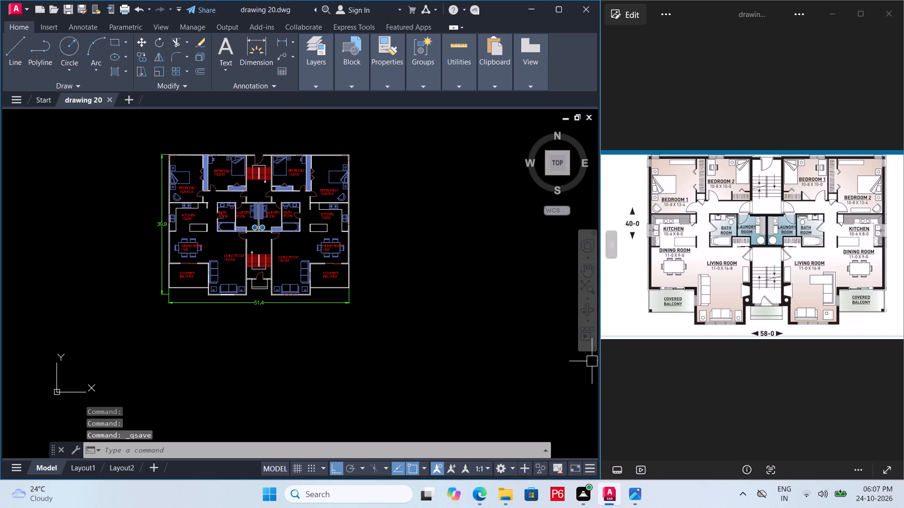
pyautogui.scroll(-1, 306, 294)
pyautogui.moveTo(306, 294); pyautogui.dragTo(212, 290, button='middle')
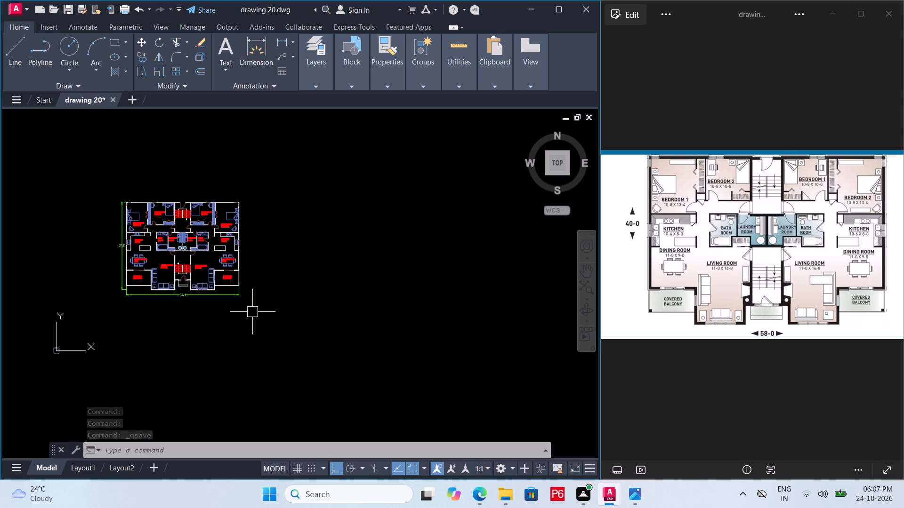
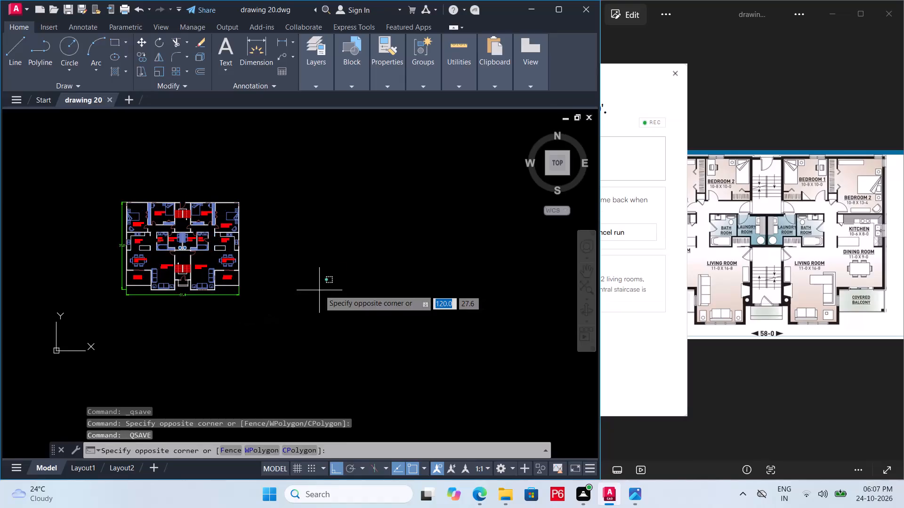
# Bring up the drawing 20 reference image and check the two-apartment floor plan against it.
pyautogui.press('Escape')
pyautogui.click(903, 245)
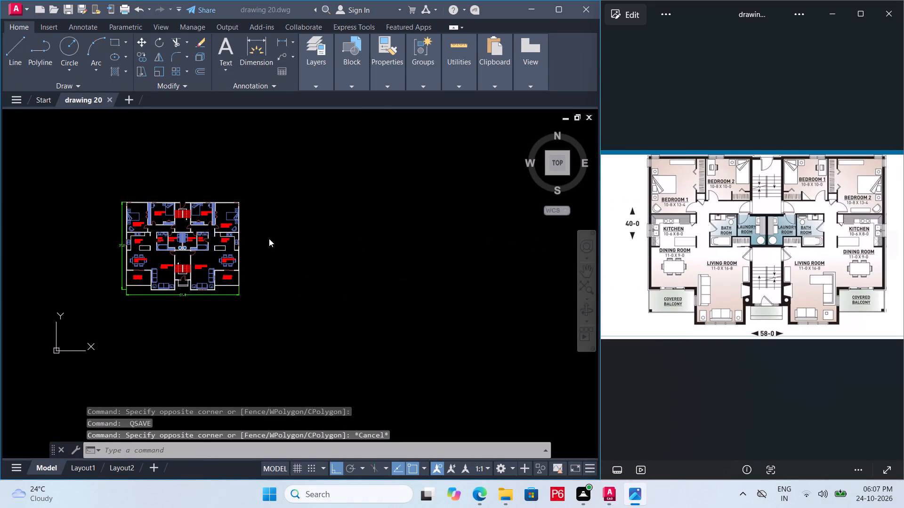
pyautogui.scroll(2, 148, 243)
pyautogui.moveTo(148, 244); pyautogui.dragTo(213, 221, button='middle')
pyautogui.scroll(-1, 225, 215)
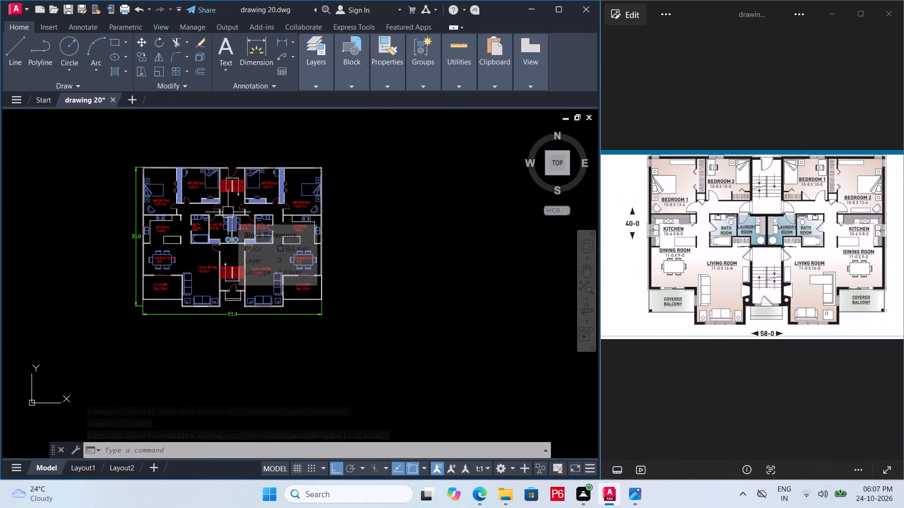
# Put away the drawing 20 reference image and open the SKETCHUP 5 unit plan image from the FILES folder.
pyautogui.click(640, 495)
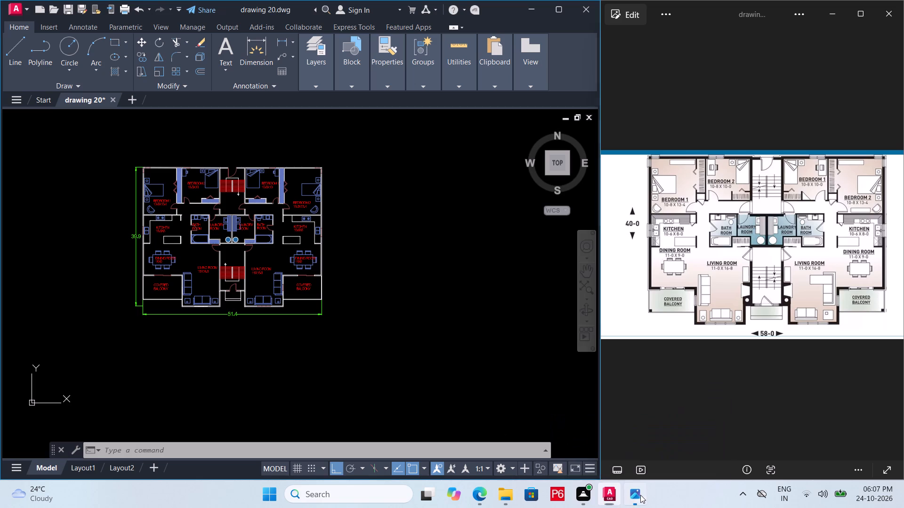
pyautogui.click(638, 492)
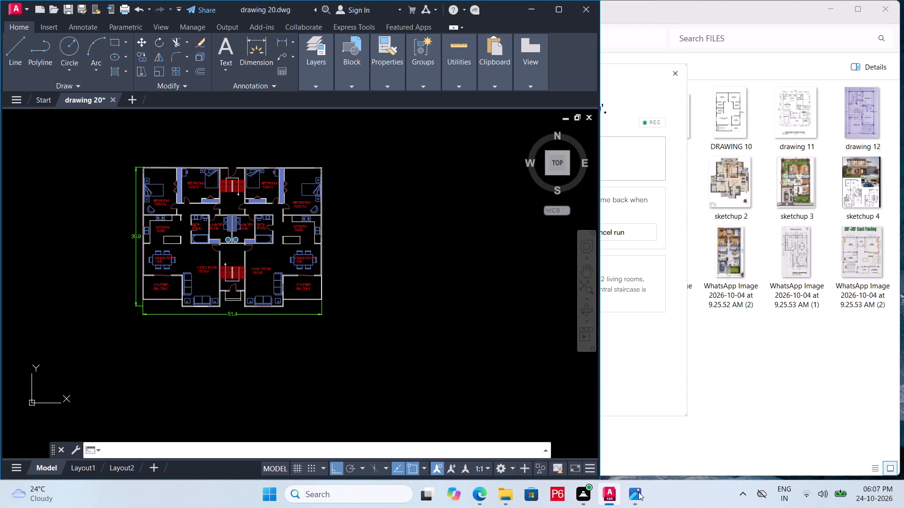
pyautogui.click(378, 272)
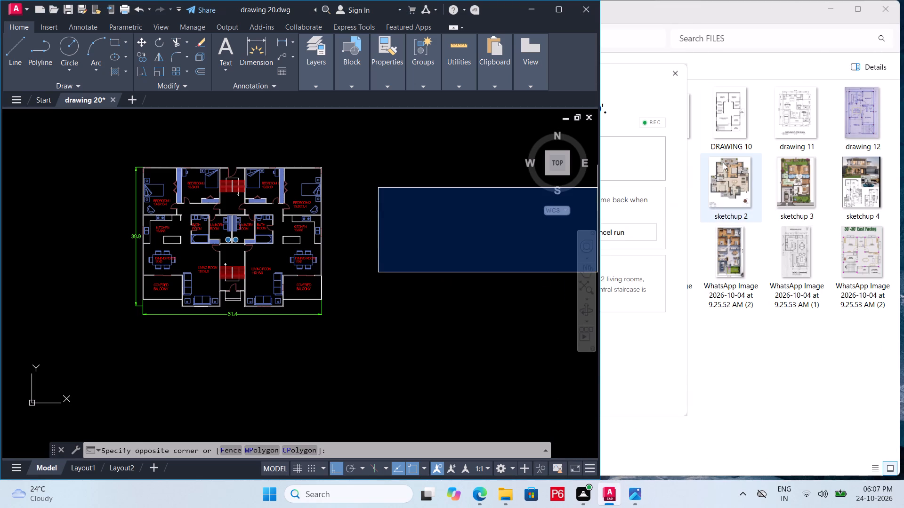
pyautogui.click(427, 264)
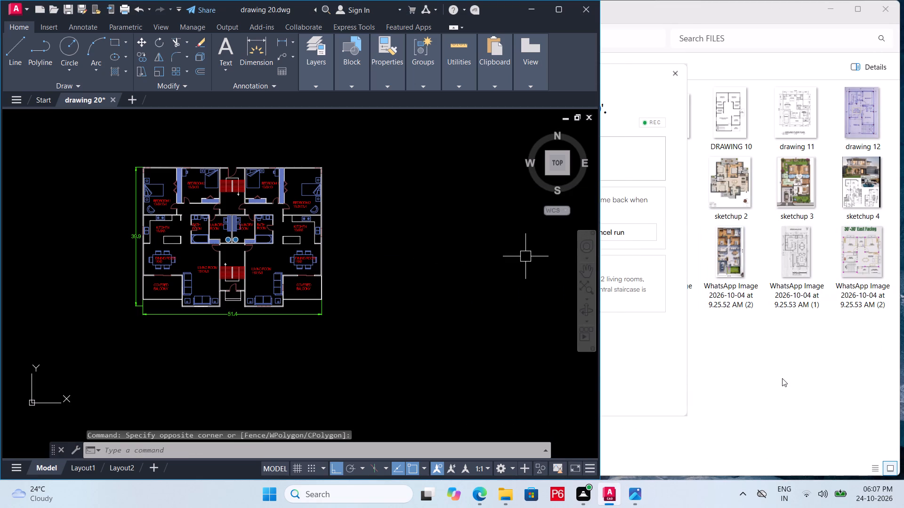
pyautogui.click(785, 377)
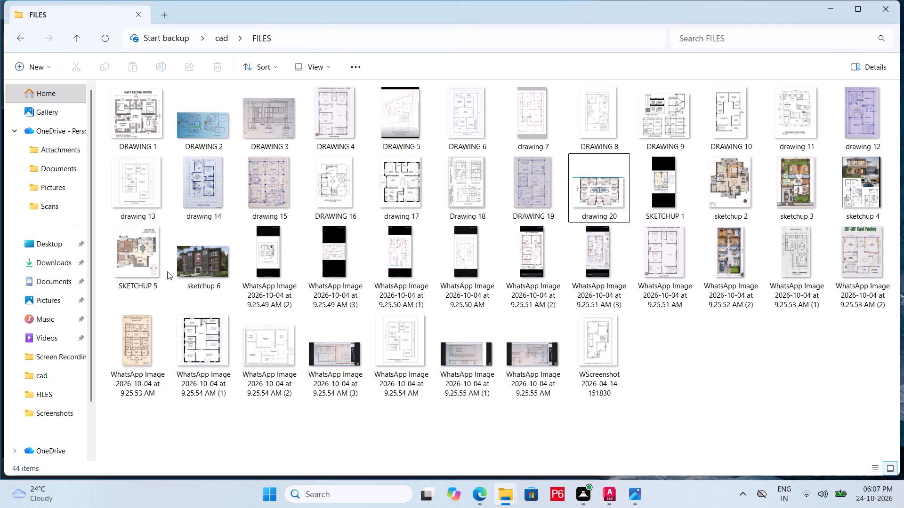
pyautogui.doubleClick(145, 270)
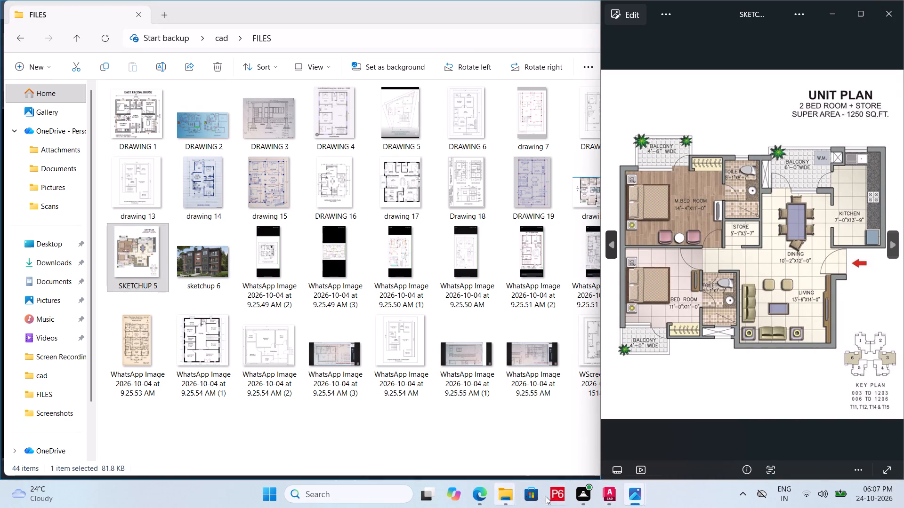
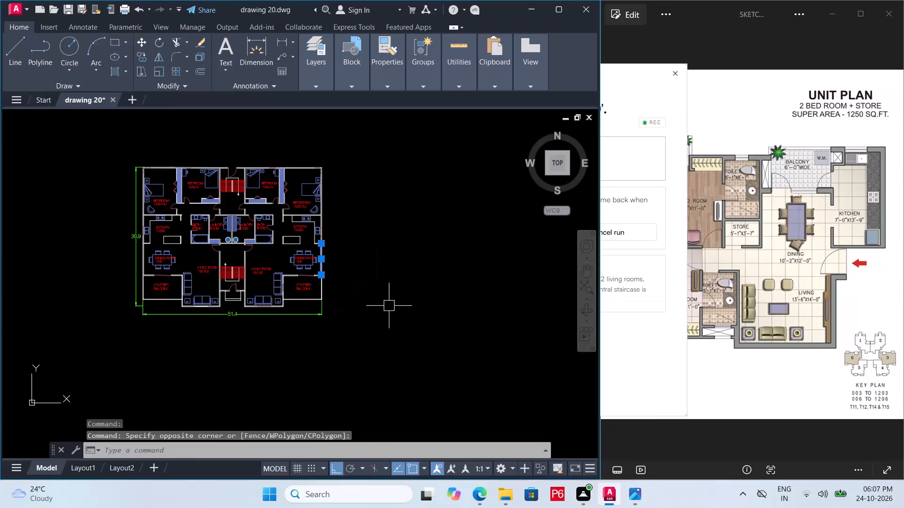
# Bring the UNIT PLAN reference image forward beside the drawing and clear the selection in drawing 20.
pyautogui.click(795, 292)
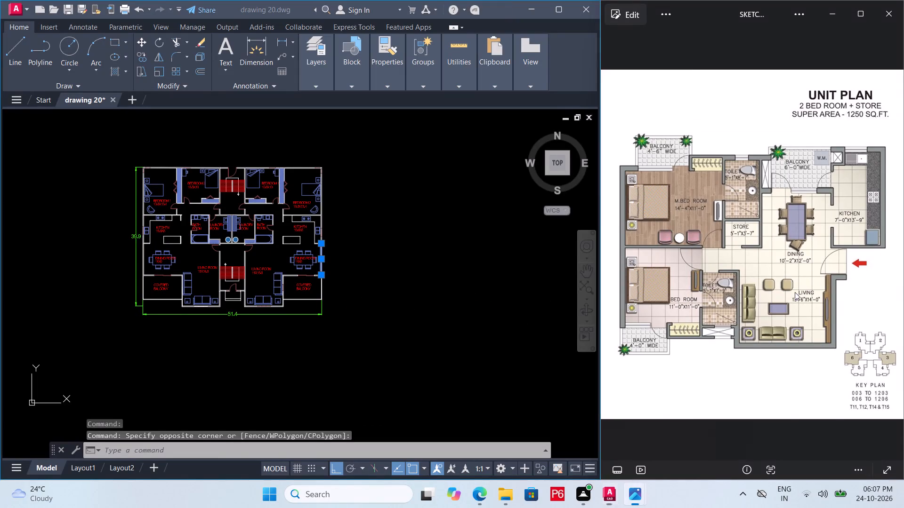
pyautogui.click(309, 286)
pyautogui.click(335, 331)
pyautogui.press('space')
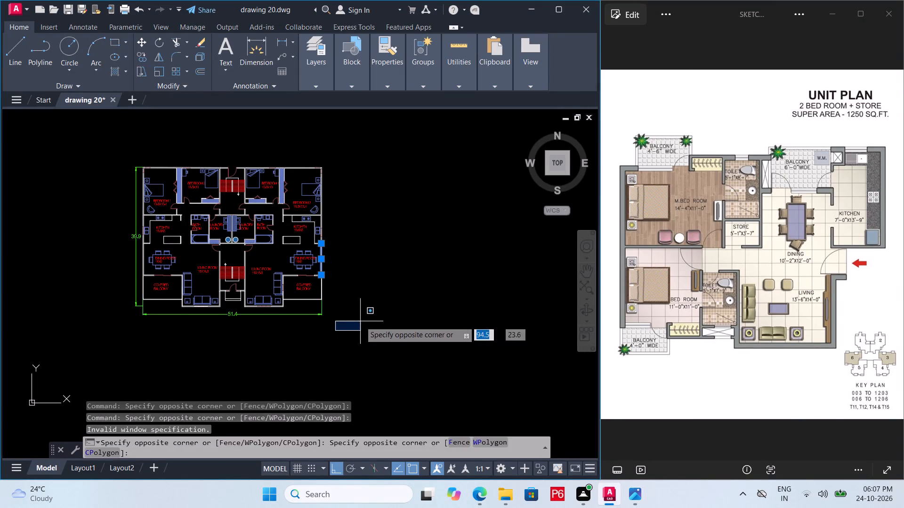
pyautogui.click(360, 321)
pyautogui.doubleClick(439, 182)
pyautogui.click(416, 229)
# Save drawing 20.
pyautogui.hotkey('ctrl', 's')
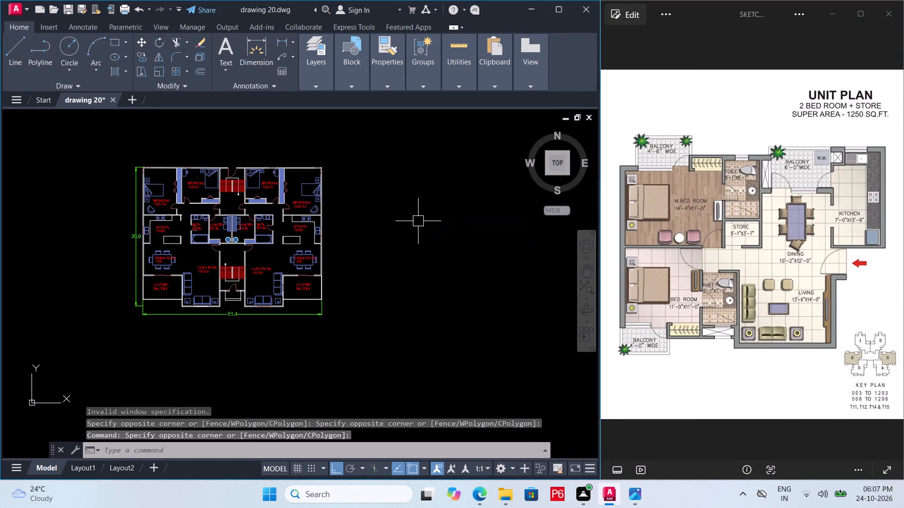
pyautogui.hotkey('ctrl', 's')
pyautogui.hotkey('ctrl', 's')
pyautogui.hotkey('ctrl', 's')
# Examine the two-apartment floor plan room by room, including the kitchens, dining rooms, living rooms, covered balconies and outer walls.
pyautogui.scroll(-1, 401, 221)
pyautogui.moveTo(401, 221); pyautogui.dragTo(407, 210, button='middle')
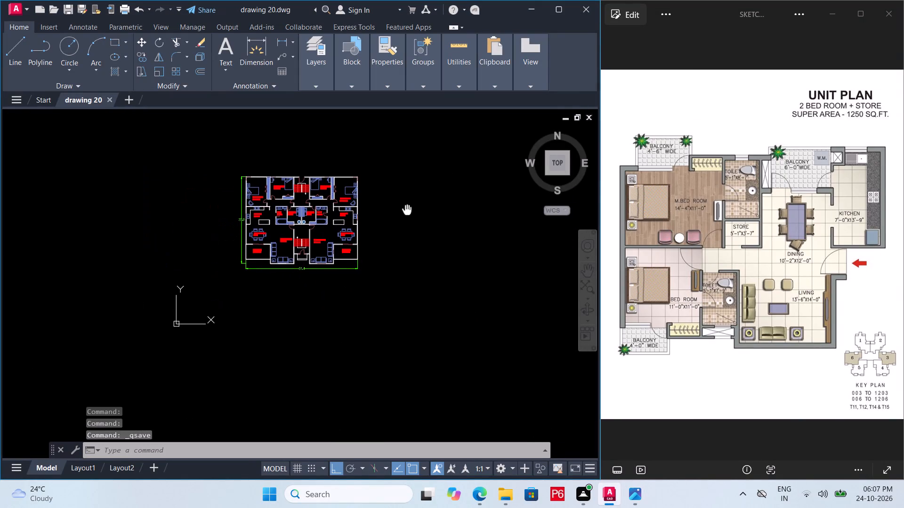
pyautogui.moveTo(407, 210); pyautogui.dragTo(388, 218, button='middle')
pyautogui.scroll(2, 337, 224)
pyautogui.moveTo(299, 224); pyautogui.dragTo(371, 237, button='middle')
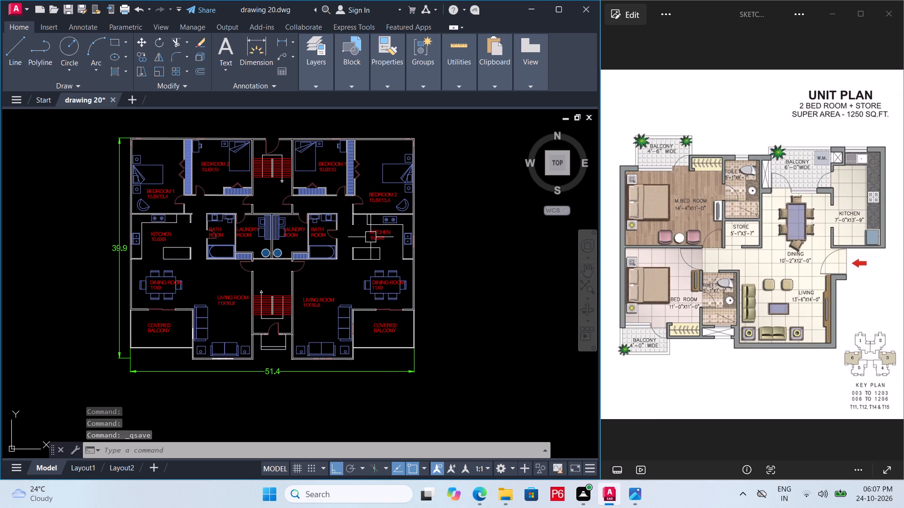
pyautogui.scroll(4, 127, 122)
pyautogui.scroll(-3, 126, 154)
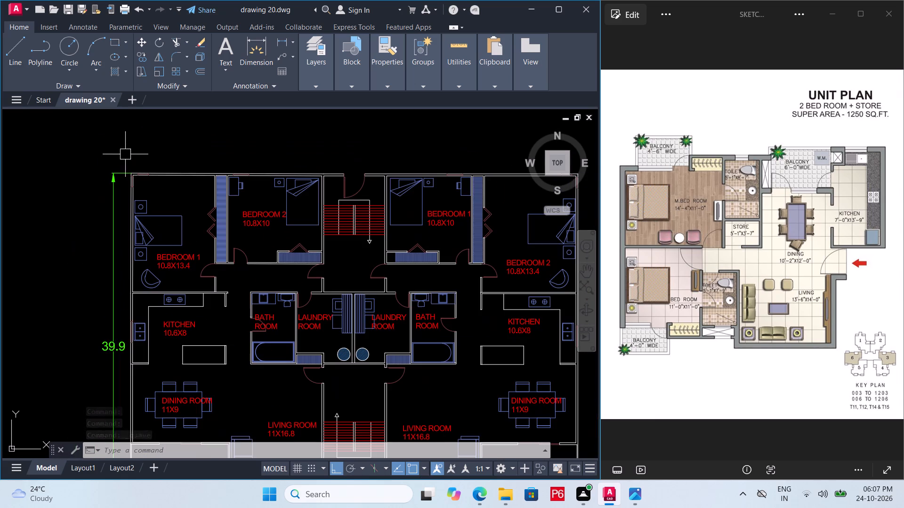
pyautogui.scroll(-1, 144, 336)
pyautogui.moveTo(144, 325); pyautogui.dragTo(133, 252, button='middle')
pyautogui.scroll(1, 381, 248)
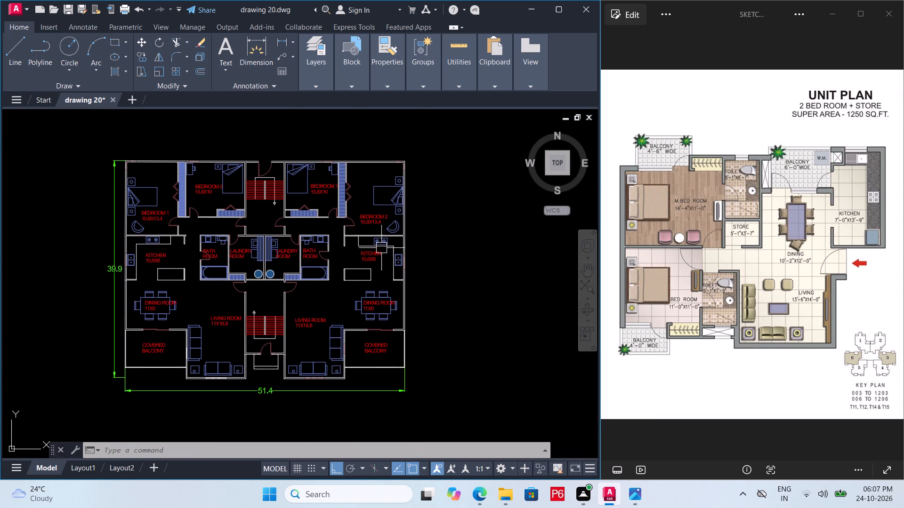
pyautogui.scroll(1, 381, 248)
pyautogui.scroll(1, 466, 226)
pyautogui.moveTo(467, 224); pyautogui.dragTo(369, 222, button='middle')
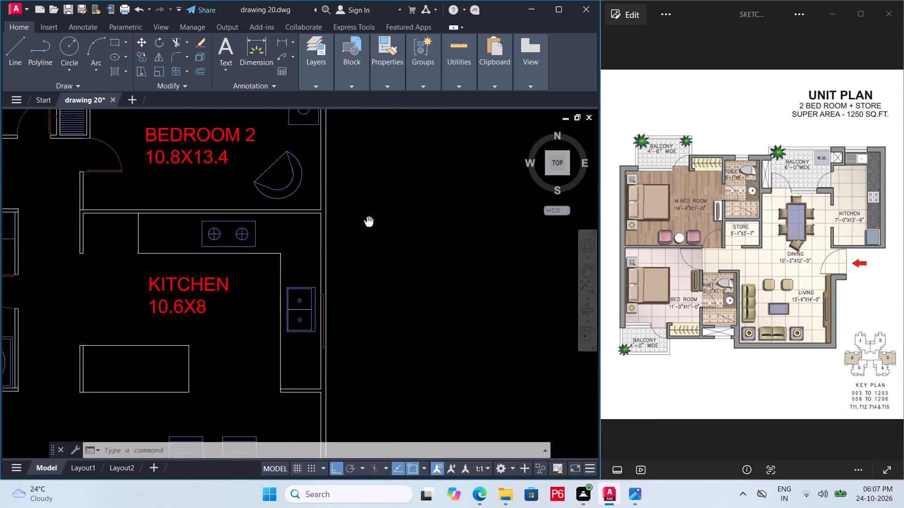
pyautogui.moveTo(369, 222); pyautogui.dragTo(374, 204, button='middle')
pyautogui.moveTo(358, 389); pyautogui.dragTo(371, 256, button='middle')
pyautogui.moveTo(394, 407); pyautogui.dragTo(431, 298, button='middle')
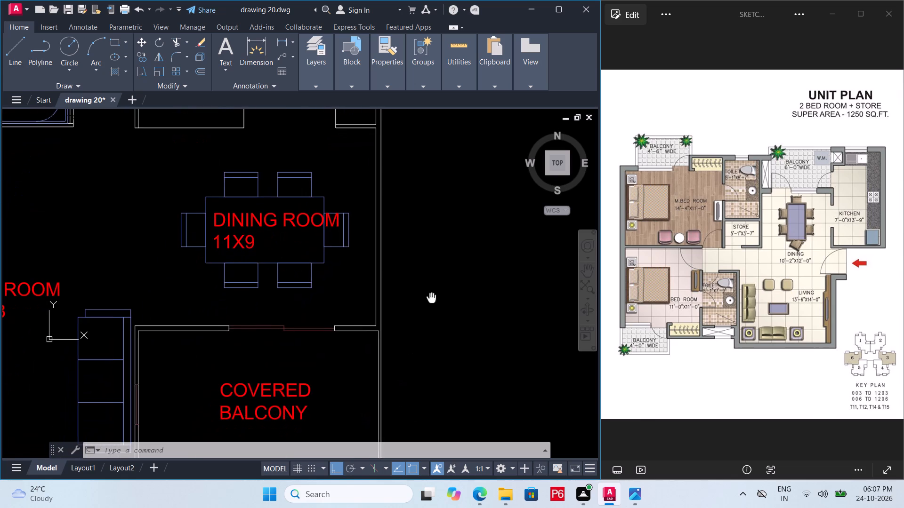
pyautogui.moveTo(431, 298); pyautogui.dragTo(432, 296, button='middle')
pyautogui.moveTo(413, 365); pyautogui.dragTo(441, 257, button='middle')
pyautogui.scroll(-2, 404, 362)
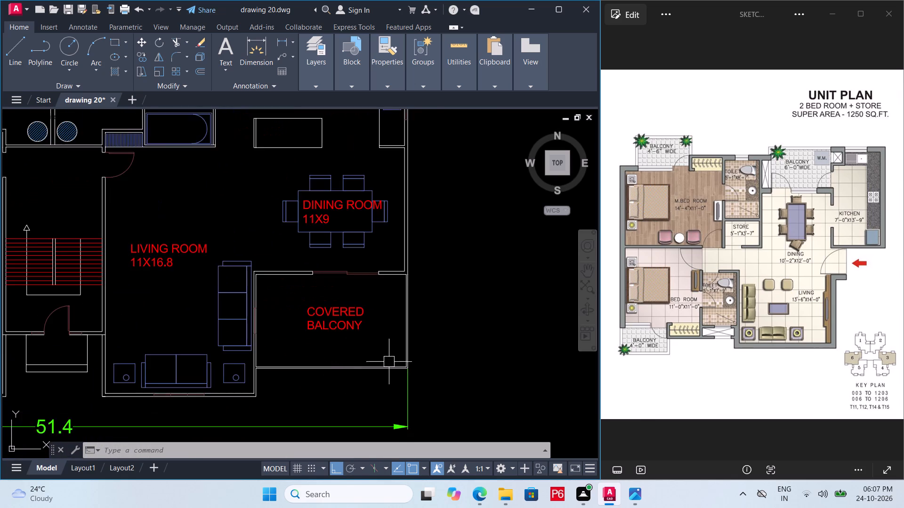
pyautogui.moveTo(336, 355); pyautogui.dragTo(600, 336, button='middle')
pyautogui.moveTo(267, 331); pyautogui.dragTo(533, 327, button='middle')
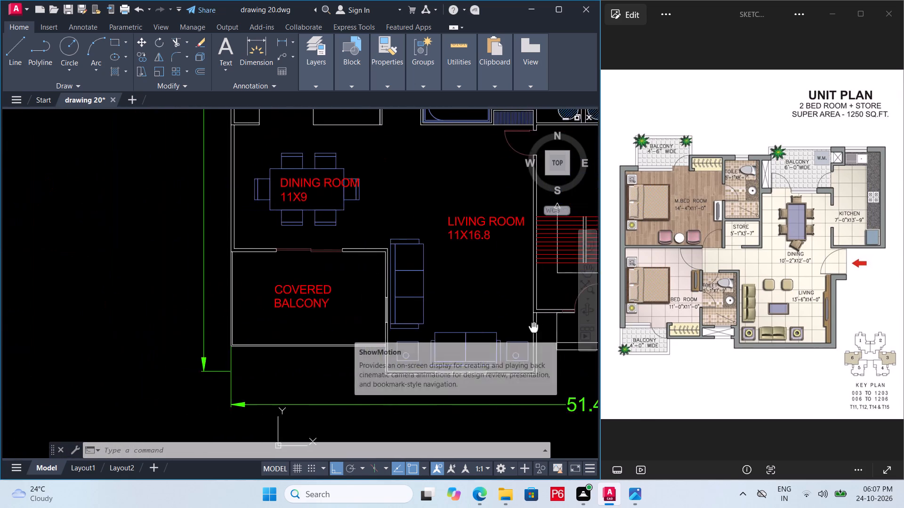
pyautogui.moveTo(533, 327); pyautogui.dragTo(527, 389, button='middle')
pyautogui.scroll(-1, 540, 327)
pyautogui.scroll(1, 310, 216)
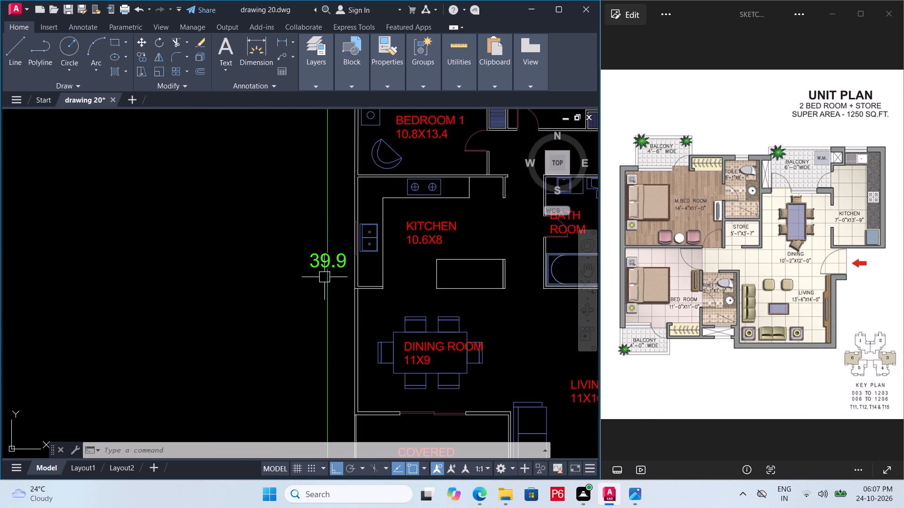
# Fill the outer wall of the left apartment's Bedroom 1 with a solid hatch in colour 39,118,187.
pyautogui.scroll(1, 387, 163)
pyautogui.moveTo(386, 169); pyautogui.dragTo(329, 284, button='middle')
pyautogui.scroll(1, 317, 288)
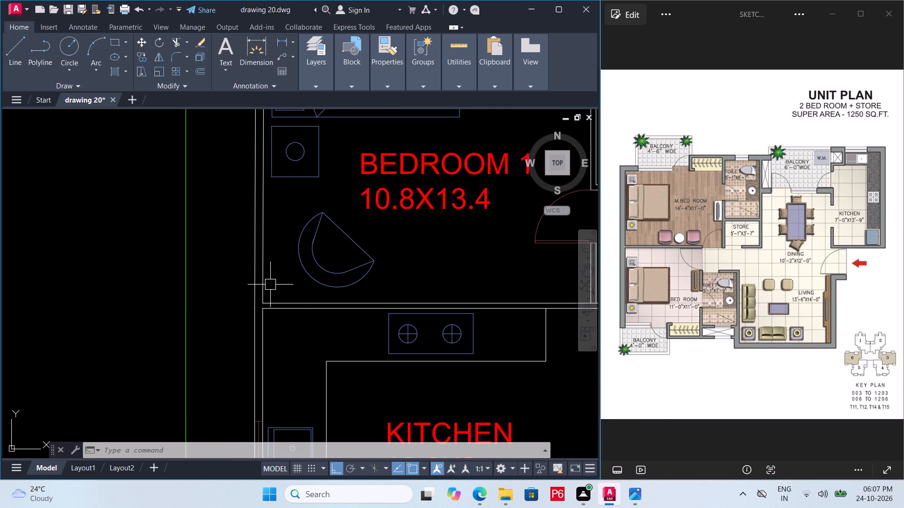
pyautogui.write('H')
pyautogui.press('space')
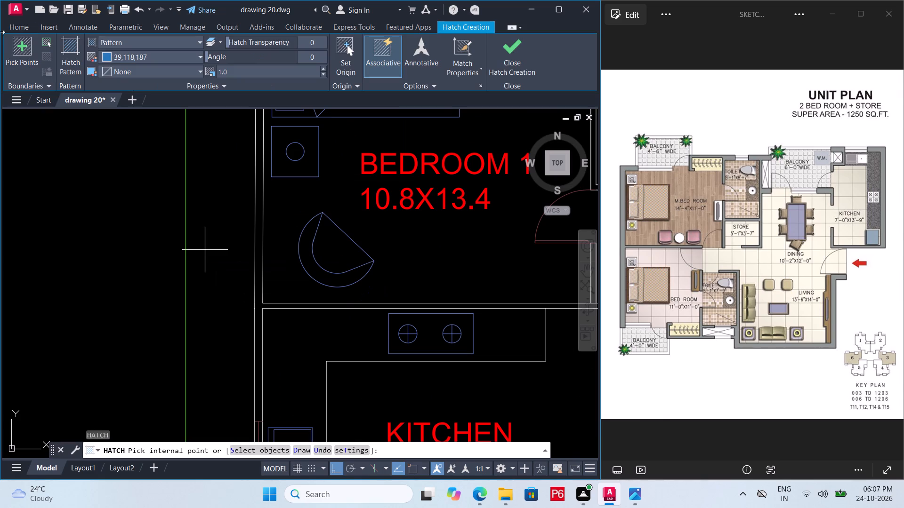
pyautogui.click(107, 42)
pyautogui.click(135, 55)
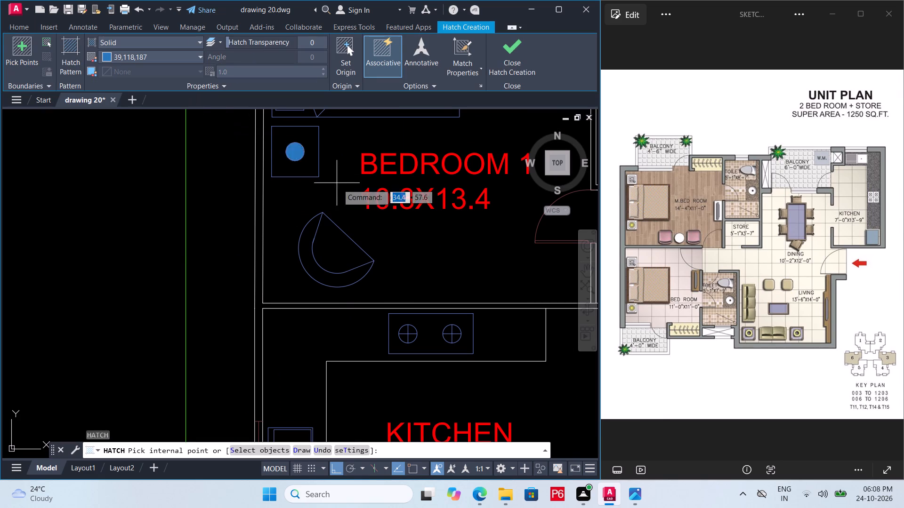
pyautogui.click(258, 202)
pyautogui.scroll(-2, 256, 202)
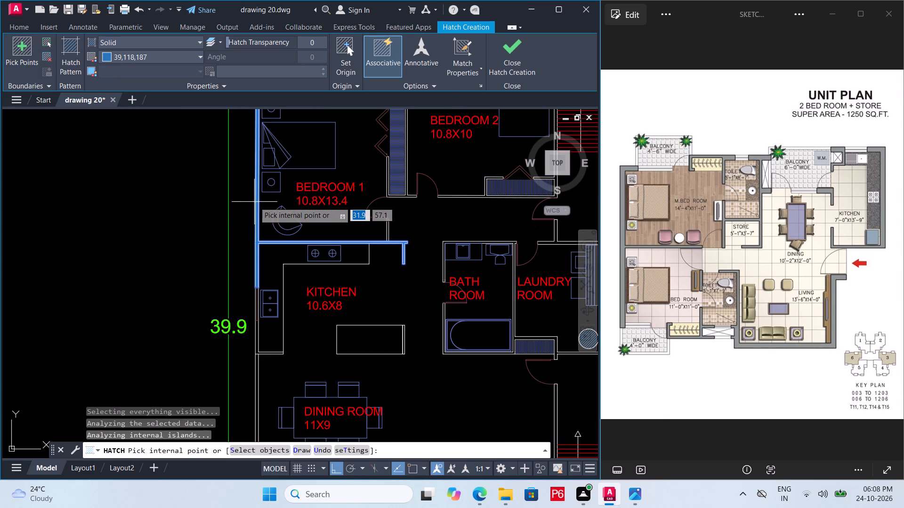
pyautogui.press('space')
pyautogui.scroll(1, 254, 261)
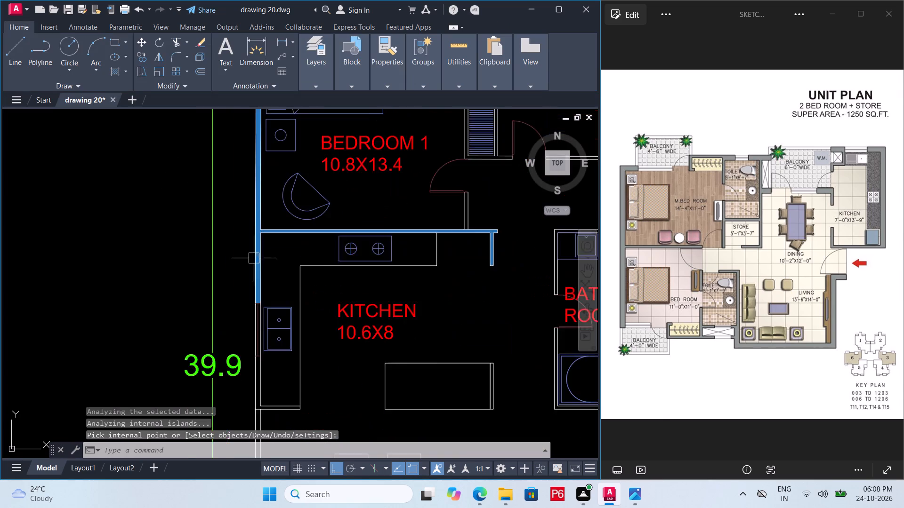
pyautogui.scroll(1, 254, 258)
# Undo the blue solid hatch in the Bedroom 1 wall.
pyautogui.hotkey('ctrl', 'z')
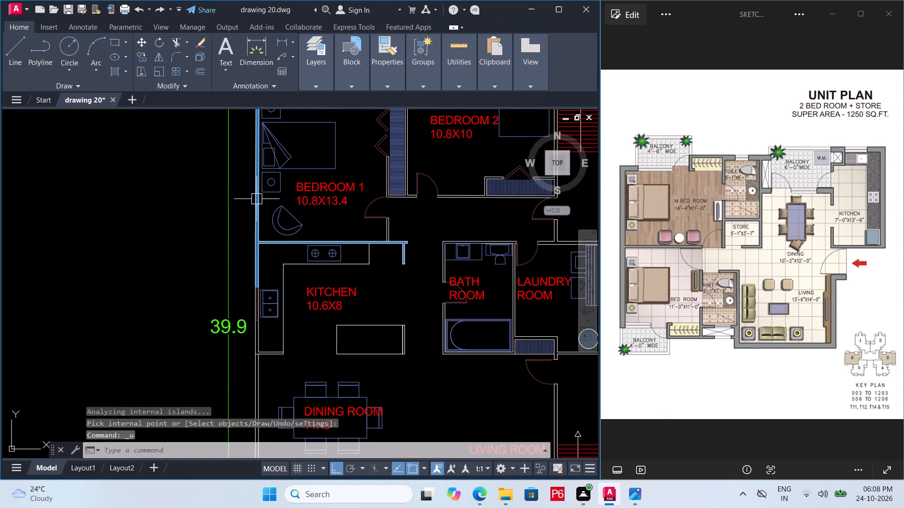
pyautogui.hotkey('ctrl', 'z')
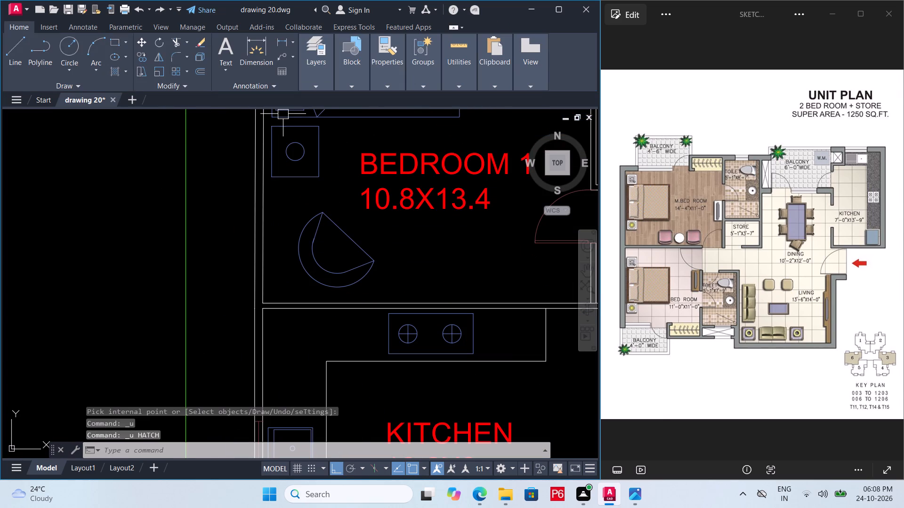
# Hatch the outer wall of the left apartment's Bedroom 1 with a solid fill in grey 147,149,152.
pyautogui.write('H')
pyautogui.press('space')
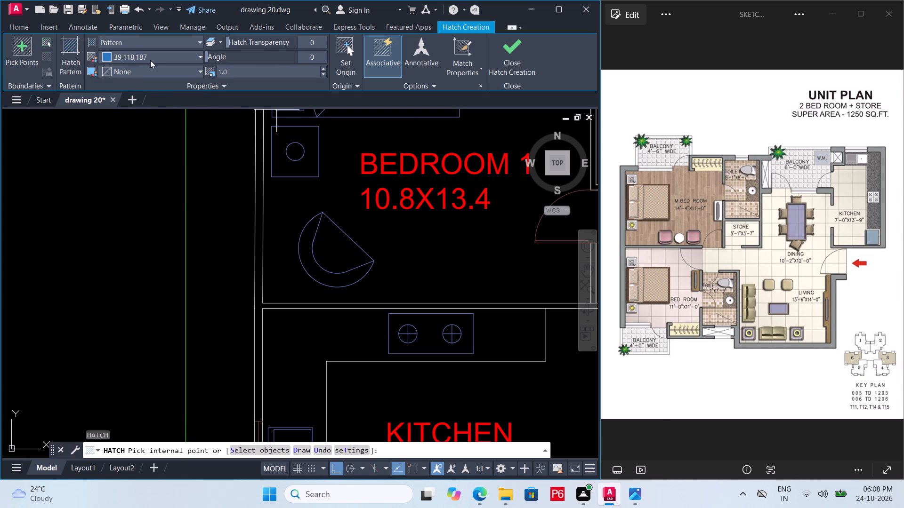
pyautogui.click(150, 60)
pyautogui.click(152, 45)
pyautogui.click(145, 44)
pyautogui.click(136, 52)
pyautogui.click(135, 55)
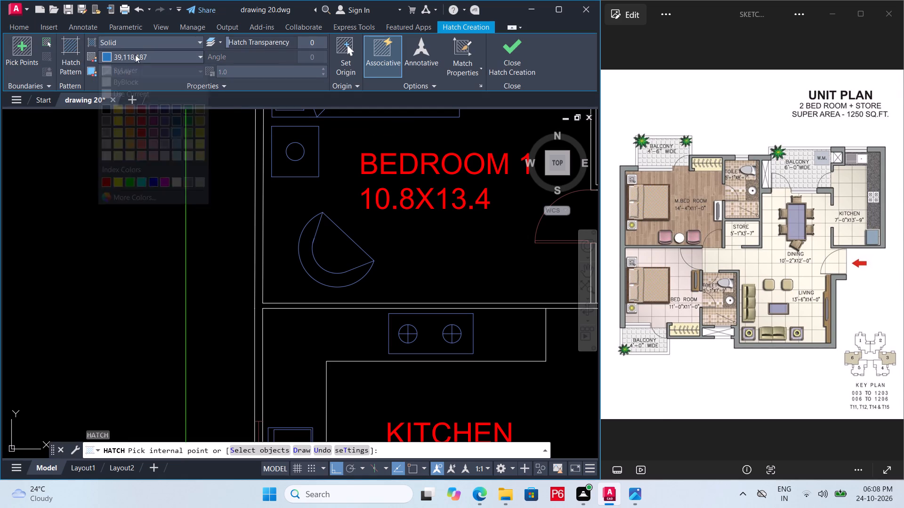
pyautogui.click(104, 134)
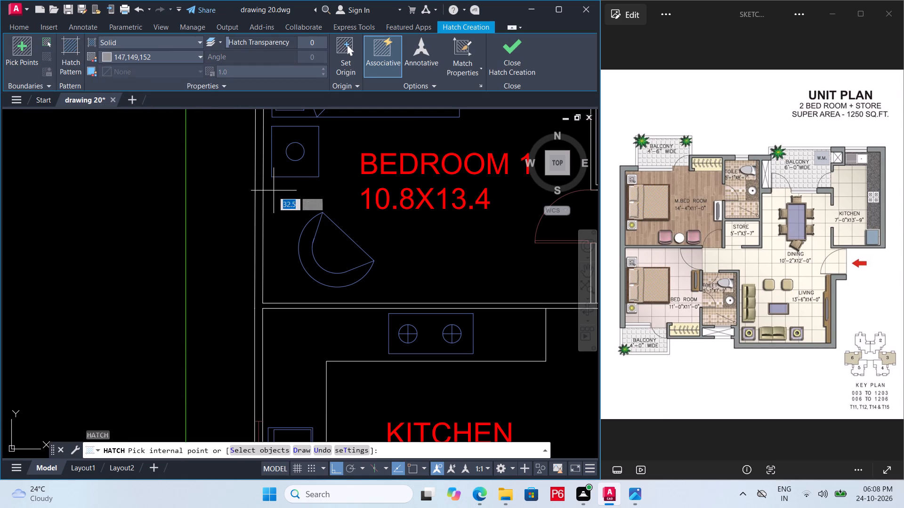
pyautogui.click(260, 199)
# Add the grey solid fill to the upper outer corner and upper wall of the left apartment's Bedroom 1.
pyautogui.scroll(-2, 201, 186)
pyautogui.moveTo(251, 183); pyautogui.dragTo(251, 185, button='middle')
pyautogui.scroll(-1, 251, 184)
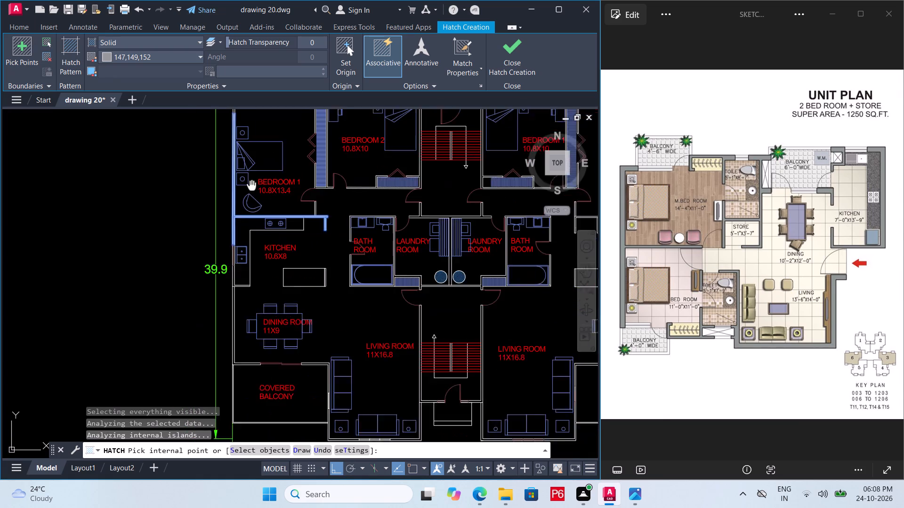
pyautogui.moveTo(251, 185); pyautogui.dragTo(258, 303, button='middle')
pyautogui.scroll(4, 259, 237)
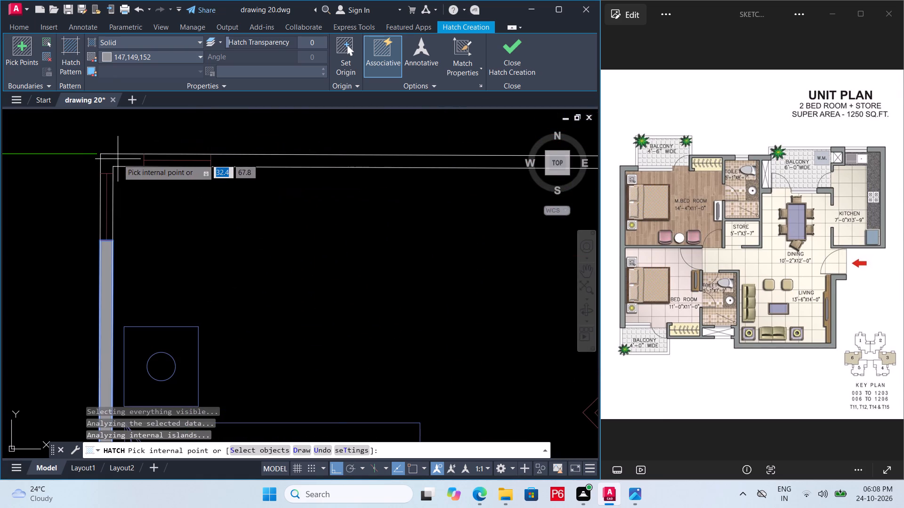
pyautogui.click(117, 159)
pyautogui.doubleClick(248, 161)
# Add the grey solid fill to the upper walls of the two bedrooms flanking the upper staircase.
pyautogui.scroll(-3, 103, 172)
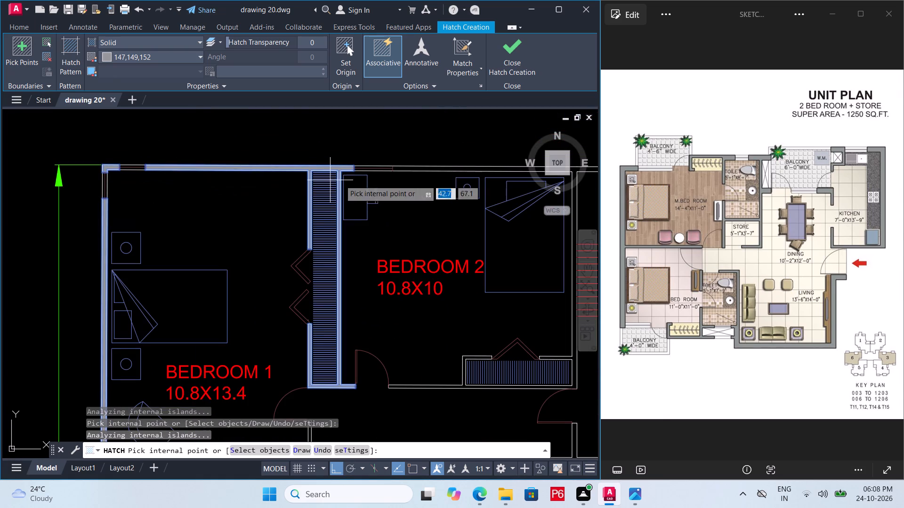
pyautogui.moveTo(408, 176); pyautogui.dragTo(145, 175, button='middle')
pyautogui.scroll(1, 183, 165)
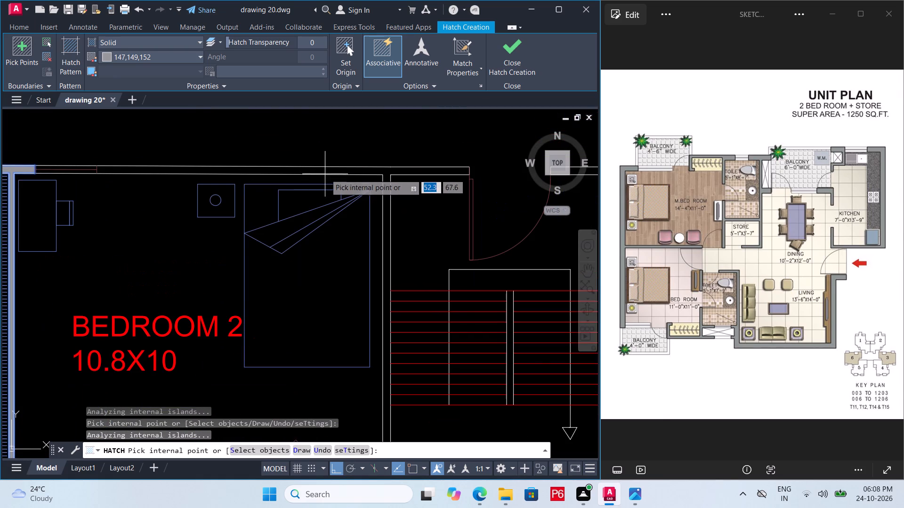
pyautogui.click(329, 171)
pyautogui.scroll(-2, 254, 150)
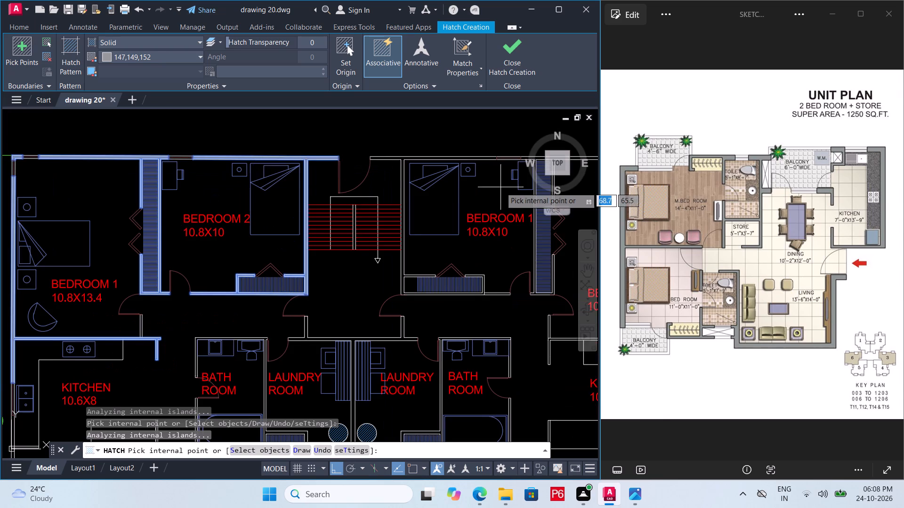
pyautogui.moveTo(459, 189); pyautogui.dragTo(307, 203, button='middle')
pyautogui.scroll(3, 275, 183)
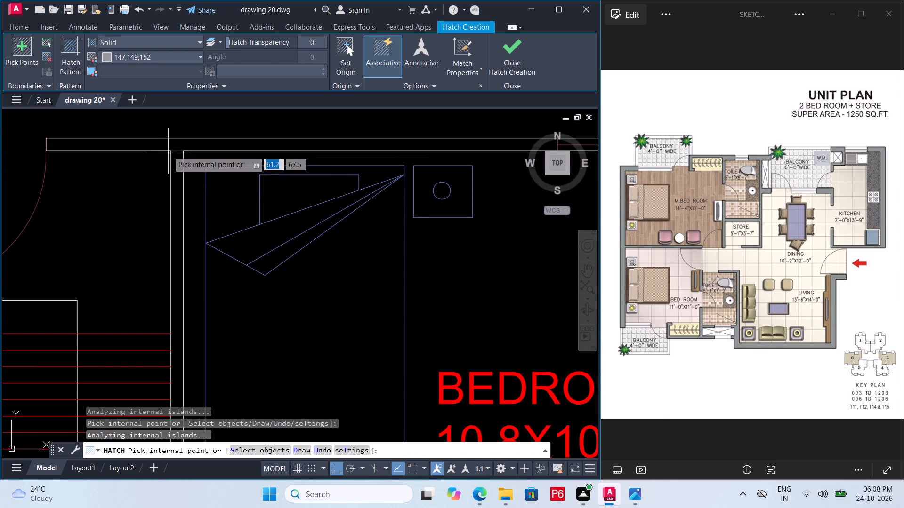
pyautogui.click(175, 146)
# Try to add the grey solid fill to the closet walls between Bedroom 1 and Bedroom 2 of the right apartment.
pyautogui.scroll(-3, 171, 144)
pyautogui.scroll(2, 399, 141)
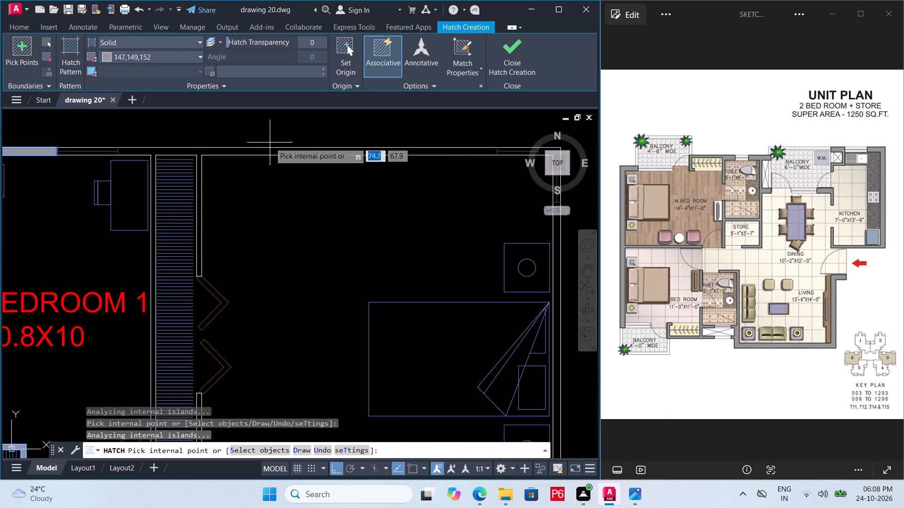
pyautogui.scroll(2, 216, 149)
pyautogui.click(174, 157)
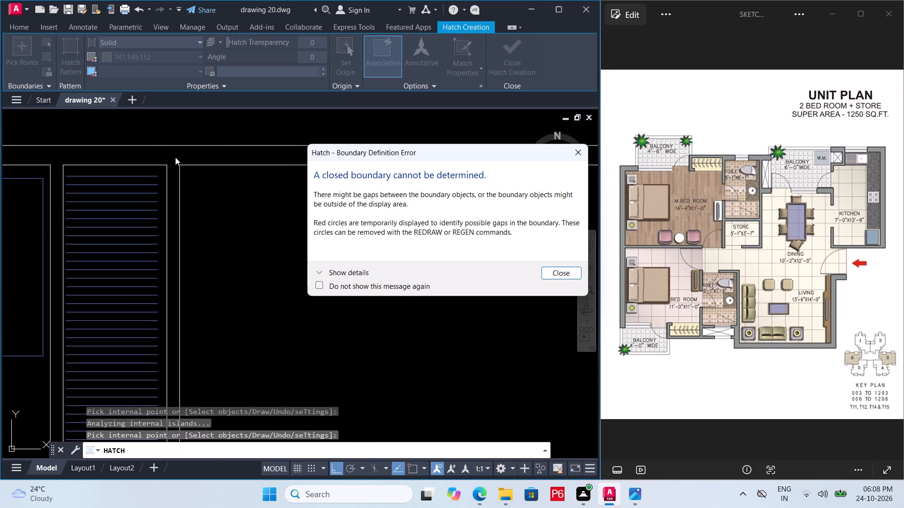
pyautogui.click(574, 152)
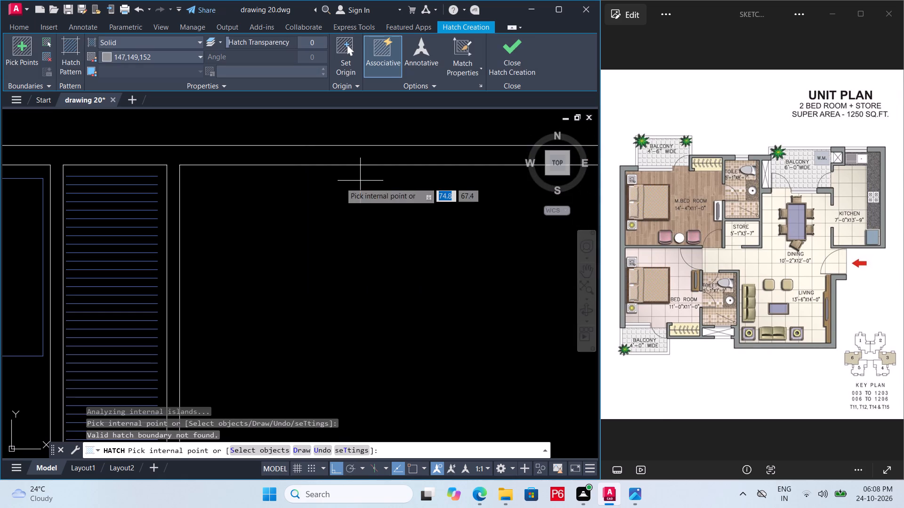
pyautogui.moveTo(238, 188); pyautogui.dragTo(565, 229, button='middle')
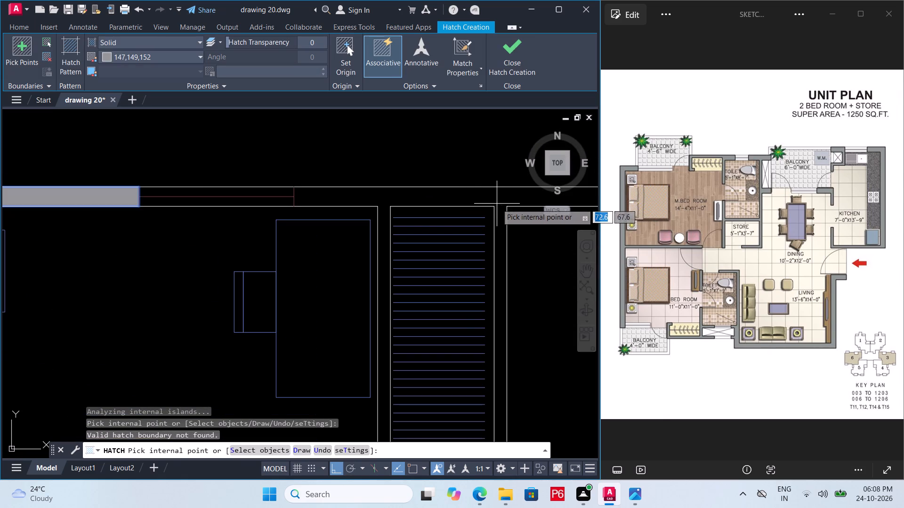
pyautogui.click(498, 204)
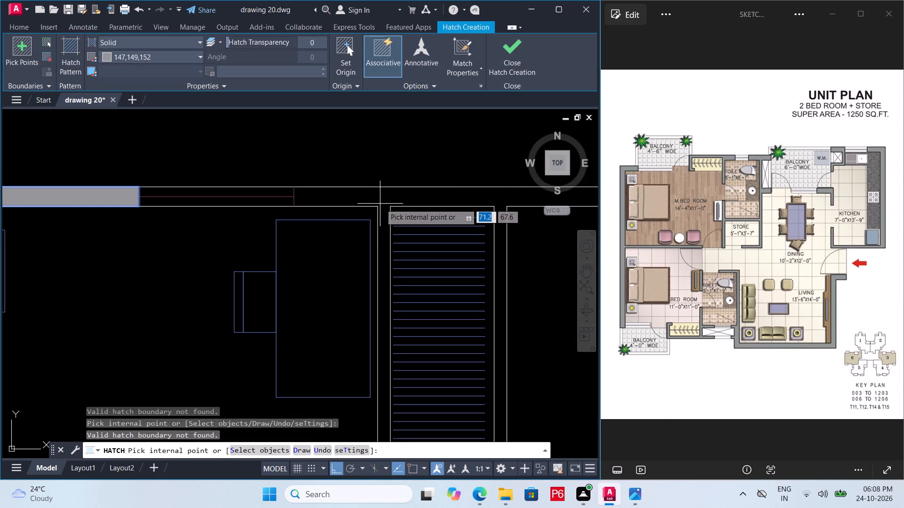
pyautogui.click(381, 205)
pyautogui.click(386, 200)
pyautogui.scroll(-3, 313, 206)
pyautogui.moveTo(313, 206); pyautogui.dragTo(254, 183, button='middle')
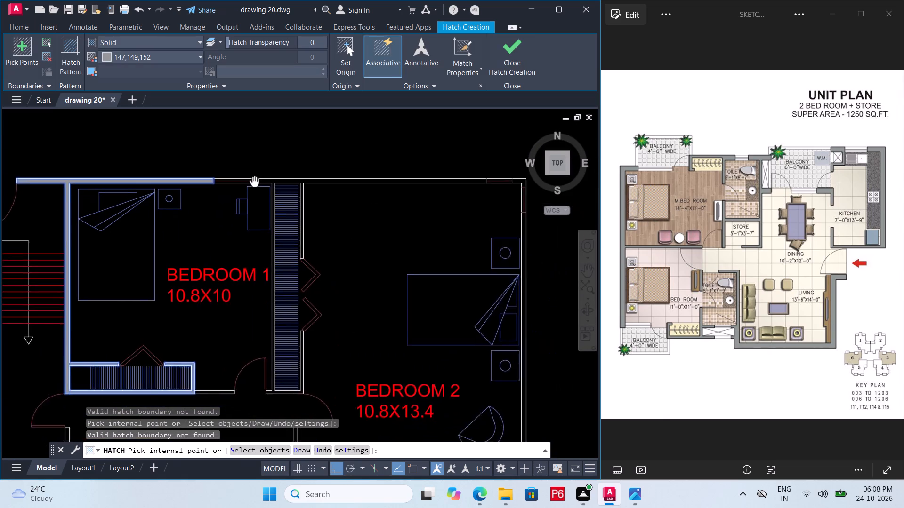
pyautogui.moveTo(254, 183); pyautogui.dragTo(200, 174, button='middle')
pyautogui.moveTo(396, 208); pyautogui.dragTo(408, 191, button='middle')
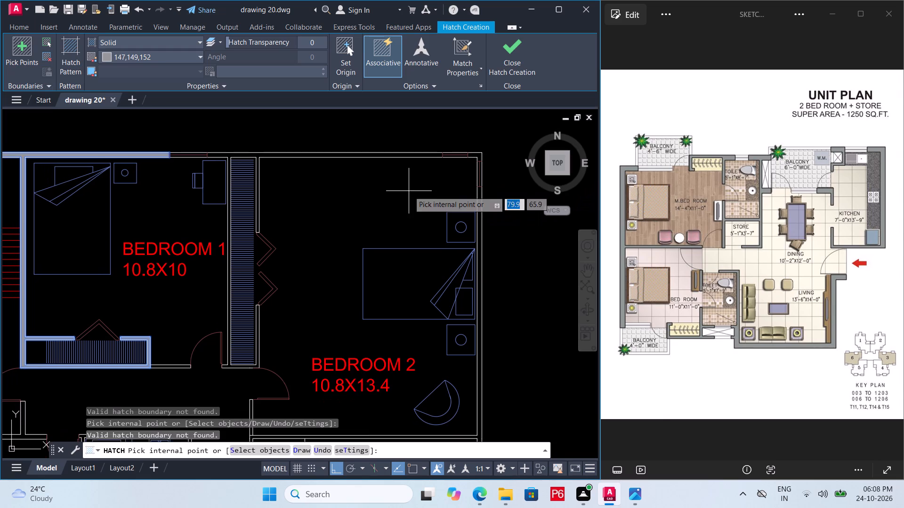
# End the hatch and save the drawing.
pyautogui.hotkey('ctrl', 's')
pyautogui.hotkey('ctrl', 's')
pyautogui.hotkey('ctrl', 's')
pyautogui.hotkey('ctrl', 's')
pyautogui.hotkey('ctrl', 's')
pyautogui.hotkey('ctrl', 's')
pyautogui.hotkey('ctrl', 's')
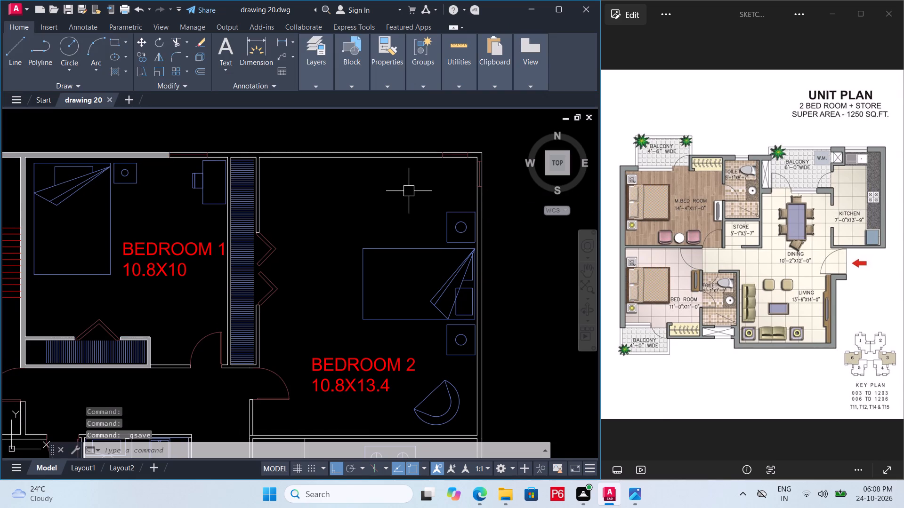
# Hatch the closet walls between the right apartment's bedrooms and Bedroom 2's upper wall with a solid fill in grey 147,149,152.
pyautogui.write('H')
pyautogui.press('space')
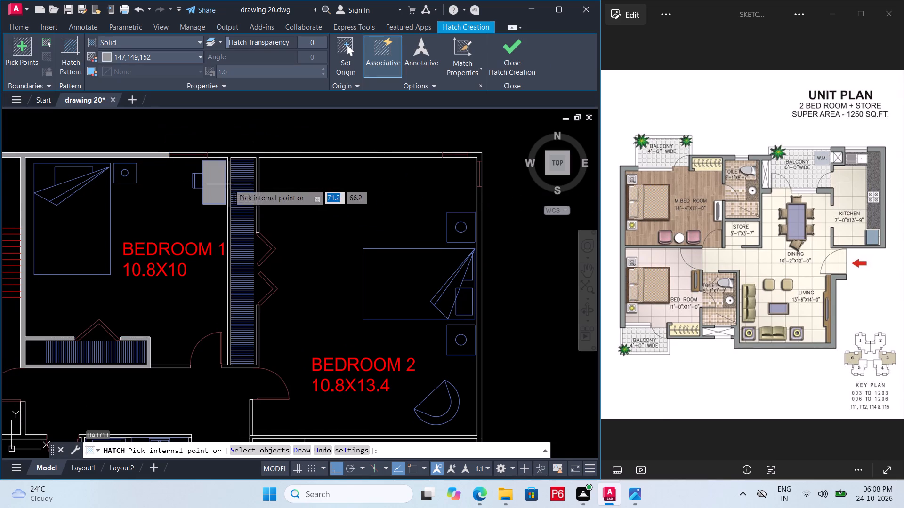
pyautogui.scroll(2, 254, 169)
pyautogui.click(260, 145)
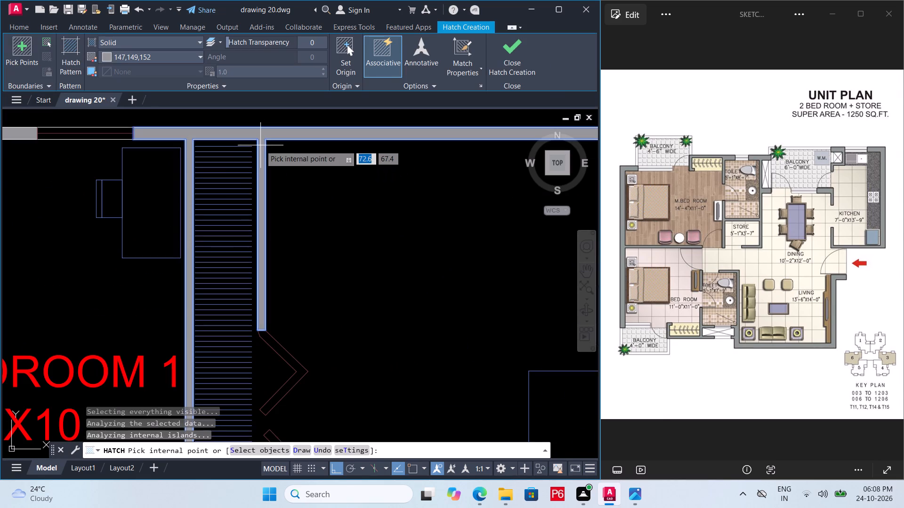
pyautogui.scroll(-4, 267, 148)
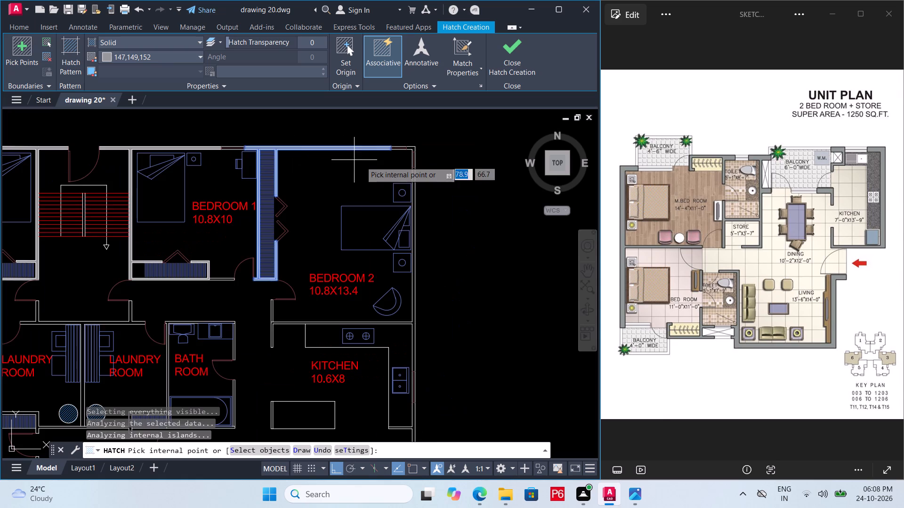
# Add the grey solid fill to the upper outer corner of the right apartment's Bedroom 2.
pyautogui.scroll(1, 379, 158)
pyautogui.scroll(4, 428, 144)
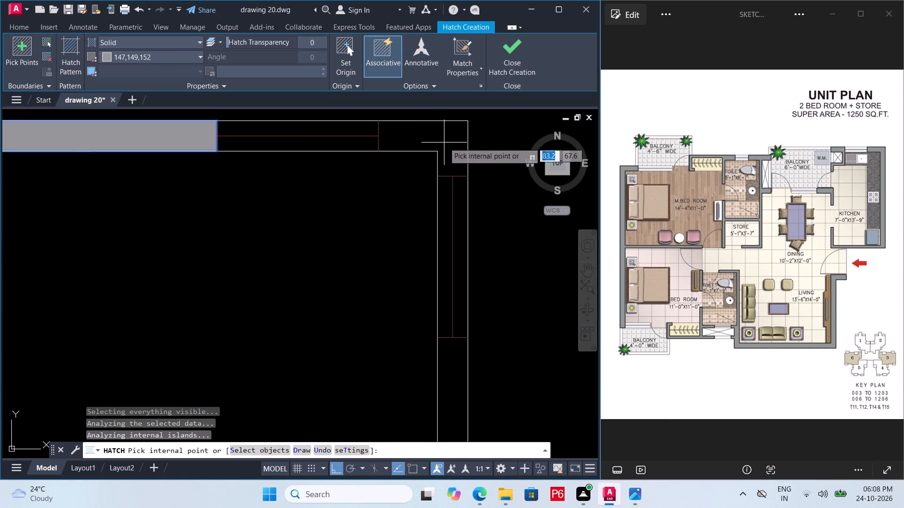
pyautogui.click(444, 143)
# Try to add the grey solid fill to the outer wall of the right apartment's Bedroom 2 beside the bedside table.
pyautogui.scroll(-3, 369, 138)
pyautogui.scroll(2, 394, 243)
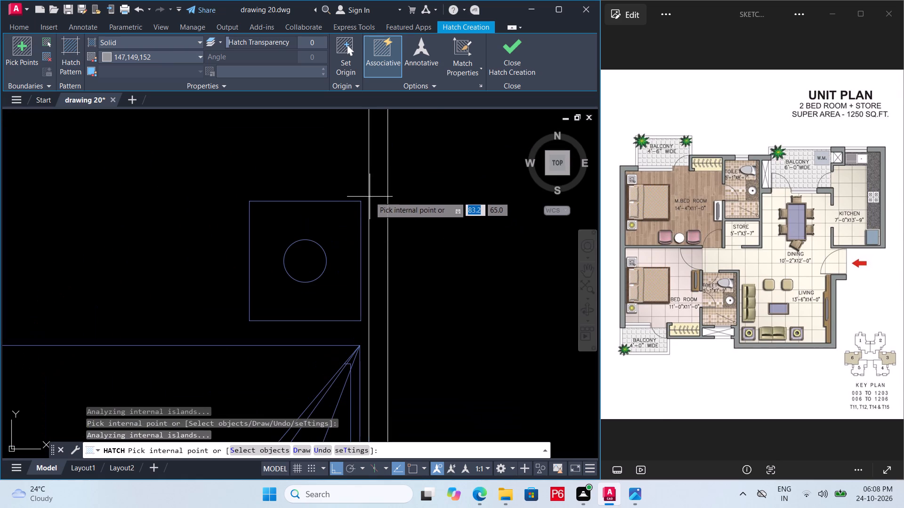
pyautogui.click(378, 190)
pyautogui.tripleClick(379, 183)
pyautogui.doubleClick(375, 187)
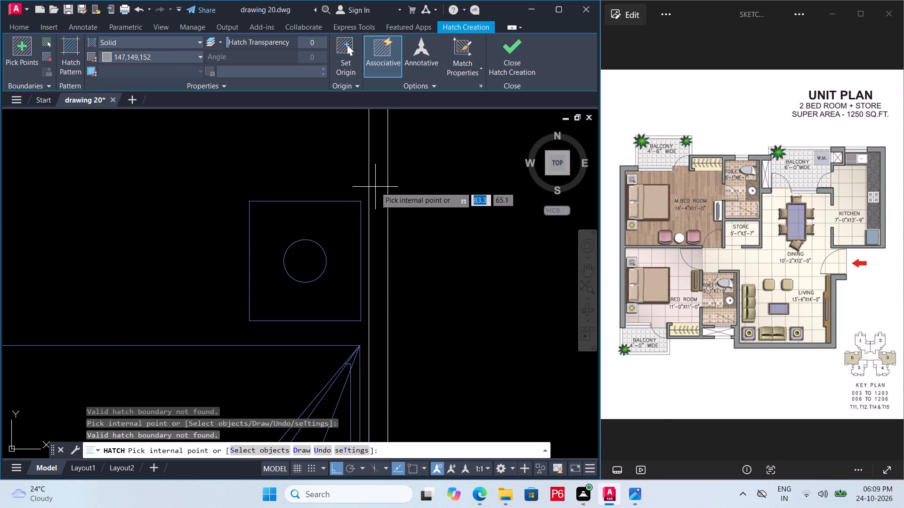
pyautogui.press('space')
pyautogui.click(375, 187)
# Save the drawing with the new wall hatches.
pyautogui.hotkey('ctrl', 's')
pyautogui.hotkey('ctrl', 's')
pyautogui.hotkey('ctrl', 's')
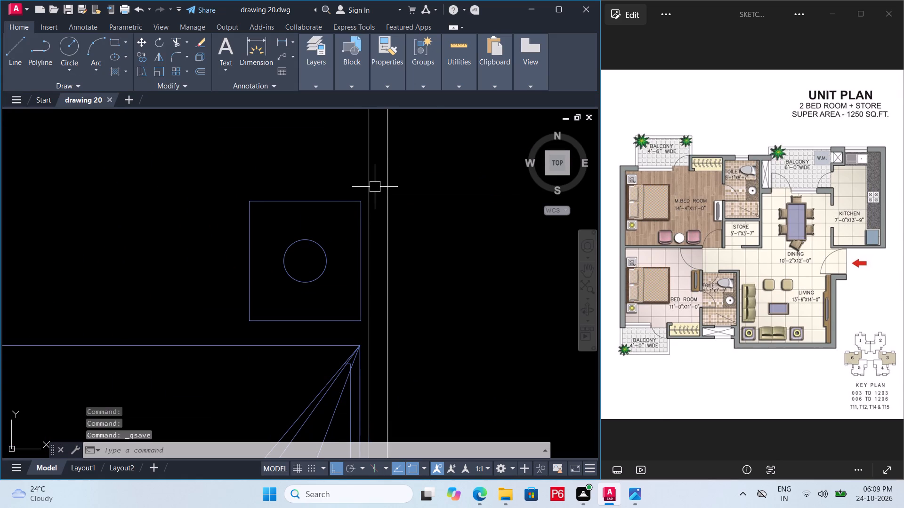
pyautogui.hotkey('ctrl', 's')
# Hatch the right apartment's Bedroom 2 outer wall and the wall between Bedroom 2 and the Kitchen in solid grey 147,149,152.
pyautogui.scroll(-6, 380, 190)
pyautogui.moveTo(356, 218); pyautogui.dragTo(359, 200, button='middle')
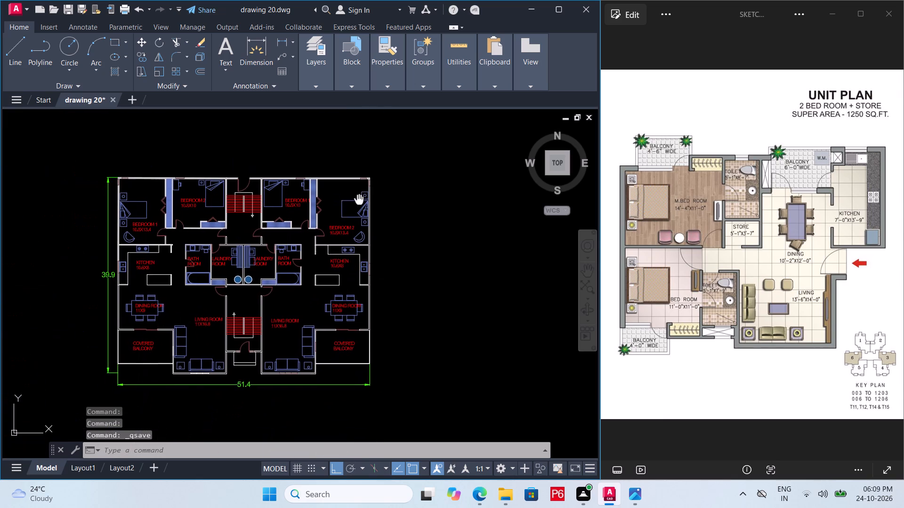
pyautogui.moveTo(359, 200); pyautogui.dragTo(359, 198, button='middle')
pyautogui.scroll(3, 359, 198)
pyautogui.moveTo(400, 198); pyautogui.dragTo(309, 250, button='middle')
pyautogui.scroll(2, 313, 231)
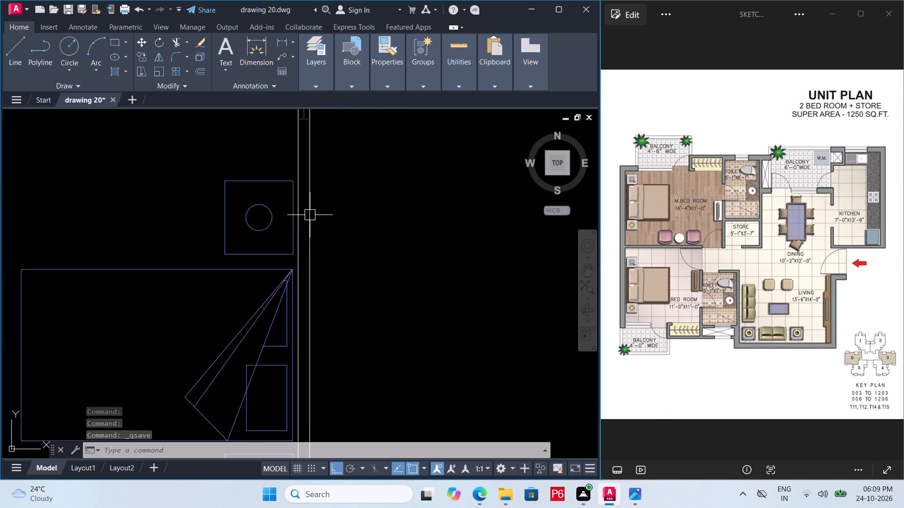
pyautogui.write('H')
pyautogui.press('space')
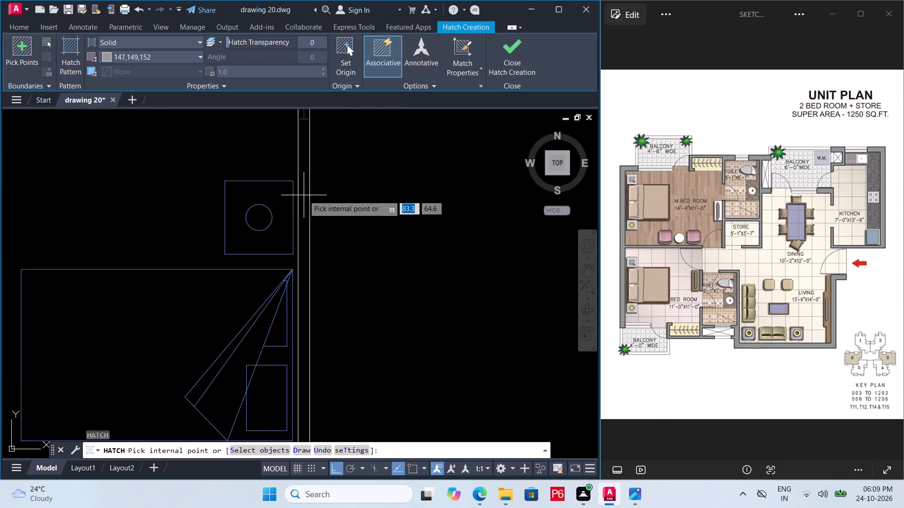
pyautogui.click(304, 195)
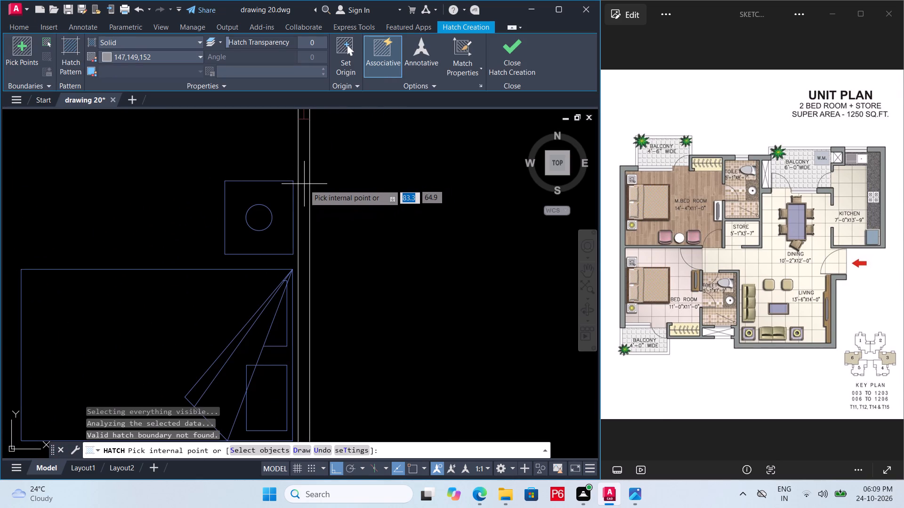
pyautogui.click(306, 275)
pyautogui.scroll(-1, 322, 203)
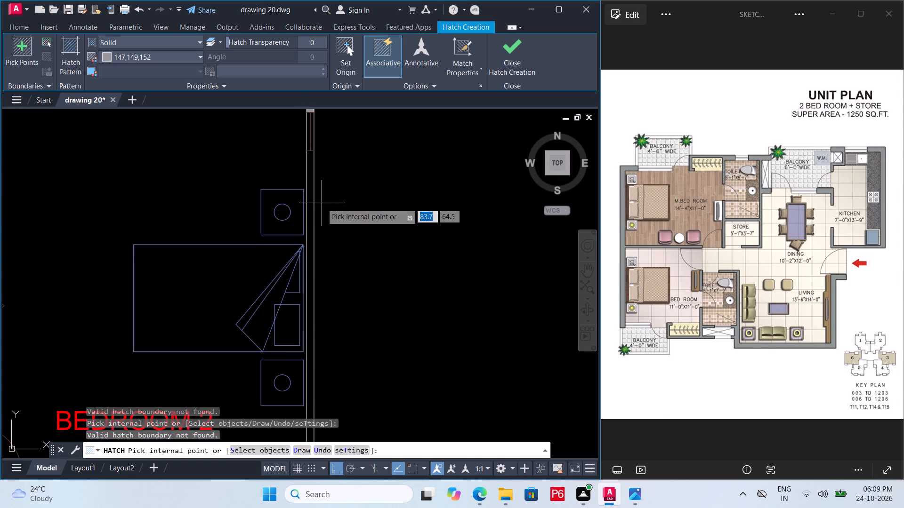
pyautogui.scroll(-3, 322, 203)
pyautogui.moveTo(322, 203); pyautogui.dragTo(350, 171, button='middle')
pyautogui.scroll(3, 332, 271)
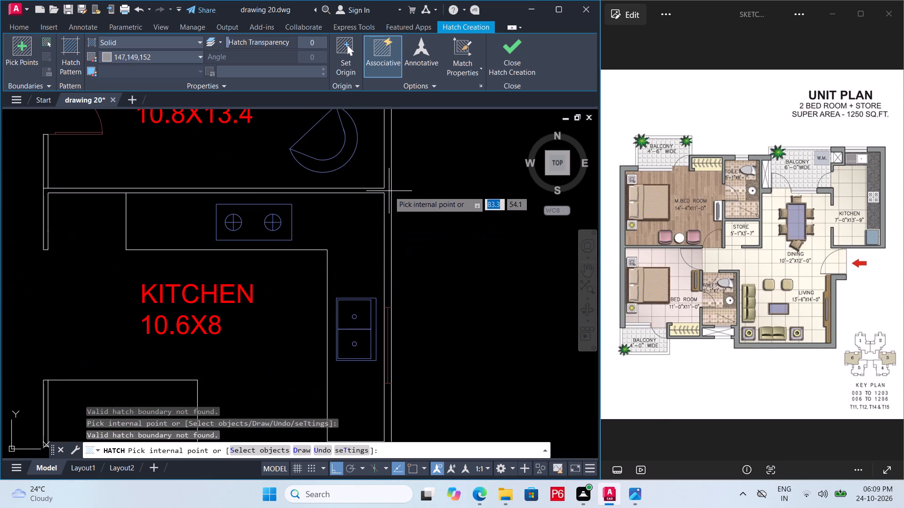
pyautogui.click(386, 189)
pyautogui.scroll(-2, 369, 237)
# Add the grey solid fill to the short wall beside the right apartment's Bedroom 2 door.
pyautogui.moveTo(368, 251); pyautogui.dragTo(369, 260, button='middle')
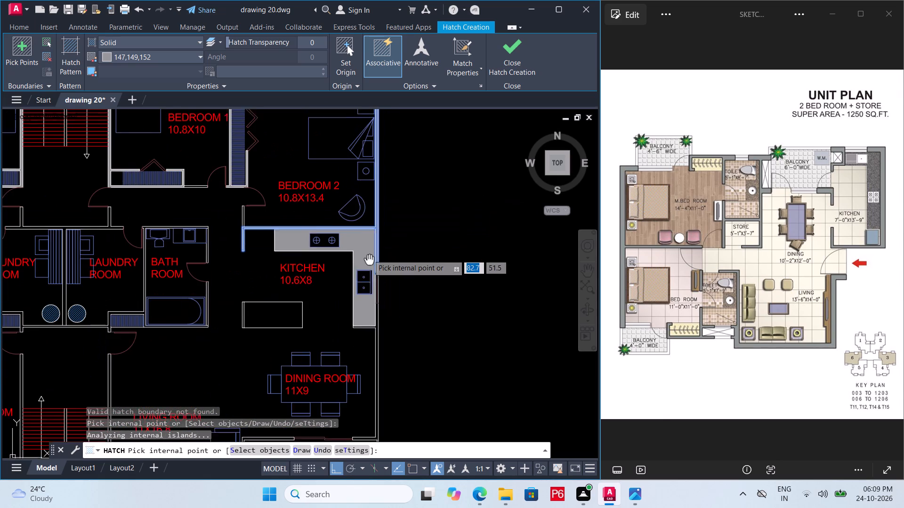
pyautogui.moveTo(369, 260); pyautogui.dragTo(466, 321, button='middle')
pyautogui.scroll(4, 321, 259)
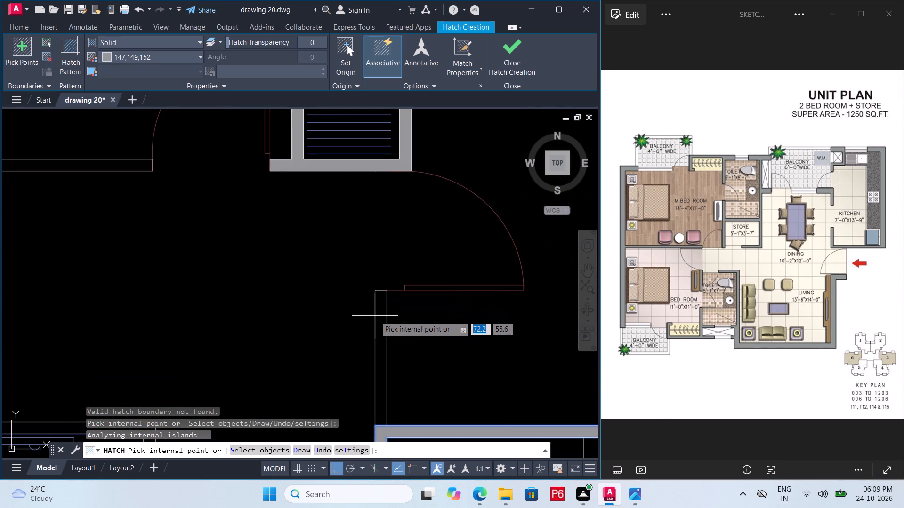
pyautogui.click(376, 316)
pyautogui.scroll(-4, 321, 207)
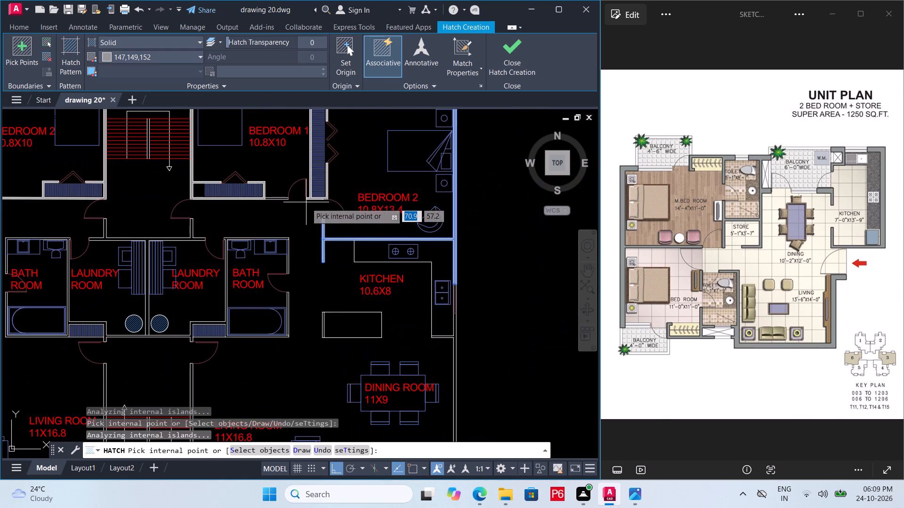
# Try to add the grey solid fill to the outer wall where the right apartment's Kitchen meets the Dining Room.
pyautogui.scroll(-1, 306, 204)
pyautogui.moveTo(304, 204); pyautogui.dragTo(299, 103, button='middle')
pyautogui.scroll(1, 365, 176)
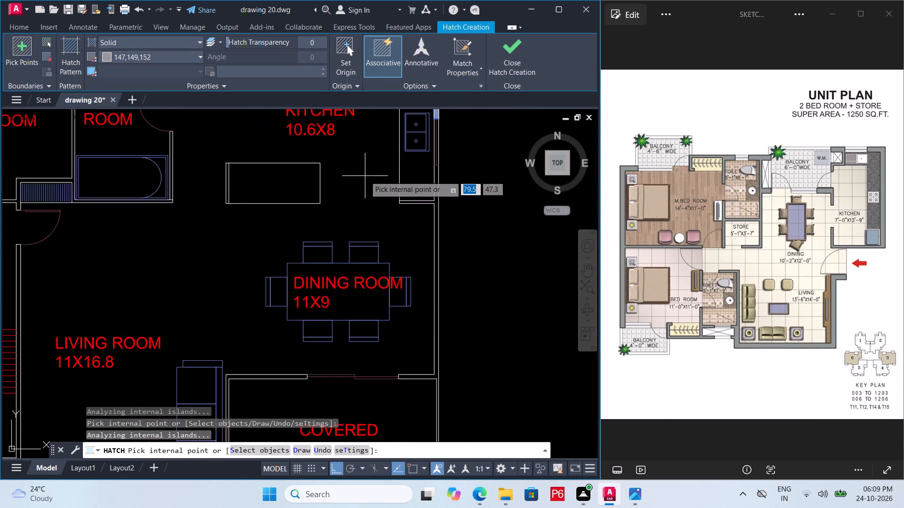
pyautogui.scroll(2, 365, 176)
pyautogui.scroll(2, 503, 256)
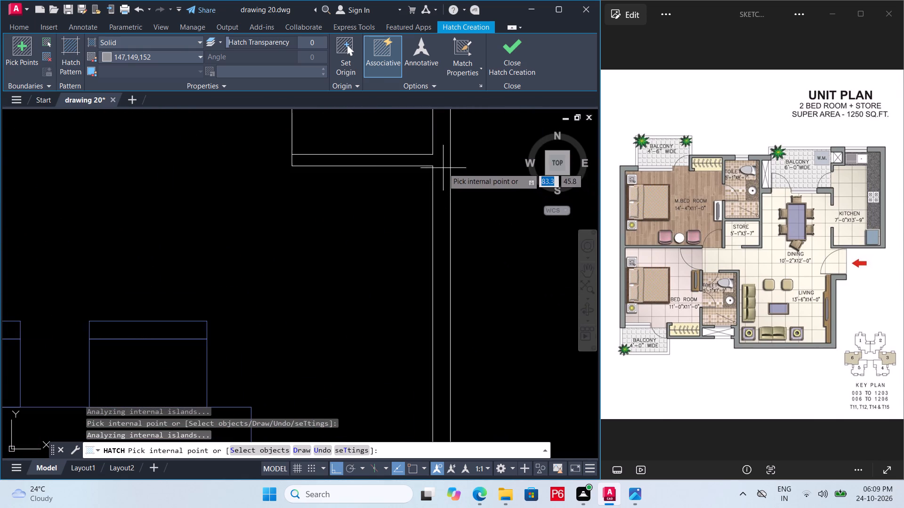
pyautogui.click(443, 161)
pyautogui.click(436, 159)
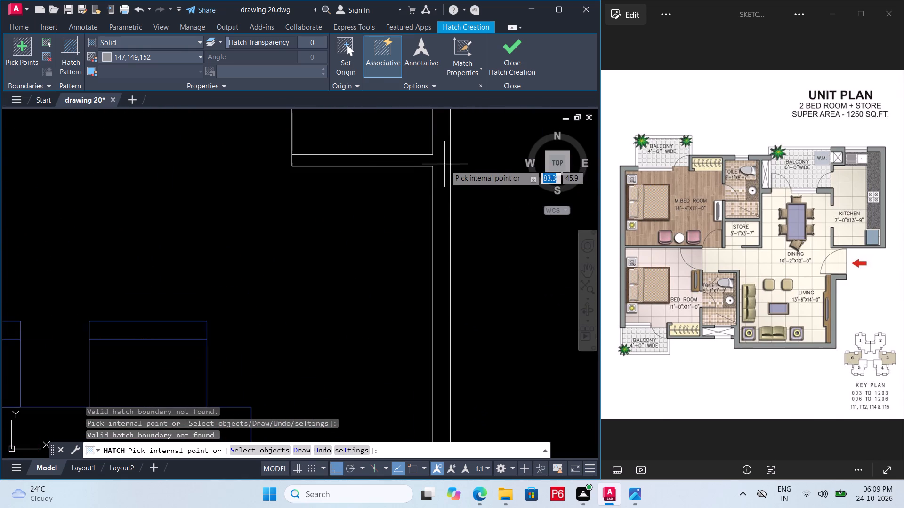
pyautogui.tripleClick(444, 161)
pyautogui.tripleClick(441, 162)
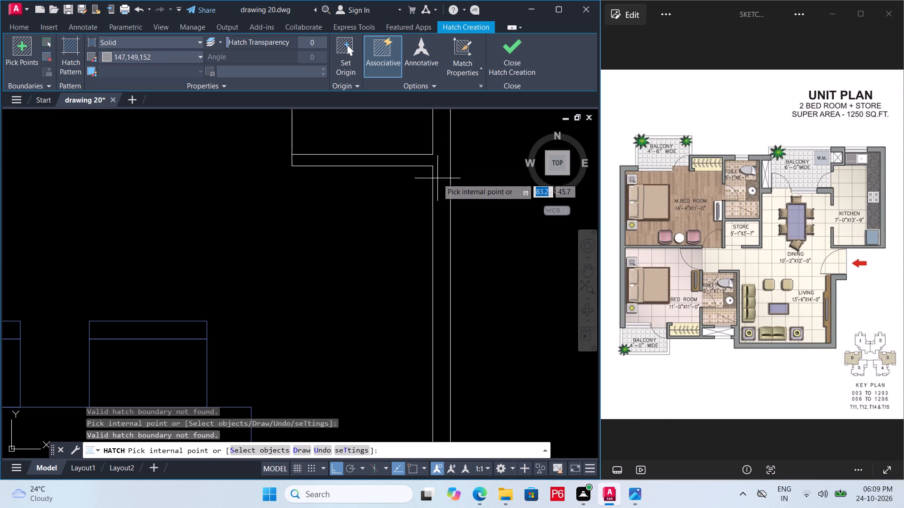
# End the hatch and save the drawing.
pyautogui.scroll(-2, 437, 179)
pyautogui.moveTo(437, 181); pyautogui.dragTo(427, 197, button='middle')
pyautogui.hotkey('ctrl', 's')
pyautogui.hotkey('ctrl', 's')
pyautogui.hotkey('ctrl', 's')
pyautogui.hotkey('ctrl', 's')
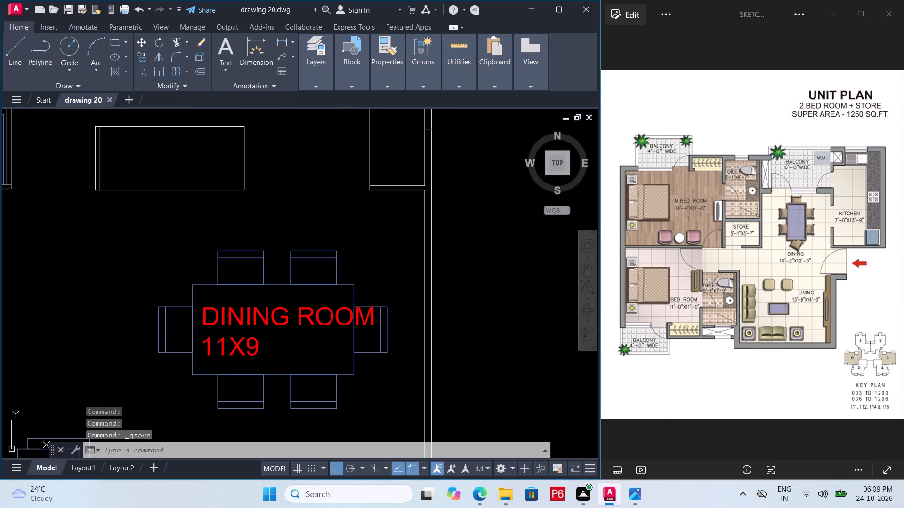
pyautogui.hotkey('ctrl', 's')
pyautogui.hotkey('ctrl', 's')
pyautogui.hotkey('ctrl', 's')
pyautogui.hotkey('ctrl', 's')
pyautogui.hotkey('ctrl', 's')
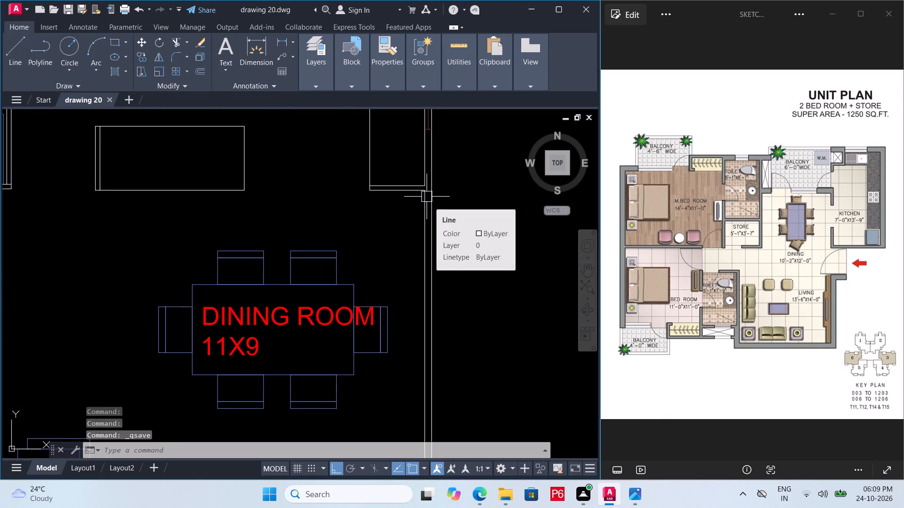
# Hatch the outer walls of the right apartment's Dining Room and Covered Balcony with a solid fill in grey 147,149,152.
pyautogui.write('H')
pyautogui.press('space')
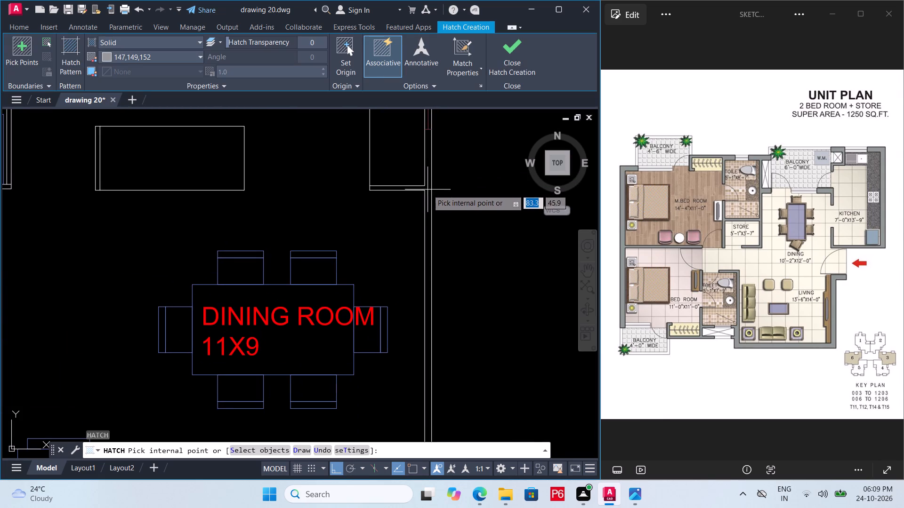
pyautogui.click(428, 190)
pyautogui.scroll(-2, 388, 147)
pyautogui.moveTo(343, 301); pyautogui.dragTo(393, 301, button='middle')
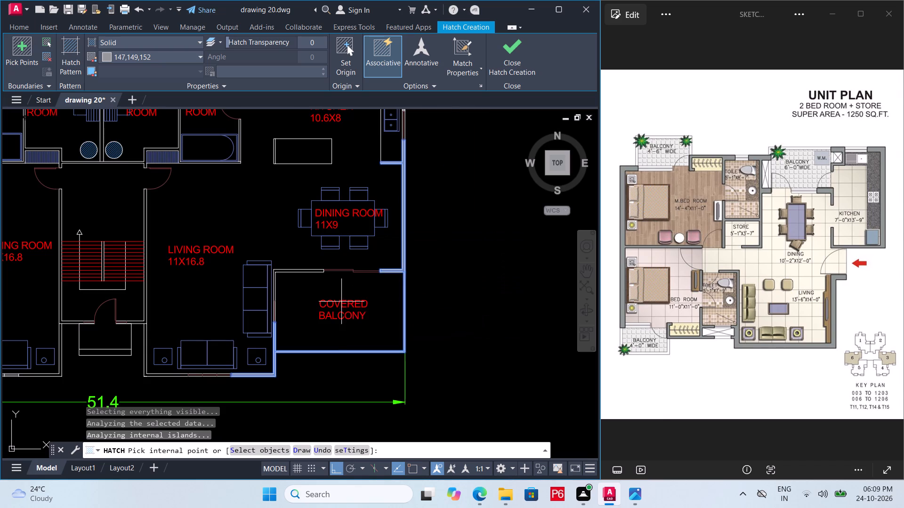
# Add the grey solid fill to the corner wall where the right apartment's Living Room, Dining Room and Covered Balcony meet.
pyautogui.moveTo(393, 301); pyautogui.dragTo(462, 297, button='middle')
pyautogui.scroll(4, 418, 286)
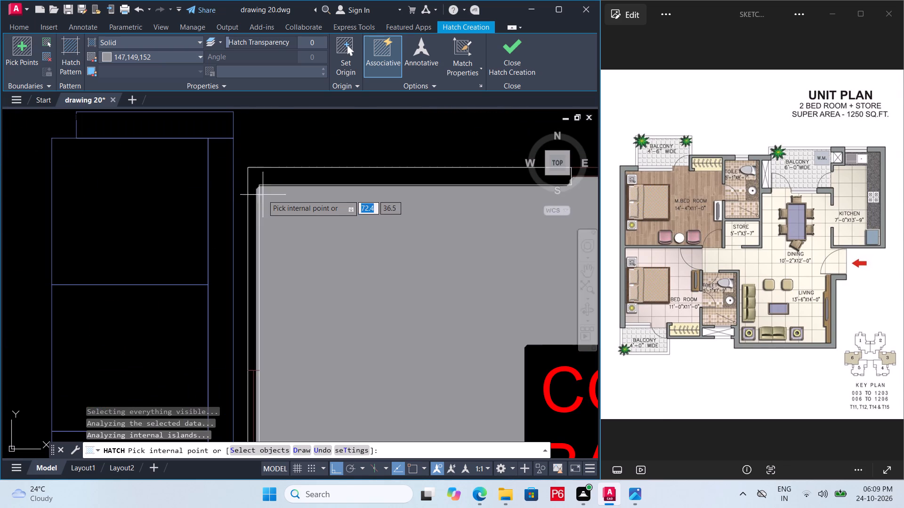
pyautogui.click(256, 183)
pyautogui.scroll(-3, 282, 144)
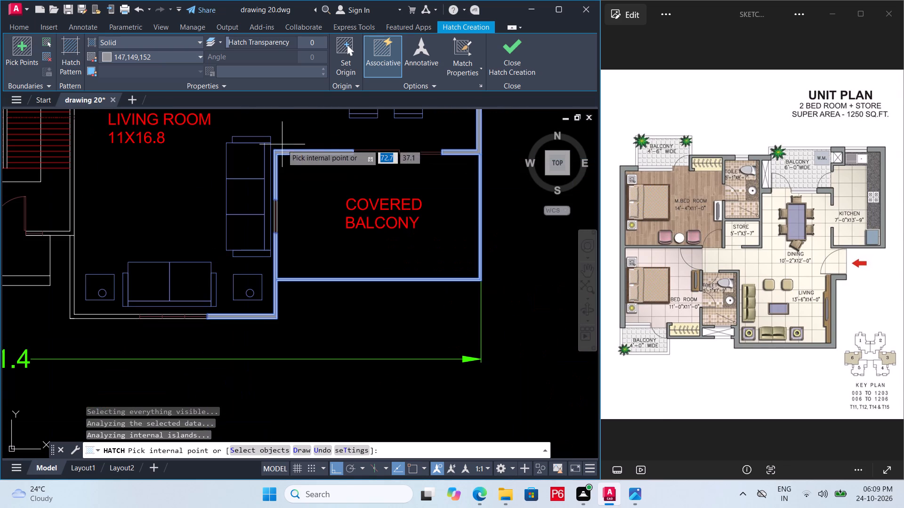
# Add the grey solid fill to the right apartment's Living Room corner wall, from the front window around to the staircase entrance.
pyautogui.moveTo(246, 338); pyautogui.dragTo(441, 317, button='middle')
pyautogui.scroll(2, 306, 318)
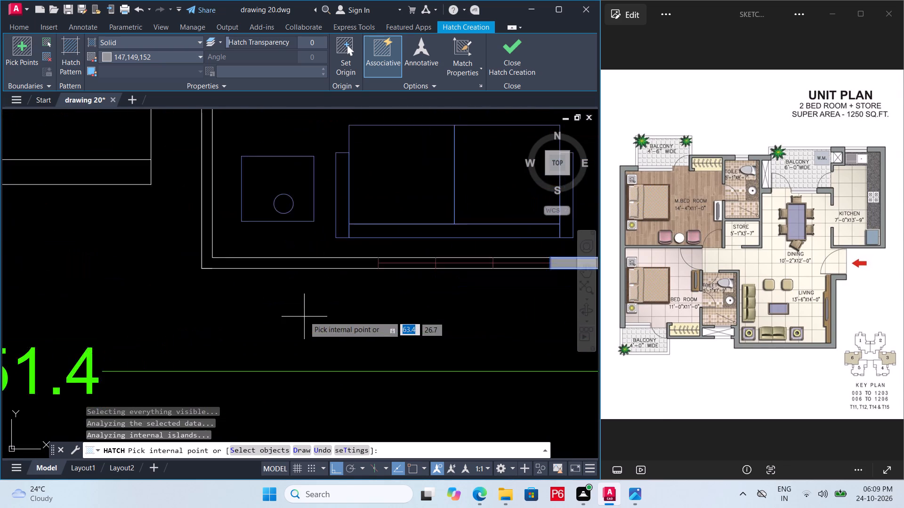
pyautogui.scroll(1, 304, 316)
pyautogui.click(154, 239)
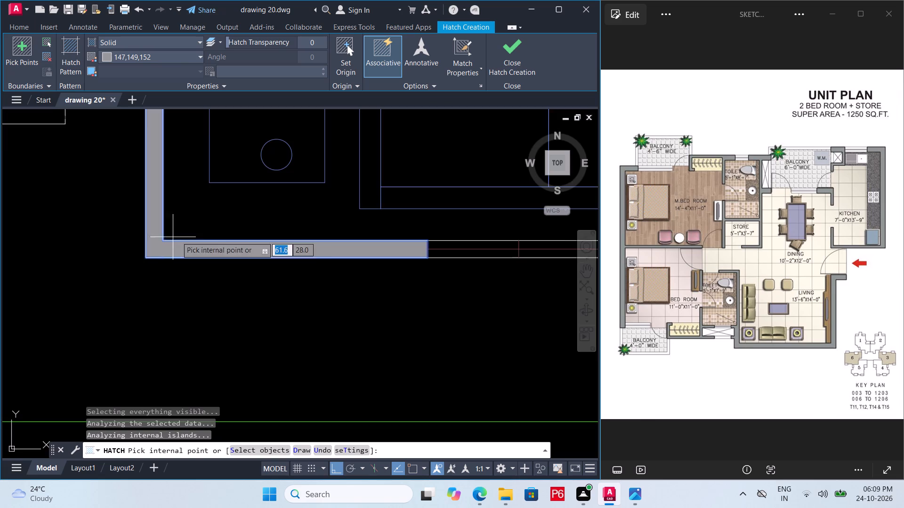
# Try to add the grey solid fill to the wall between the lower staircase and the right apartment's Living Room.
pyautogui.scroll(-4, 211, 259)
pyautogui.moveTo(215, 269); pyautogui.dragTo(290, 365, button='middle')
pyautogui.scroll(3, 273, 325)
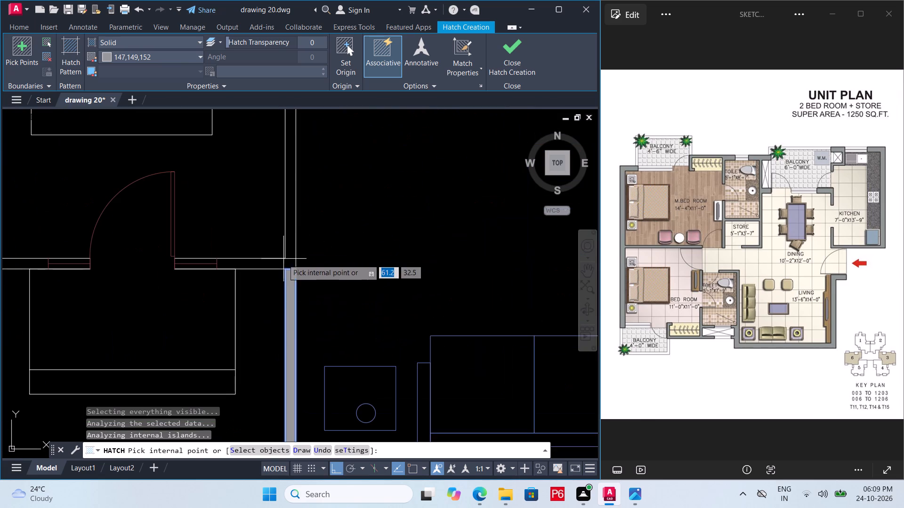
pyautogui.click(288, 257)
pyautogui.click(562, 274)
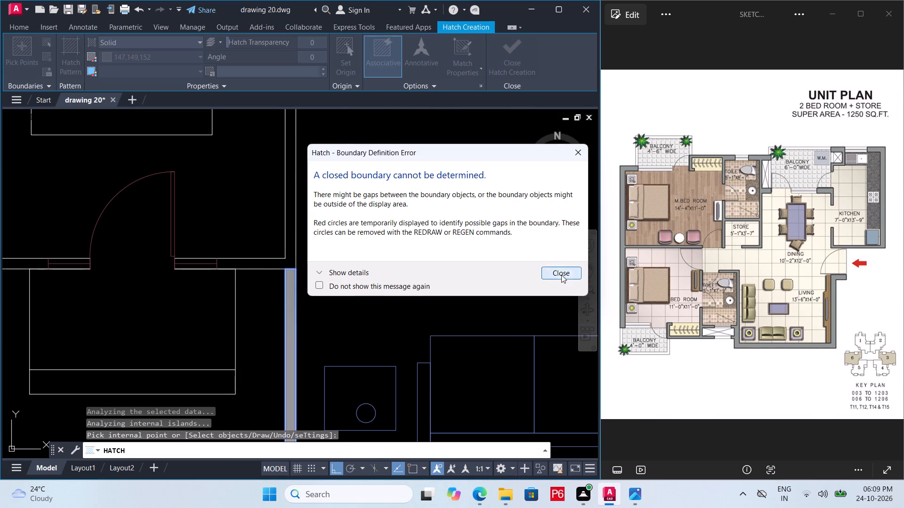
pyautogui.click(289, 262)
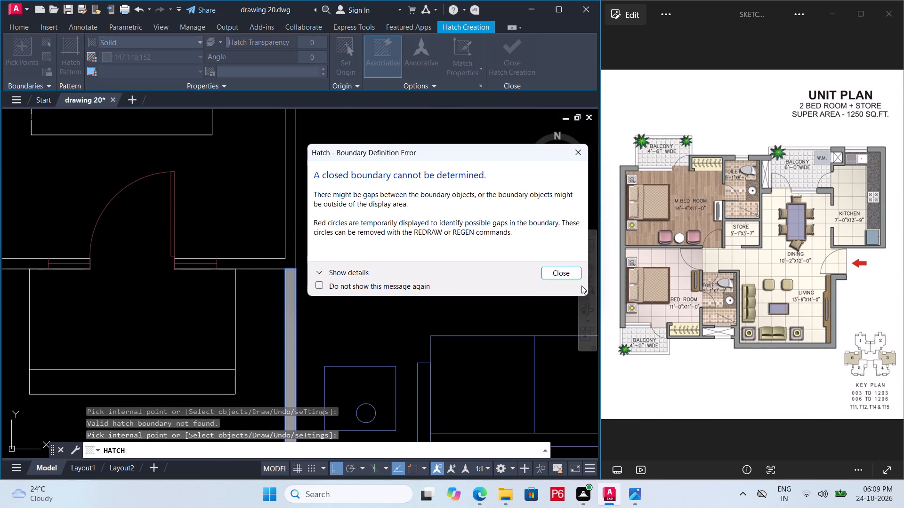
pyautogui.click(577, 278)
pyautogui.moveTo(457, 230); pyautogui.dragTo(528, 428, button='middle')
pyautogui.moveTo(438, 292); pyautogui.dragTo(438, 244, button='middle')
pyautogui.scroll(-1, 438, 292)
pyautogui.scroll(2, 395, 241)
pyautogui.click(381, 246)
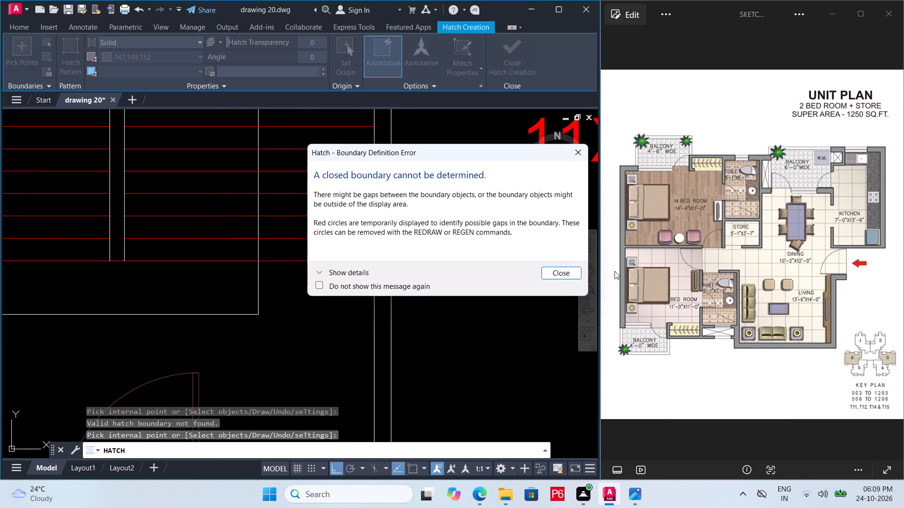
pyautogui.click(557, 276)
# End the hatch and save the drawing.
pyautogui.hotkey('ctrl', 's')
pyautogui.hotkey('ctrl', 's')
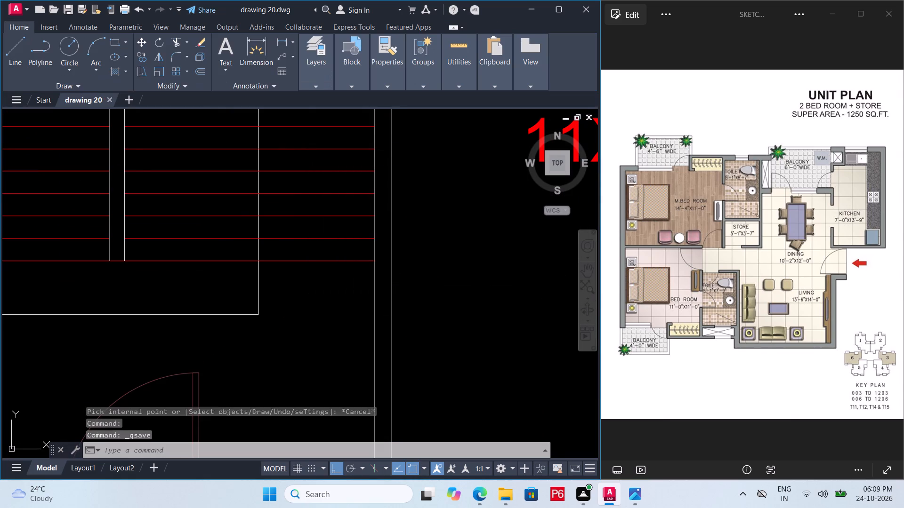
pyautogui.hotkey('ctrl', 's')
pyautogui.hotkey('ctrl', 's')
pyautogui.hotkey('ctrl', 's')
pyautogui.hotkey('ctrl', 's')
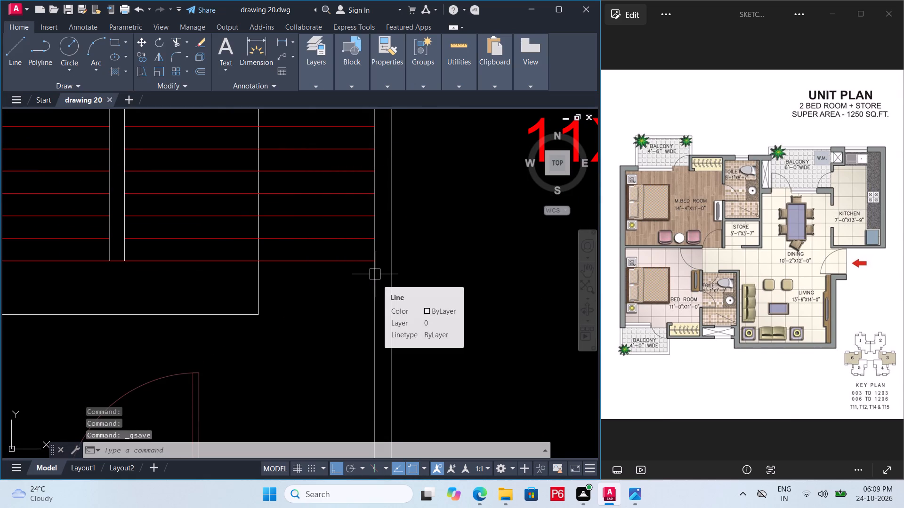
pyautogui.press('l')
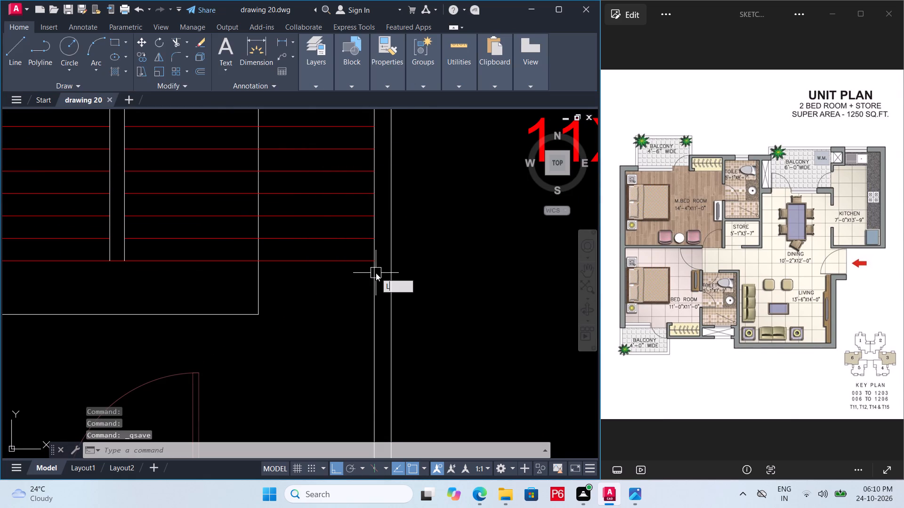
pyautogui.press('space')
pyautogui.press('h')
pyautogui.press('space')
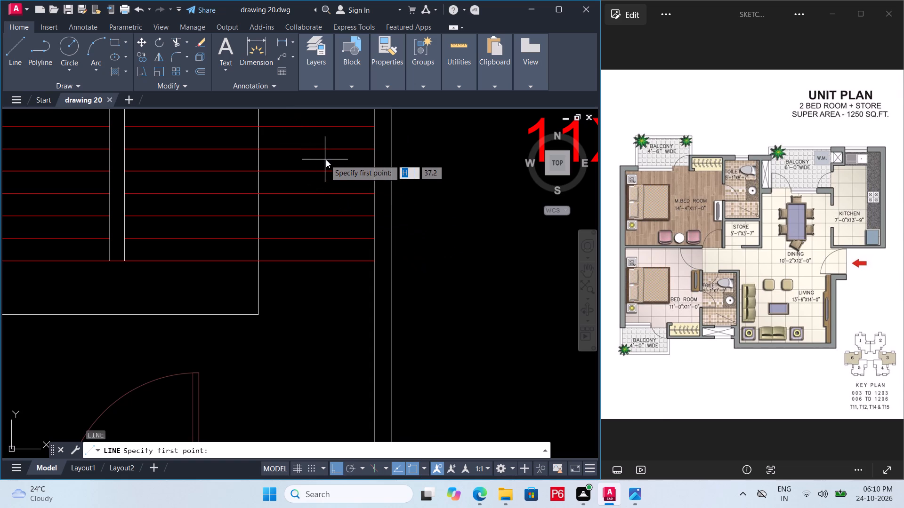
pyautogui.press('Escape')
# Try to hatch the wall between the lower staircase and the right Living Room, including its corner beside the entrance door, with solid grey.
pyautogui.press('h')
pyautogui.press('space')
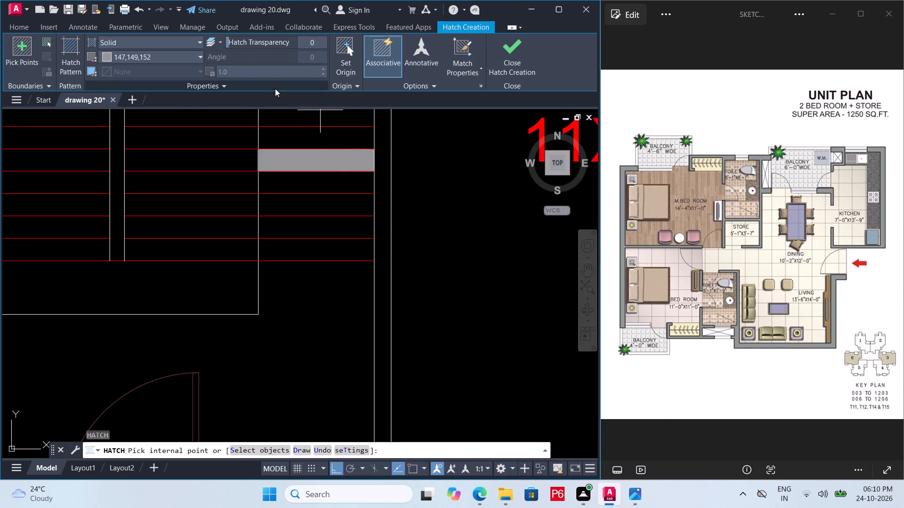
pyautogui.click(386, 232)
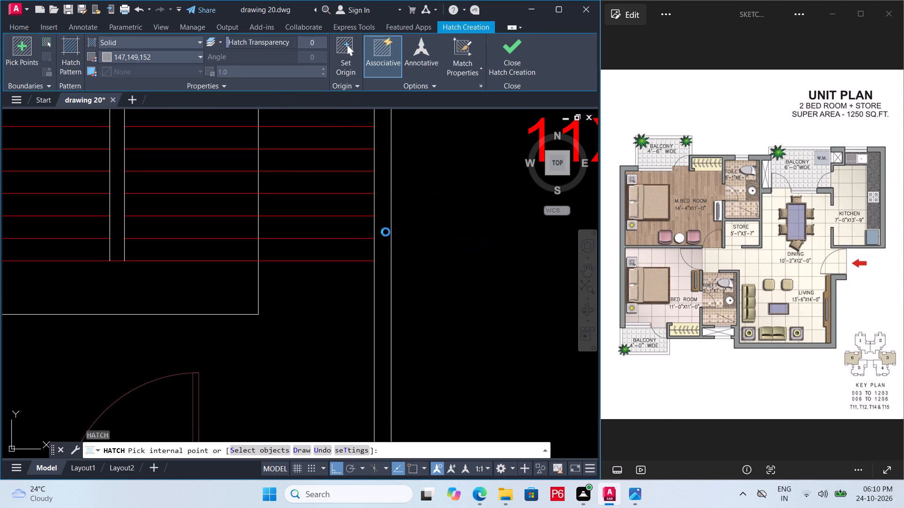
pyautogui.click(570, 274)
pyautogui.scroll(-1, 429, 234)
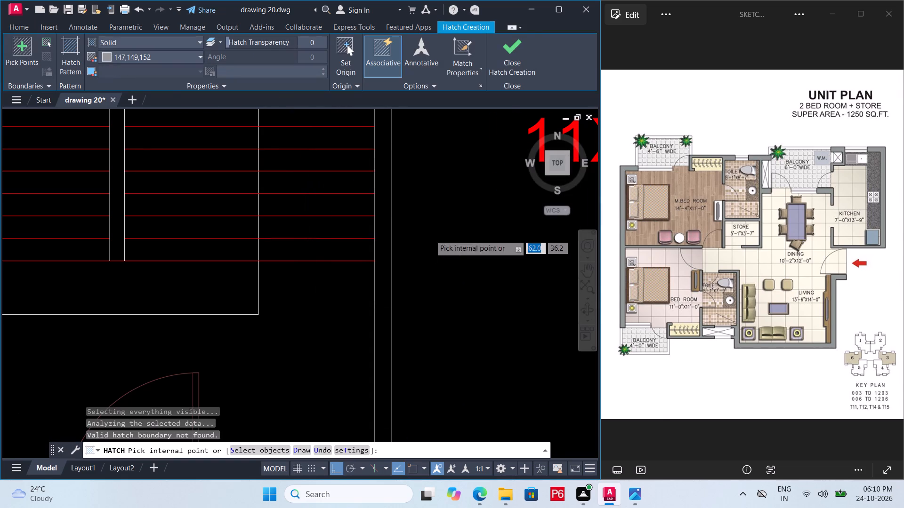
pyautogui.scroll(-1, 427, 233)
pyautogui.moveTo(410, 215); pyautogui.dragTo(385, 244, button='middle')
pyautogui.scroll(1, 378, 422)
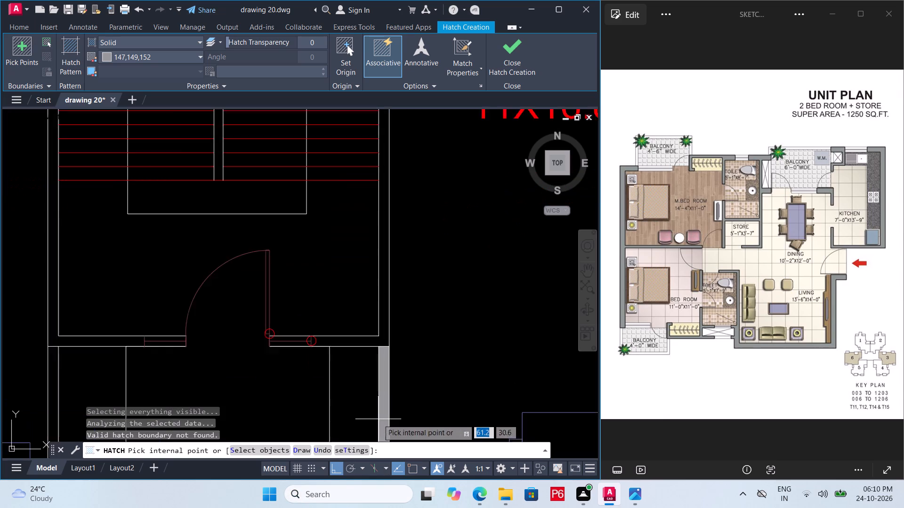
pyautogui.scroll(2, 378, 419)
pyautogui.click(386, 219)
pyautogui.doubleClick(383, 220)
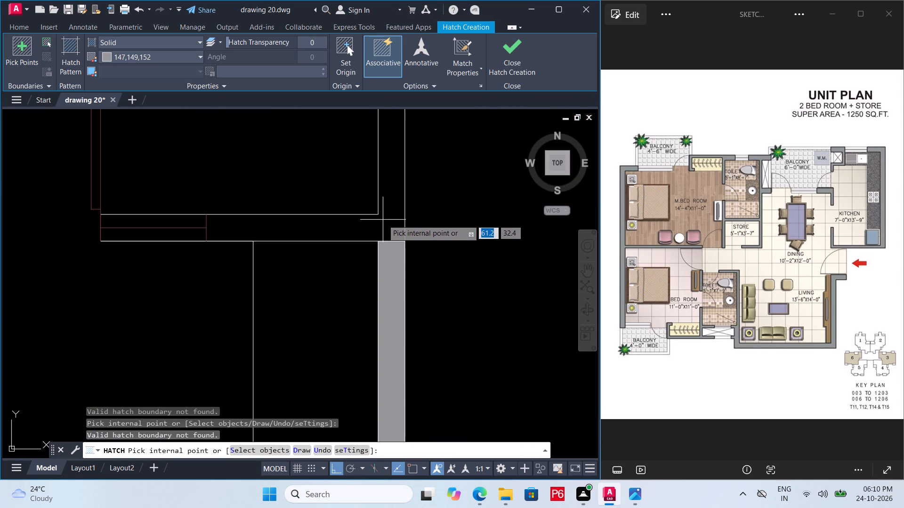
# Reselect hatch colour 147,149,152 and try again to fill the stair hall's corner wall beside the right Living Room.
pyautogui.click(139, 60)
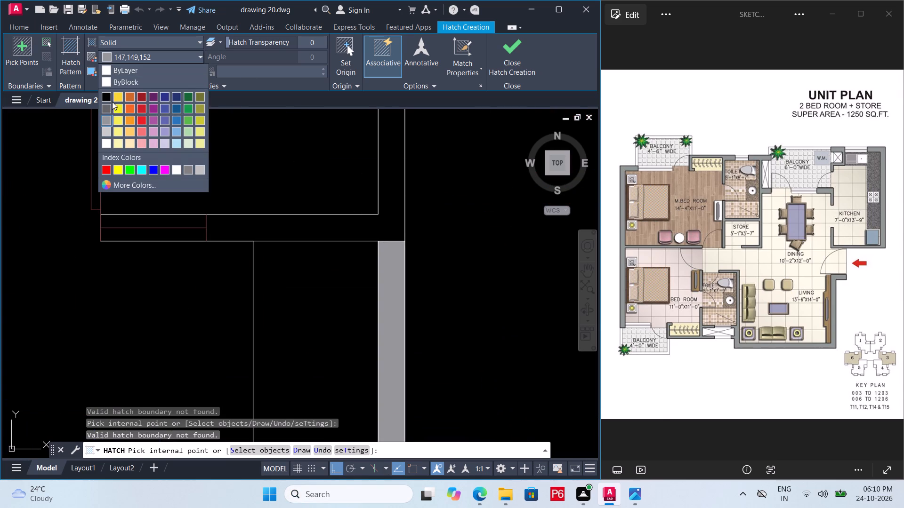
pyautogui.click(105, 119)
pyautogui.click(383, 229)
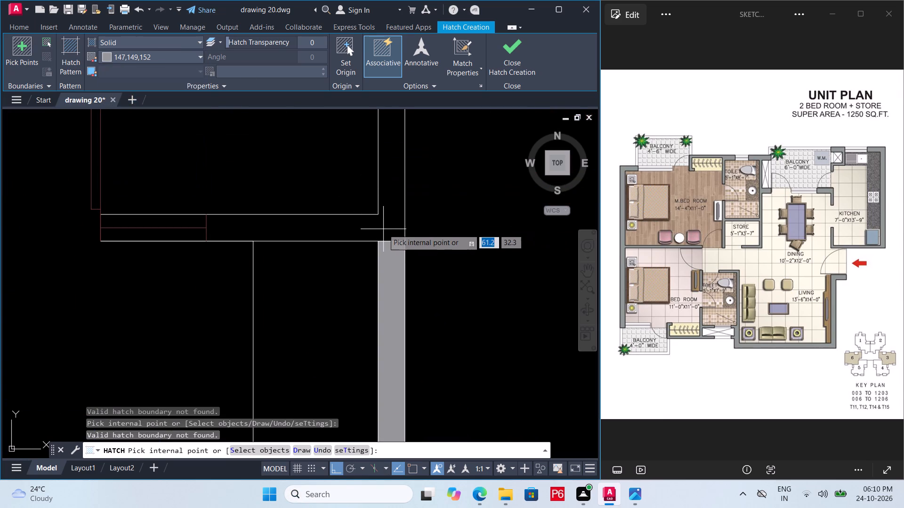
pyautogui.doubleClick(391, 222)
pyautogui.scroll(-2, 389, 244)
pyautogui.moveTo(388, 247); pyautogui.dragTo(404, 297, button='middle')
# End the hatch and save the drawing.
pyautogui.hotkey('ctrl', 's')
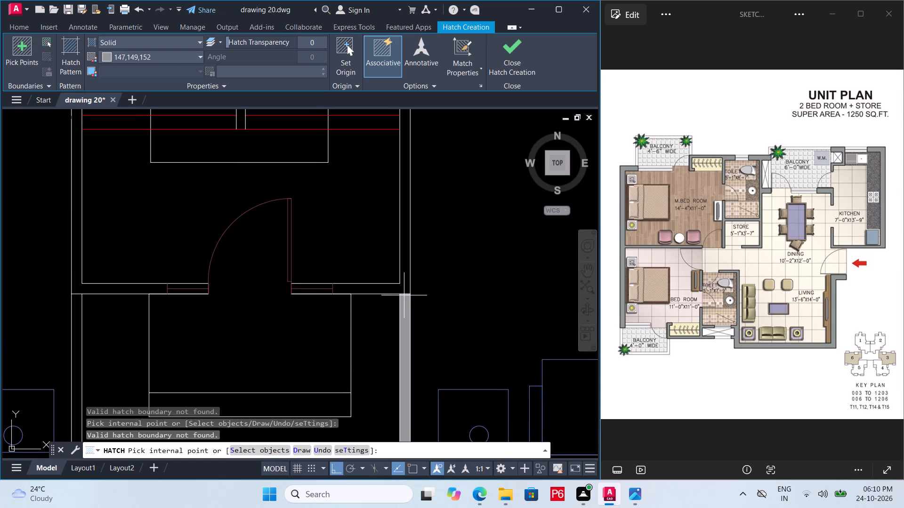
pyautogui.hotkey('ctrl', 's')
pyautogui.hotkey('ctrl', 's')
pyautogui.hotkey('ctrl', 's')
pyautogui.hotkey('ctrl', 's')
pyautogui.hotkey('ctrl', 's')
pyautogui.hotkey('ctrl', 's')
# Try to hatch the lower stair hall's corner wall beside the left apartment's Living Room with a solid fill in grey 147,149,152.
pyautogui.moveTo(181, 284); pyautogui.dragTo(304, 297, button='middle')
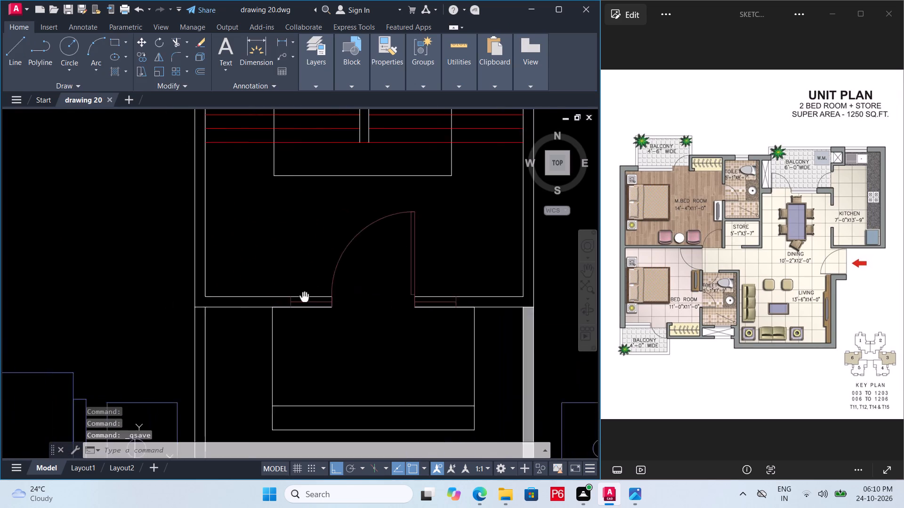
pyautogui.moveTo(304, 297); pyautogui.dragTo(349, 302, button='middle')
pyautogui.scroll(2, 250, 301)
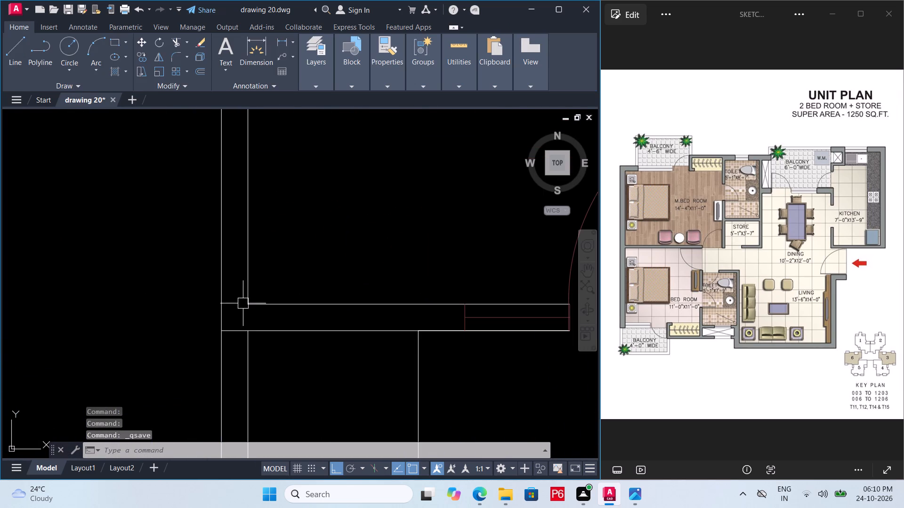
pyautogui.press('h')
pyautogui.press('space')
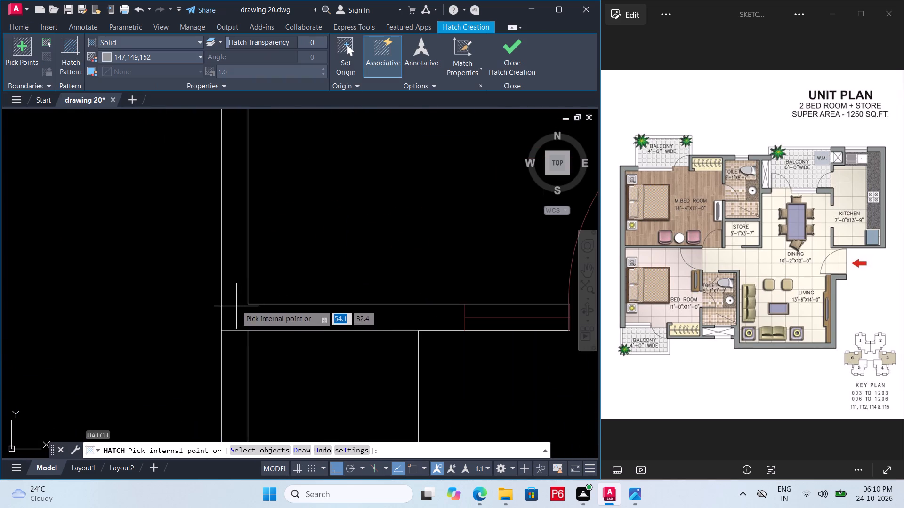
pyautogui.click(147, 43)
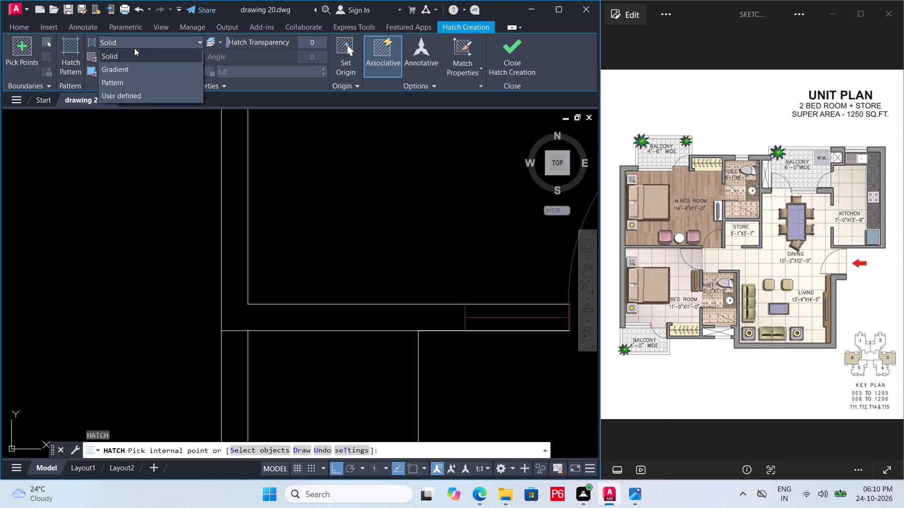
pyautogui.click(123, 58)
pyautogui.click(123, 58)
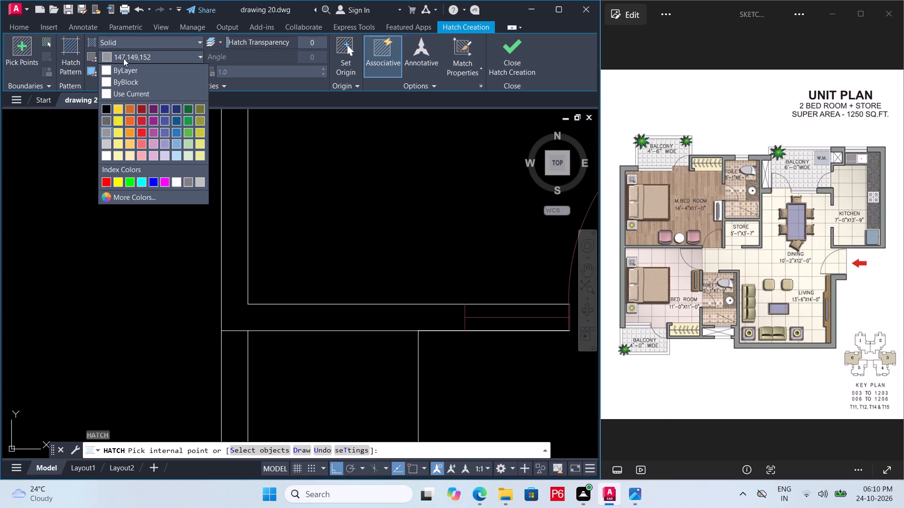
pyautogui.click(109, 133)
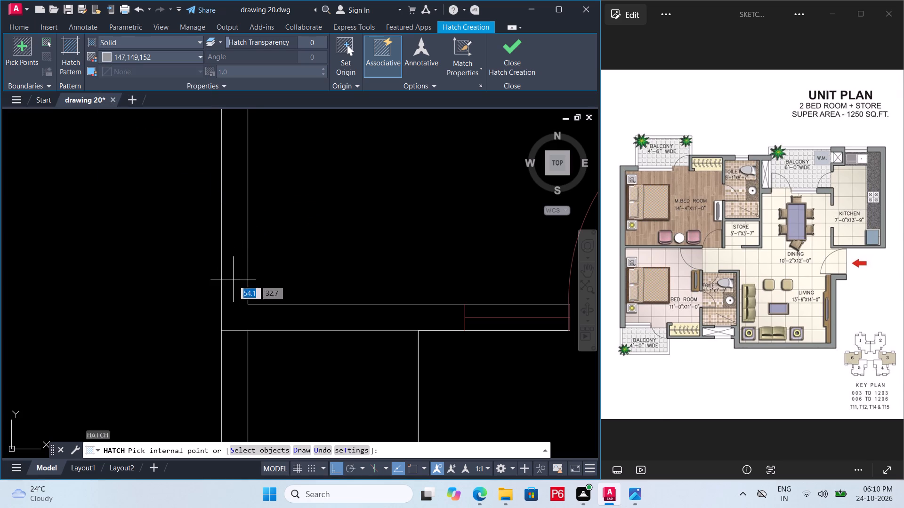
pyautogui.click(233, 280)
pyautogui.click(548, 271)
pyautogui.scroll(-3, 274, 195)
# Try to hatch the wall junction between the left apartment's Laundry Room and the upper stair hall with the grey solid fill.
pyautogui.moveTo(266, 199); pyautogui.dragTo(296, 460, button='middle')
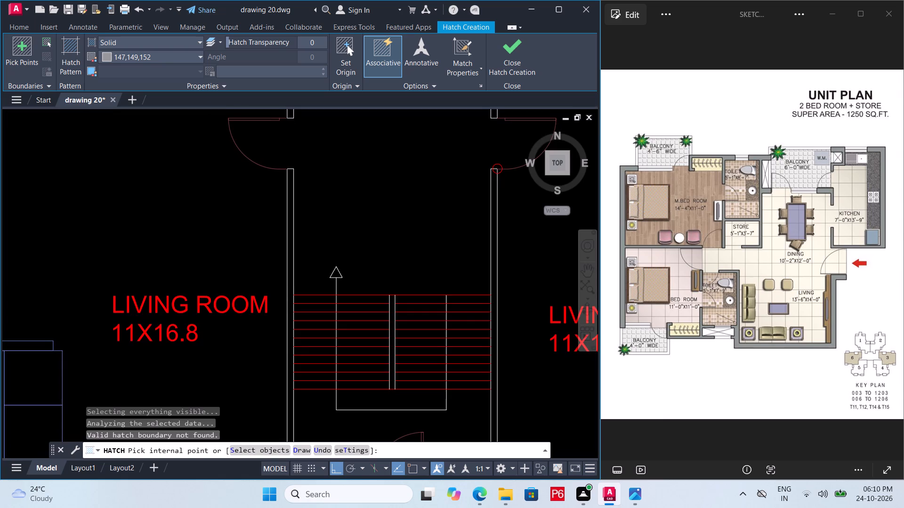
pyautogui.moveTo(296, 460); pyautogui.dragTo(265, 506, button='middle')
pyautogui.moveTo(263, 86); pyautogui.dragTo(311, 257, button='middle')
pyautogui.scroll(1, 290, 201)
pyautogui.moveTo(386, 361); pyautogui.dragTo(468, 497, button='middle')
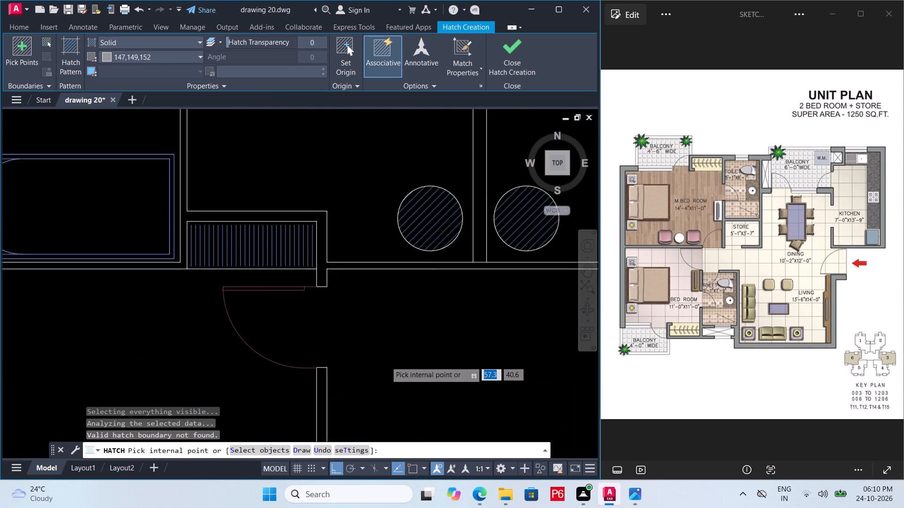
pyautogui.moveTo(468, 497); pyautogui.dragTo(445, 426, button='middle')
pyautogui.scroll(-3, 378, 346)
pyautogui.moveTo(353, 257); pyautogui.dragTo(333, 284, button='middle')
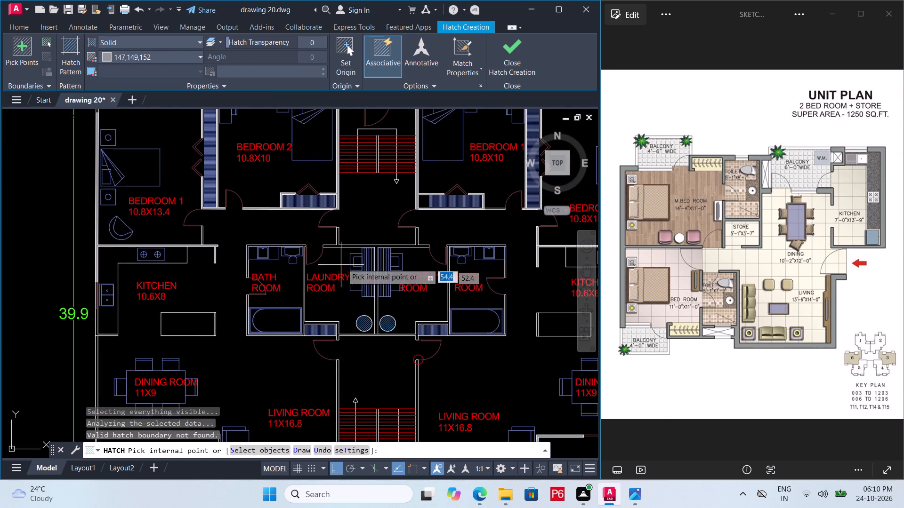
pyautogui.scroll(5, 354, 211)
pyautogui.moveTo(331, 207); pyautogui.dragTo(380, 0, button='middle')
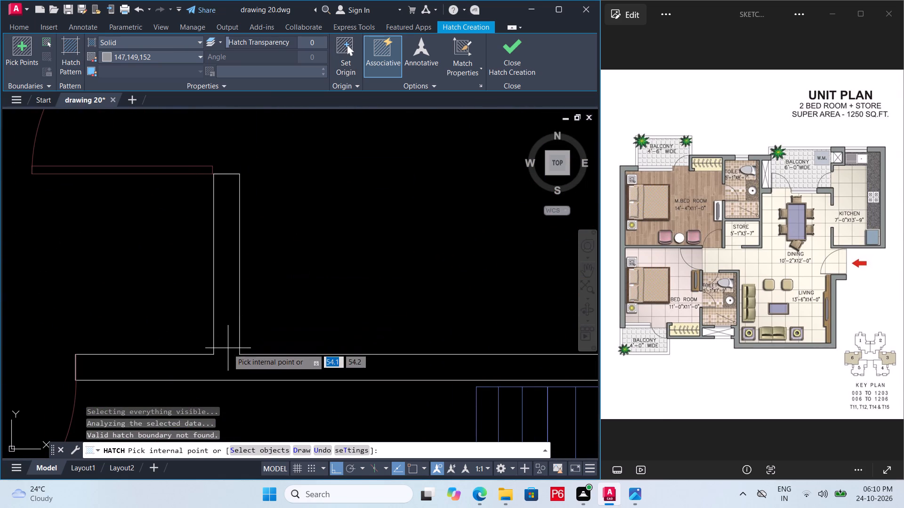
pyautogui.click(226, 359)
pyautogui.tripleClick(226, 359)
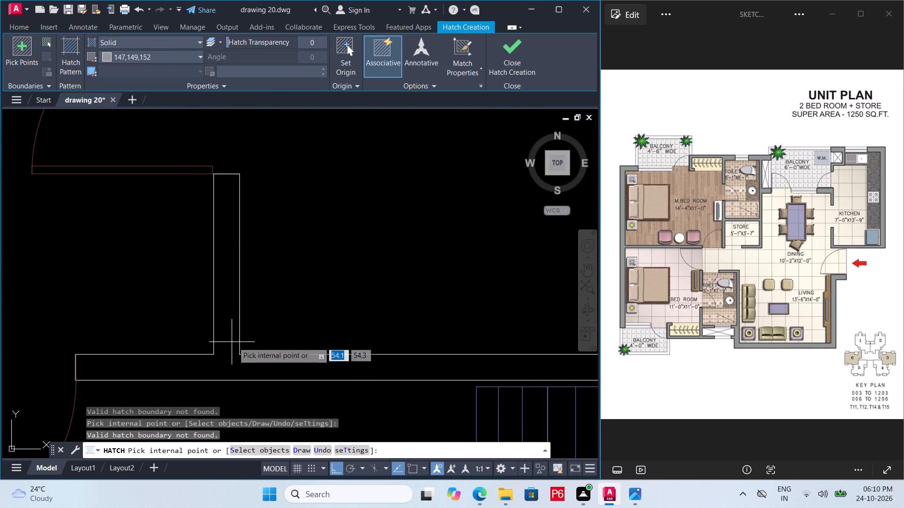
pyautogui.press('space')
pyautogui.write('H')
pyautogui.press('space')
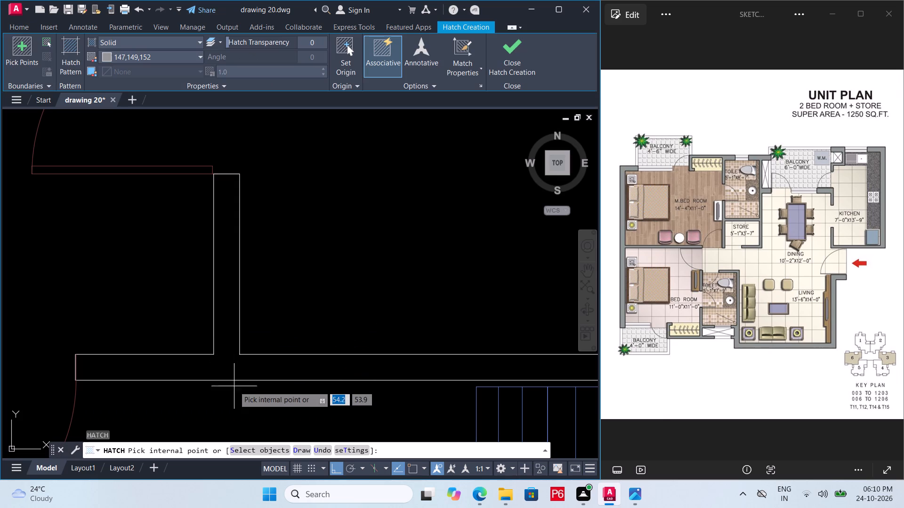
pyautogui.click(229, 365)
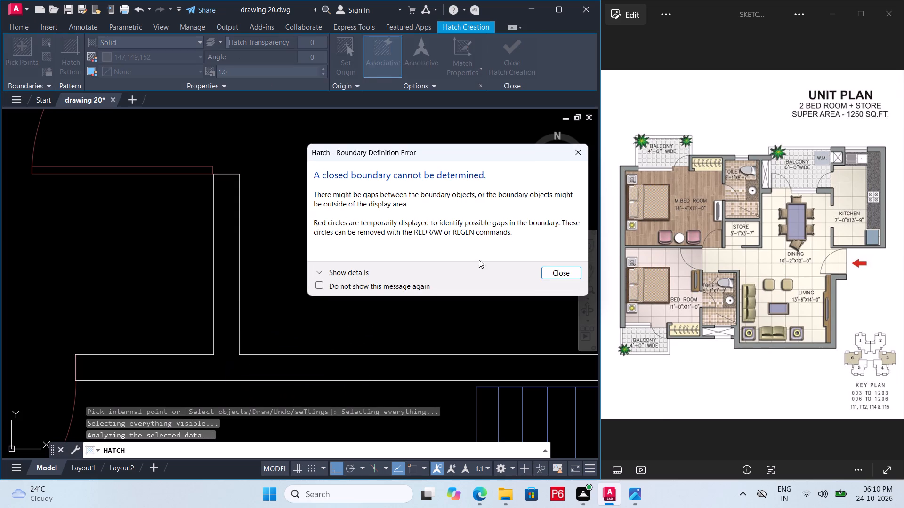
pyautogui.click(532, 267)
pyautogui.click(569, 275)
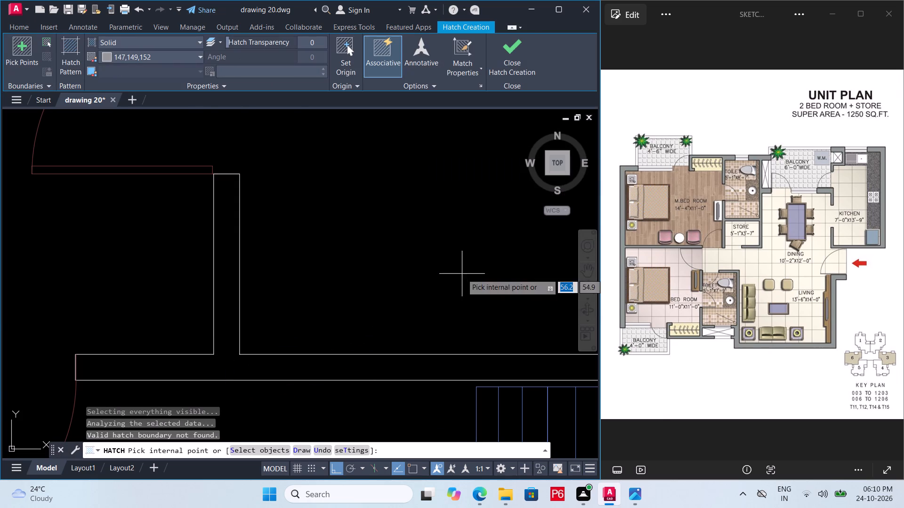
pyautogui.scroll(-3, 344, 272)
# End the hatch and save the drawing.
pyautogui.hotkey('ctrl', 's')
pyautogui.hotkey('ctrl', 's')
pyautogui.hotkey('ctrl', 's')
pyautogui.hotkey('ctrl', 's')
pyautogui.hotkey('ctrl', 's')
pyautogui.hotkey('ctrl', 's')
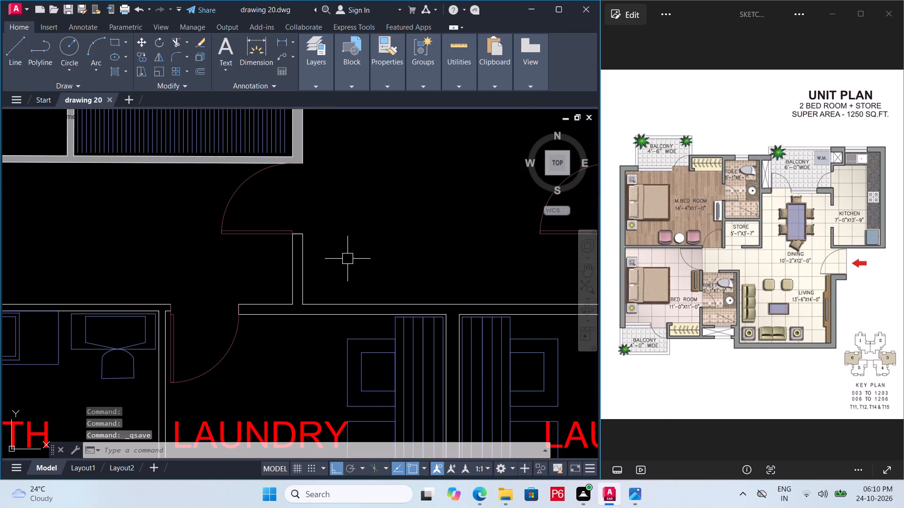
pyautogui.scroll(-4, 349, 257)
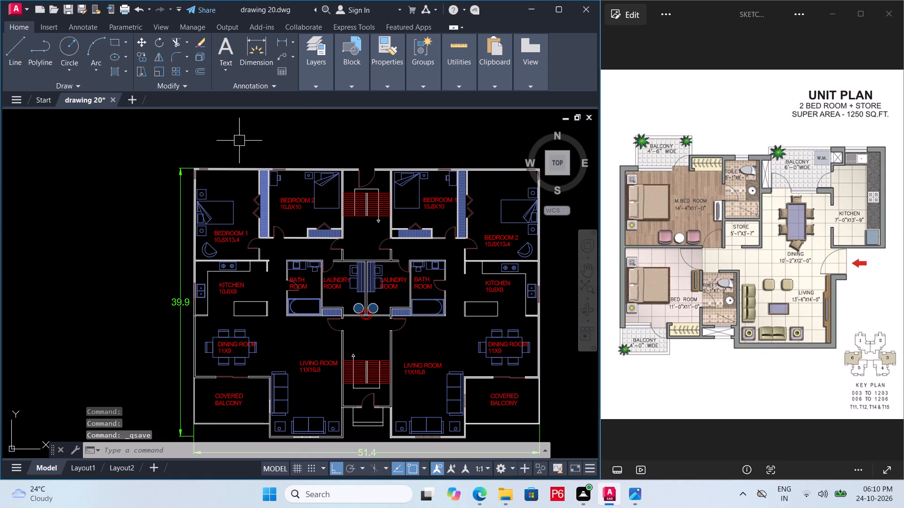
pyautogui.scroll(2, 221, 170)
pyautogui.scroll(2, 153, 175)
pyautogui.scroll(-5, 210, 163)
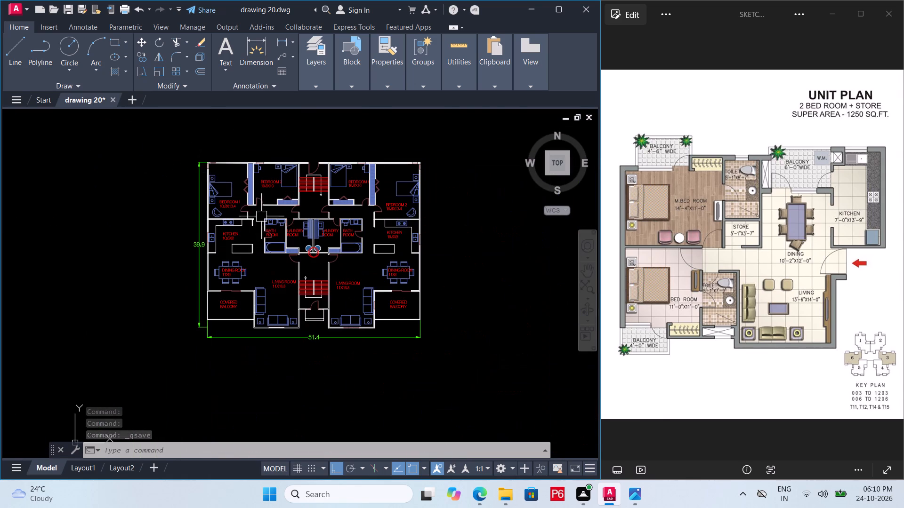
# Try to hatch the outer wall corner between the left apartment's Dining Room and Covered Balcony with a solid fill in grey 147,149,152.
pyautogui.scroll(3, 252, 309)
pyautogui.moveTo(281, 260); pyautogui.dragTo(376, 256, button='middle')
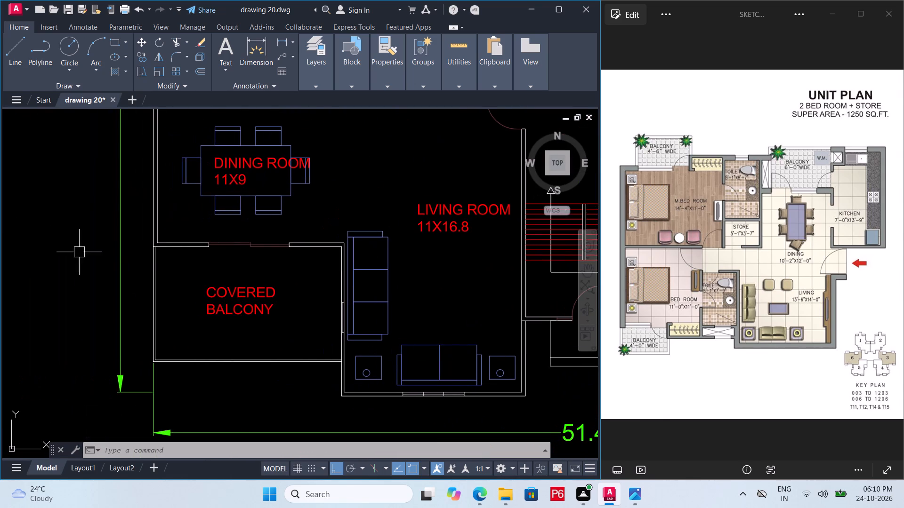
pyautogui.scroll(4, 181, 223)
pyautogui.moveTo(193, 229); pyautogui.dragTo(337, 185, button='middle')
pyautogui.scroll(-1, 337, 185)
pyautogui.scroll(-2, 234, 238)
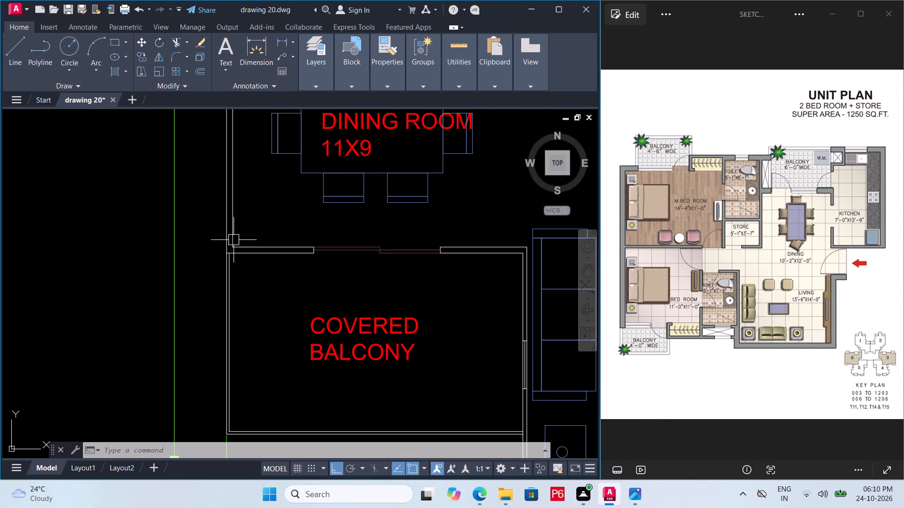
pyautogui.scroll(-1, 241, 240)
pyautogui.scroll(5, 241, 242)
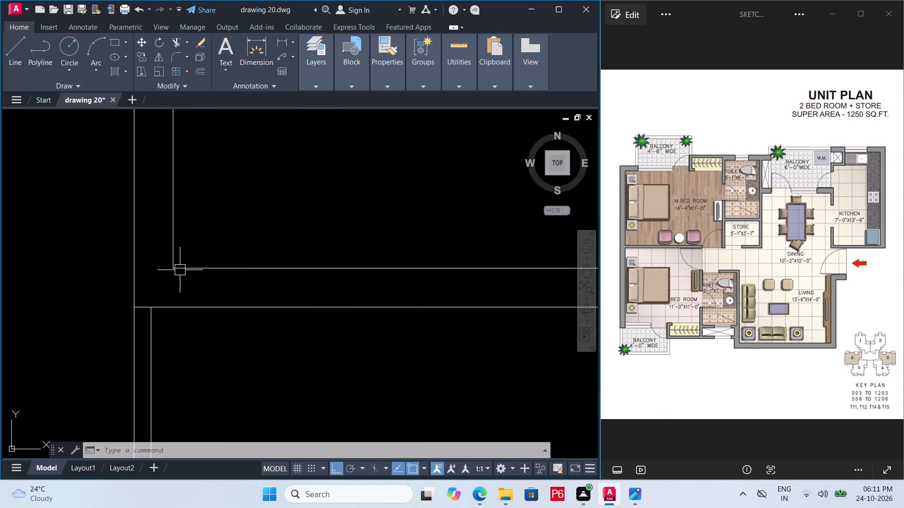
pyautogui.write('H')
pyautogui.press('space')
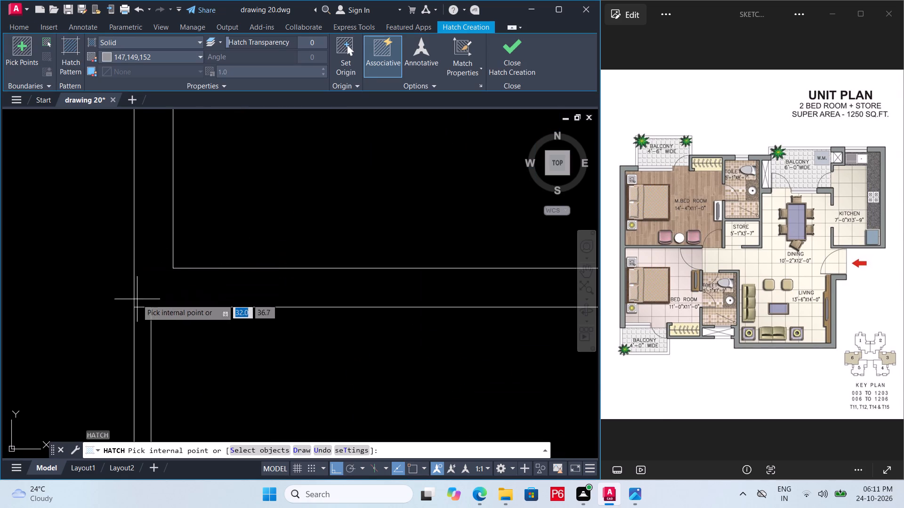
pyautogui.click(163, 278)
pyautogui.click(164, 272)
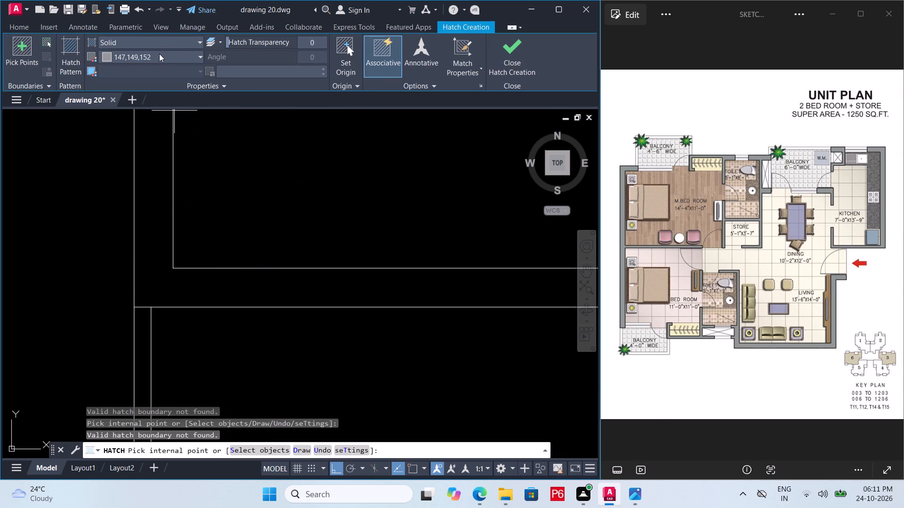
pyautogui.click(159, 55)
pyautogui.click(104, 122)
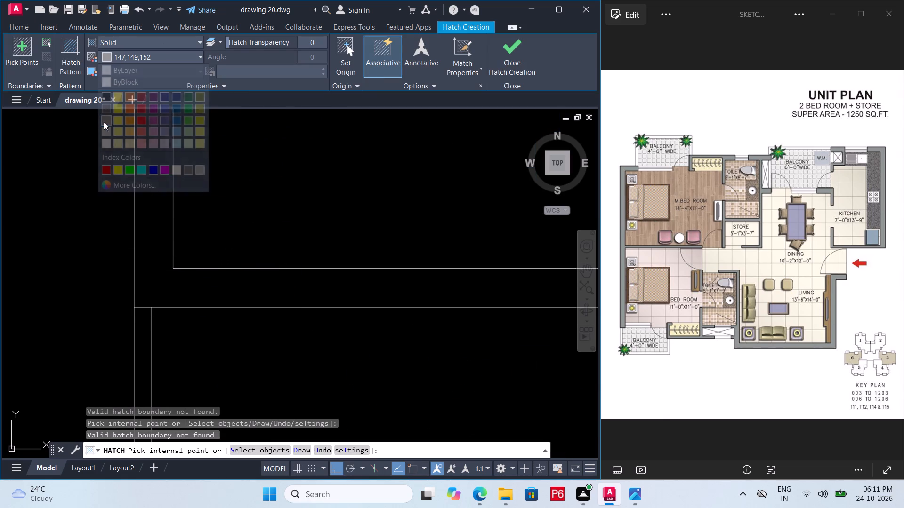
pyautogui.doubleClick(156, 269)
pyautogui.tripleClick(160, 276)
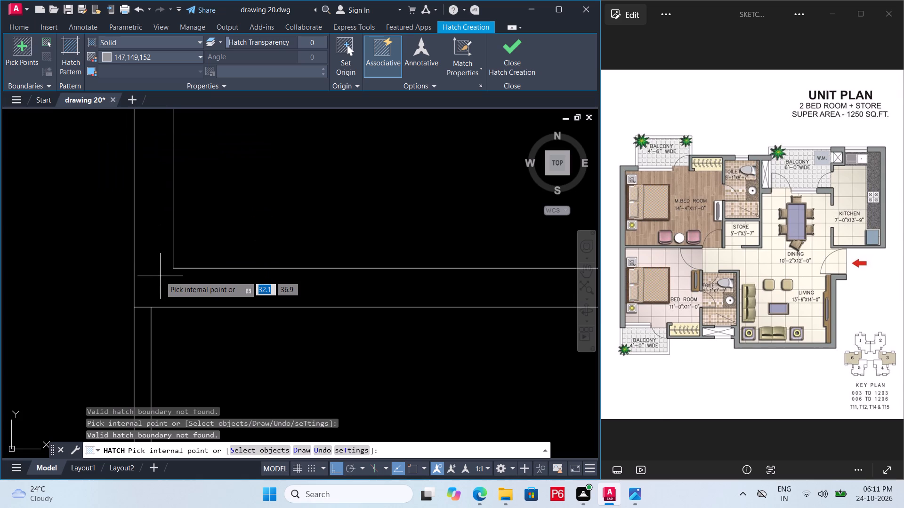
# End the hatch and save the drawing.
pyautogui.scroll(-6, 161, 244)
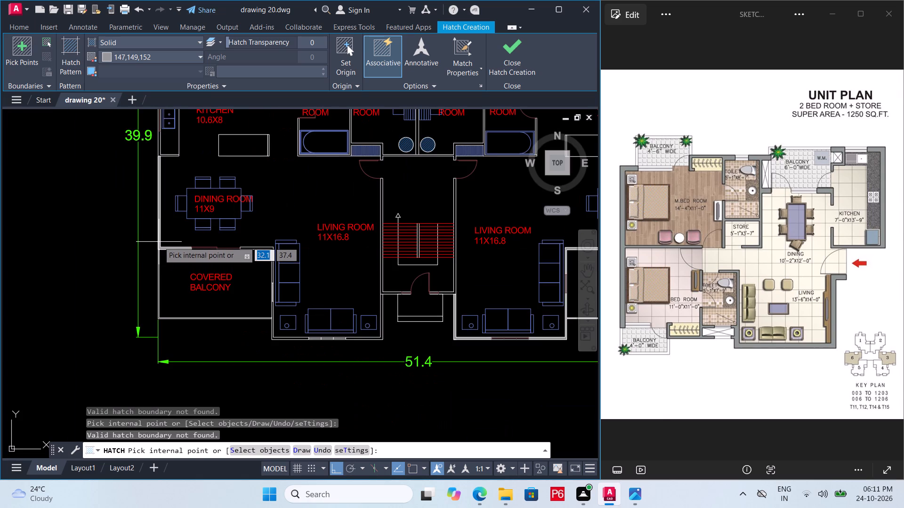
pyautogui.hotkey('ctrl', 's')
pyautogui.hotkey('ctrl', 's')
pyautogui.hotkey('ctrl', 's')
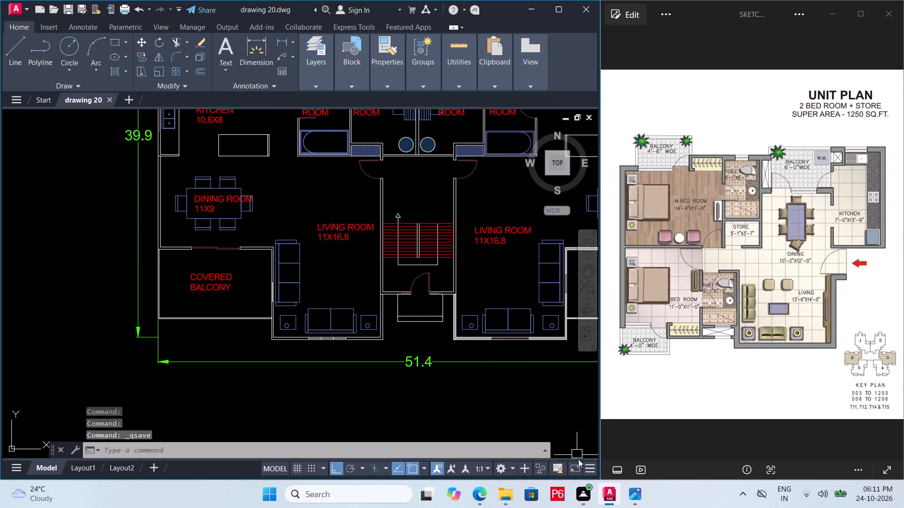
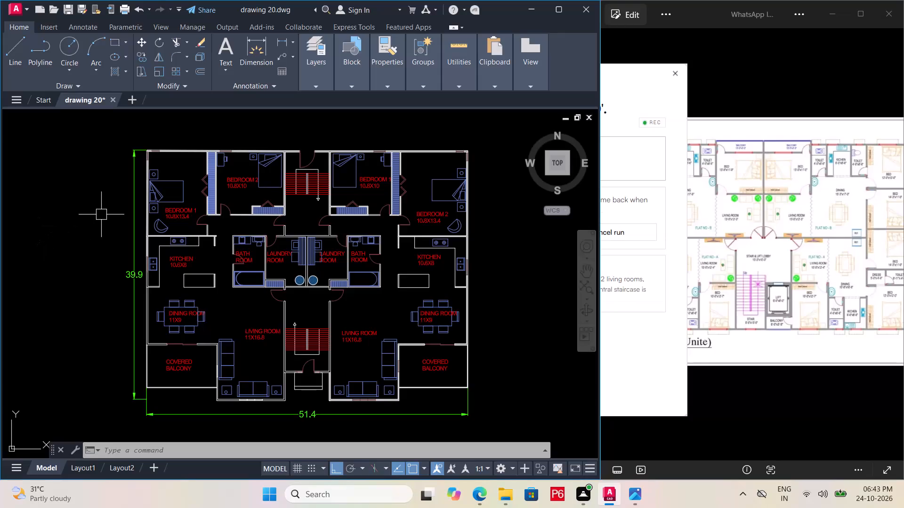
# Save the floor plan drawing.
pyautogui.moveTo(261, 312); pyautogui.dragTo(236, 297, button='middle')
pyautogui.hotkey('ctrl', 's')
pyautogui.hotkey('ctrl', 's')
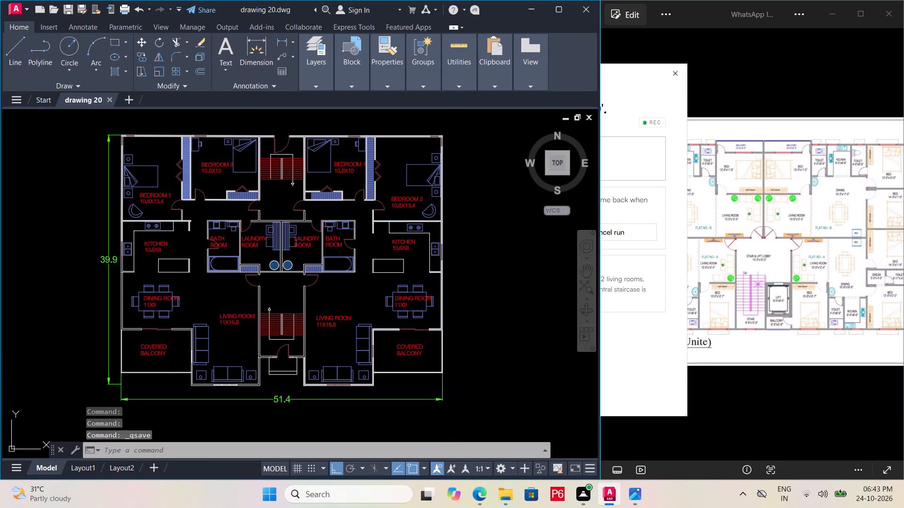
pyautogui.hotkey('ctrl', 's')
pyautogui.hotkey('ctrl', 's')
pyautogui.hotkey('ctrl', 's')
pyautogui.hotkey('ctrl', 's')
pyautogui.hotkey('ctrl', 's')
# Switch to Photos to bring the four-unit floor plan image to the front beside the drawing.
pyautogui.moveTo(241, 307); pyautogui.dragTo(268, 304, button='middle')
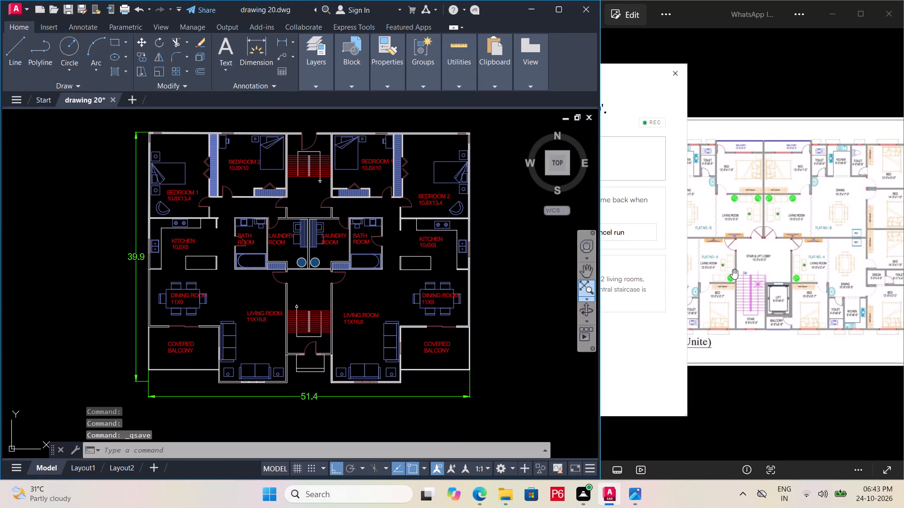
pyautogui.click(756, 264)
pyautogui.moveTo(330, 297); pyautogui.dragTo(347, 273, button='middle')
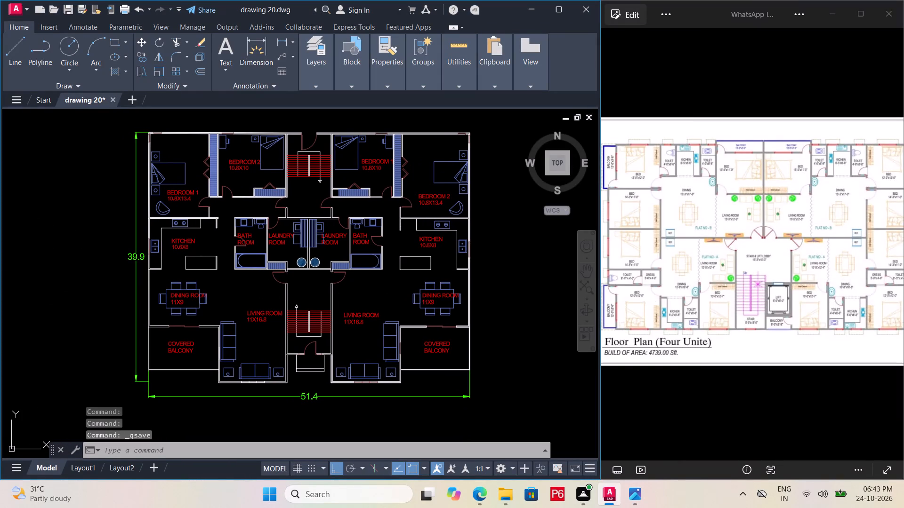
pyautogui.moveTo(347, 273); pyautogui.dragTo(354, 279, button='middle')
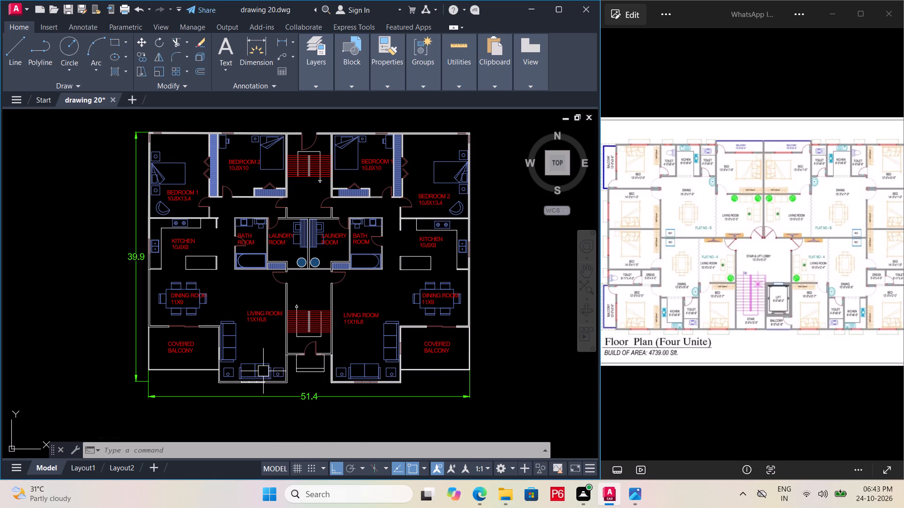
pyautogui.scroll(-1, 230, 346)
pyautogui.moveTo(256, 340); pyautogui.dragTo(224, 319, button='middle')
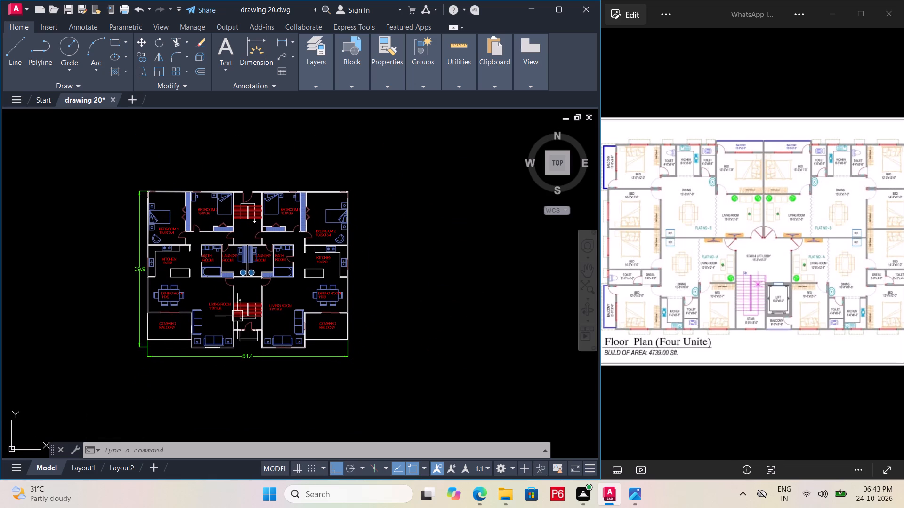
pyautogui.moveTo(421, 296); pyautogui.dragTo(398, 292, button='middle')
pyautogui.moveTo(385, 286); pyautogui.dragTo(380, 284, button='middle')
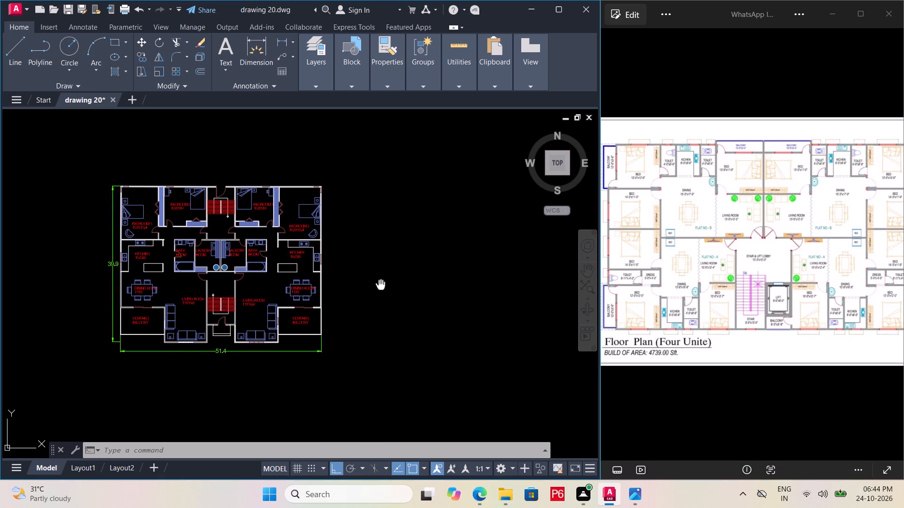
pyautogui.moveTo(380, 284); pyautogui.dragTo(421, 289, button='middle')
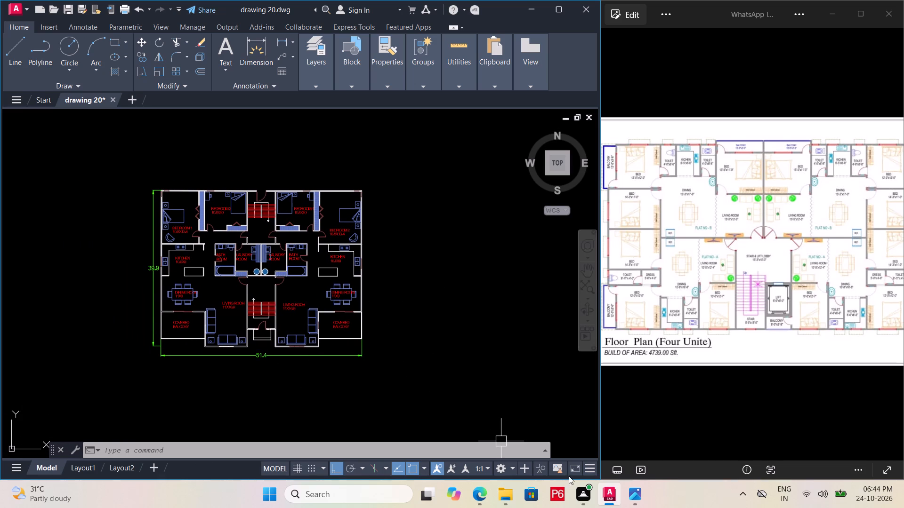